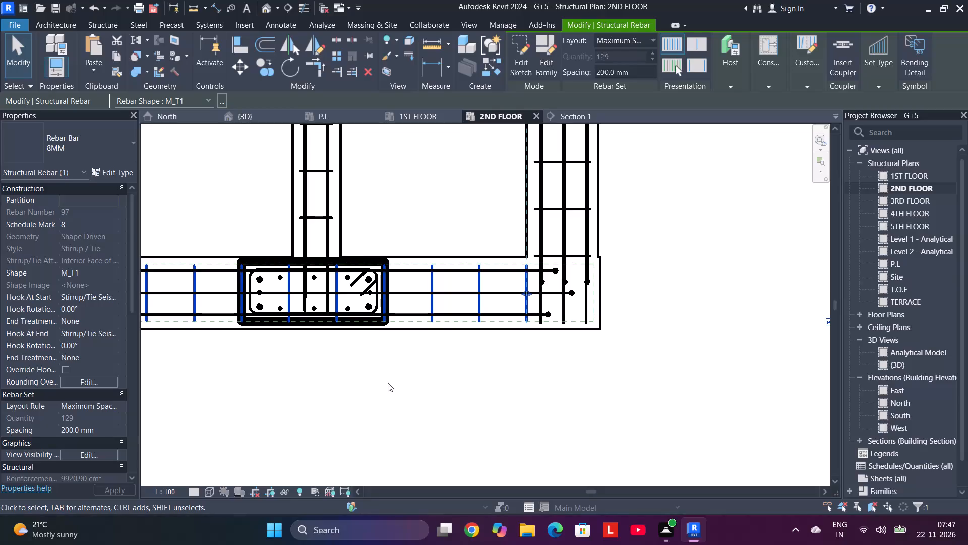
Examine the beam reinforcement across the whole 2ND FLOOR structural plan, from the south-east corner outward.
scroll(403, 363, down, 4)
scroll(446, 365, down, 2)
middle_drag(449, 366, 625, 409)
scroll(338, 271, down, 4)
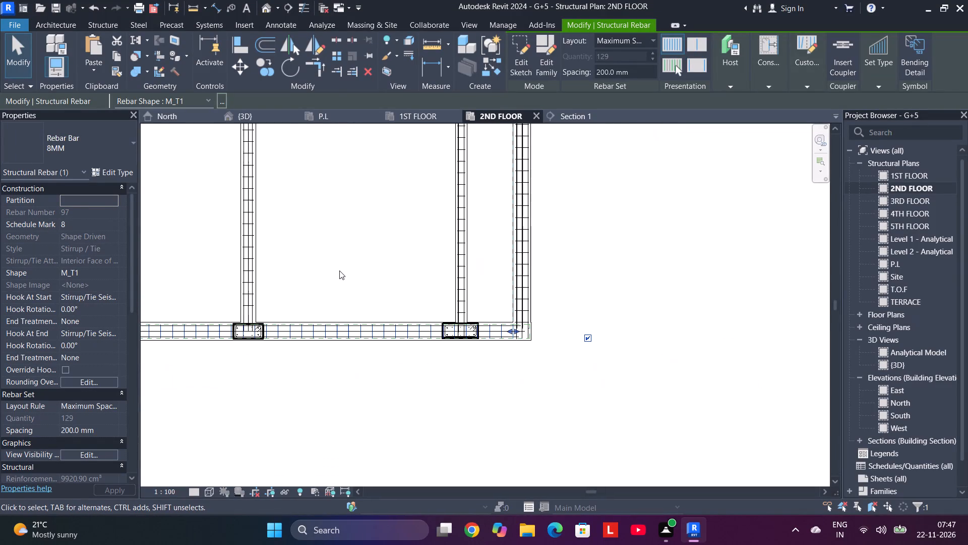
middle_drag(337, 267, 528, 300)
scroll(526, 291, down, 4)
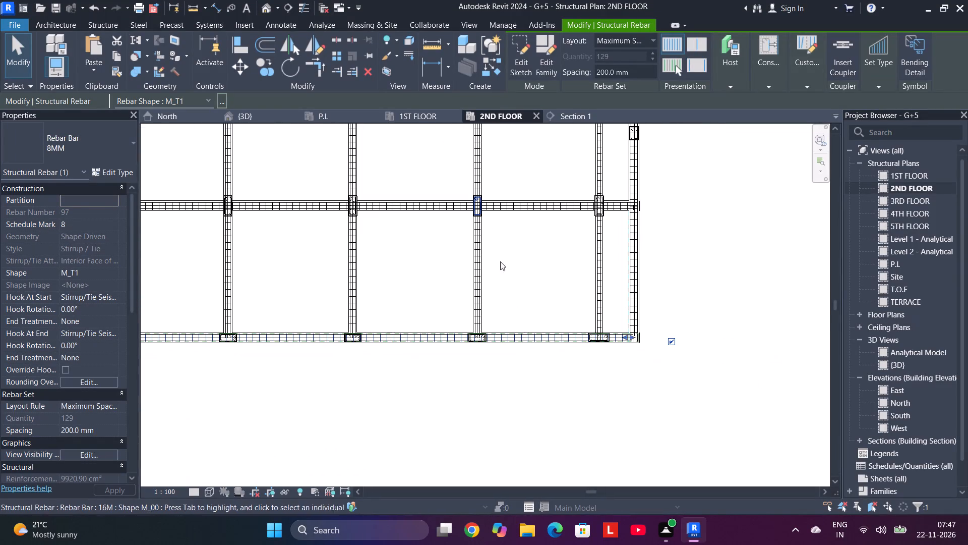
middle_drag(527, 261, 683, 287)
scroll(433, 198, down, 5)
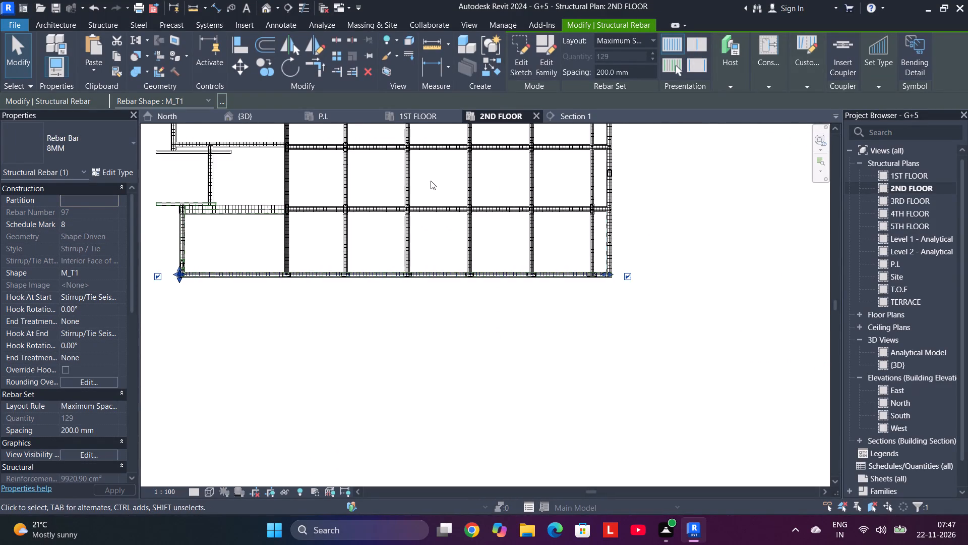
middle_drag(431, 181, 606, 303)
scroll(606, 303, up, 1)
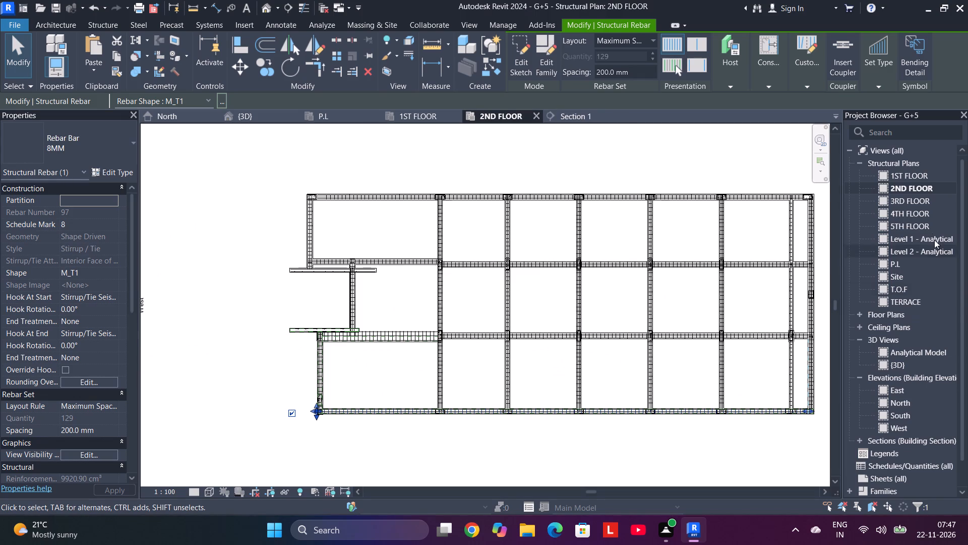
Open the 3RD FLOOR structural plan and set its visual style to Wireframe.
double_click(911, 200)
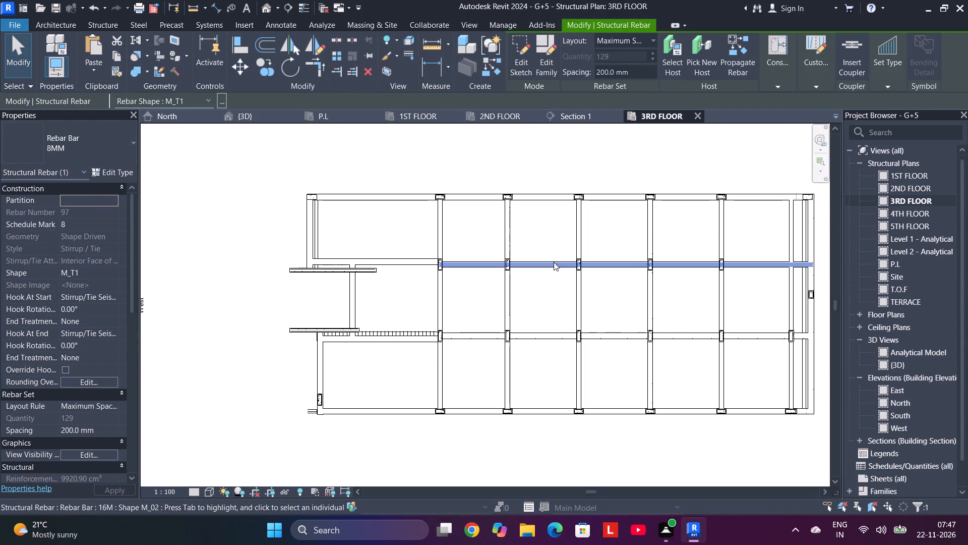
scroll(334, 221, up, 5)
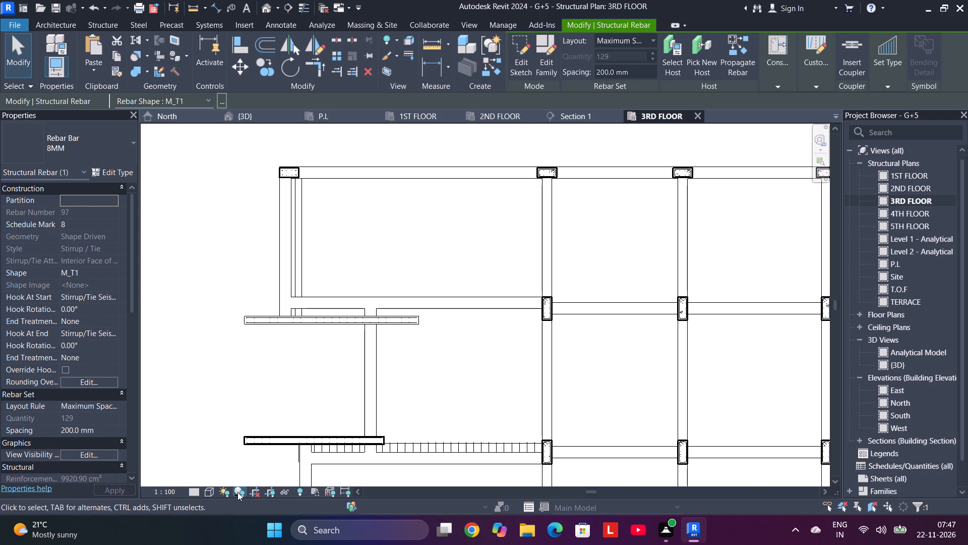
click(205, 487)
click(232, 415)
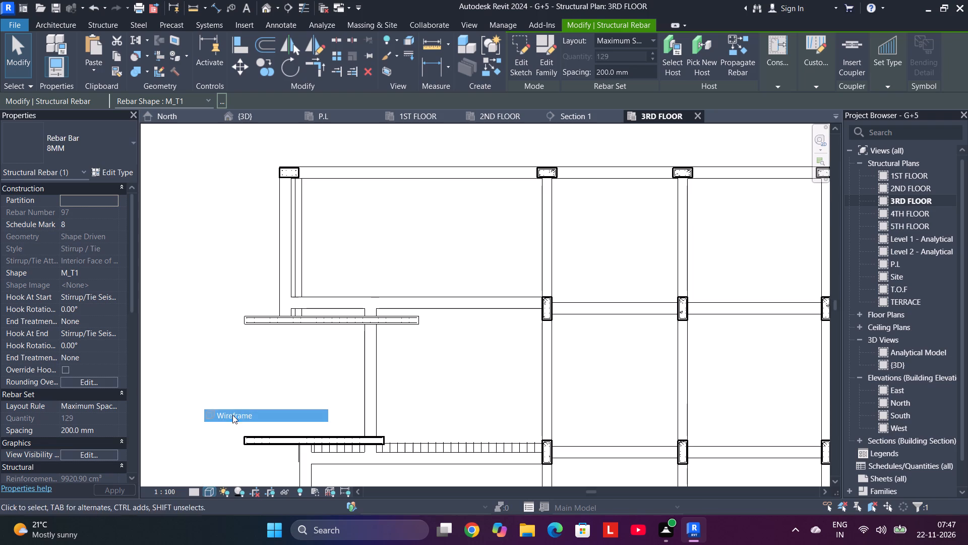
Nudge one displaced 16M bar set west into the north-west corner's vertical beam and pull its inner end to the beam's inner cover.
scroll(311, 221, up, 7)
drag(310, 231, 308, 232)
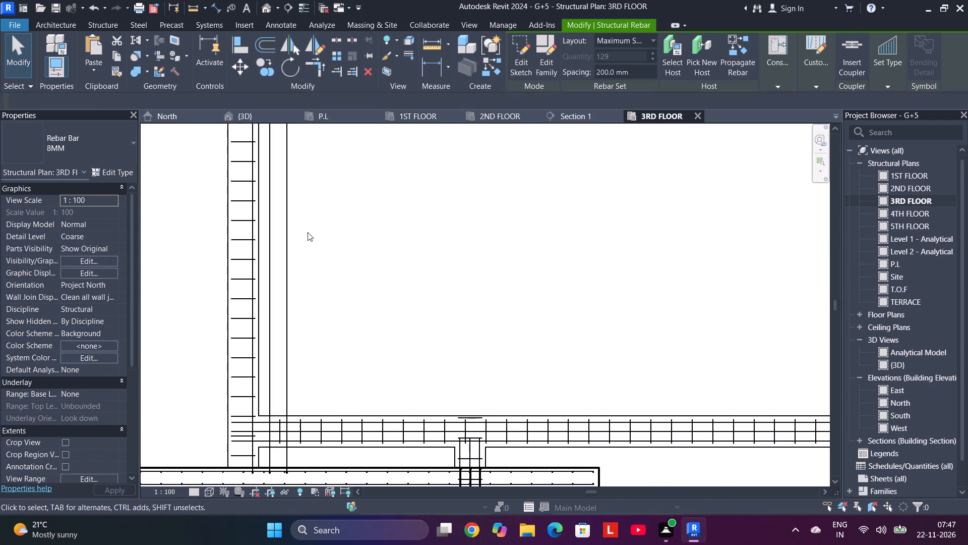
drag(308, 232, 279, 240)
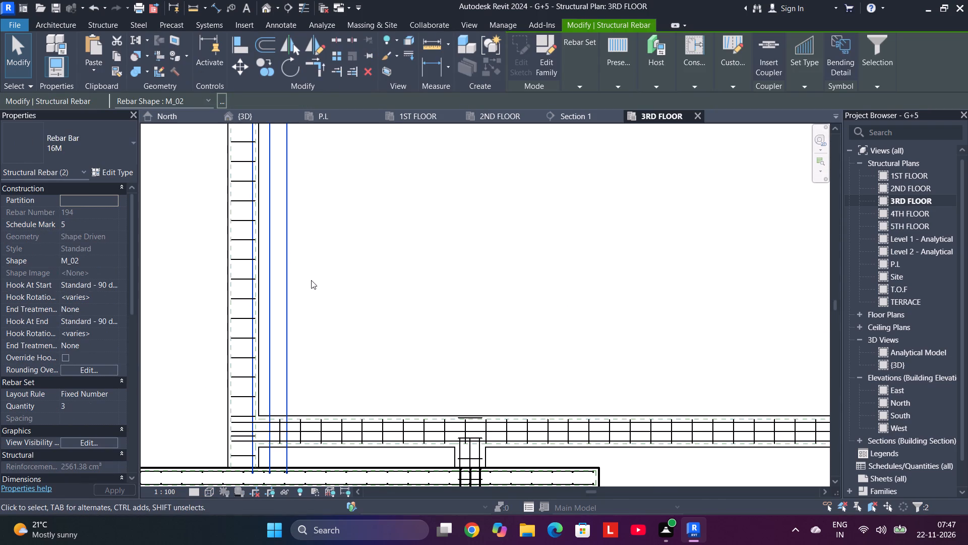
scroll(301, 272, down, 2)
middle_drag(301, 272, 337, 338)
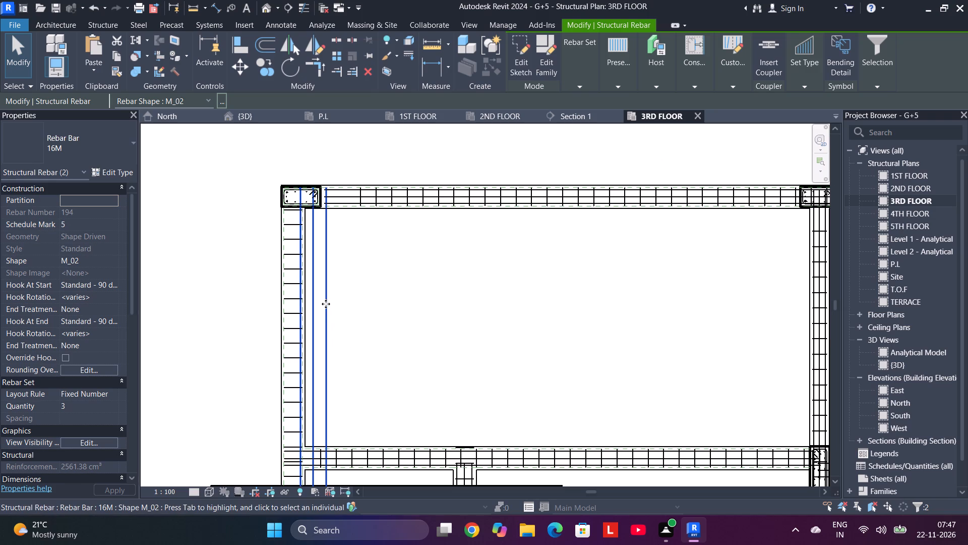
click(326, 304)
middle_drag(364, 340, 388, 274)
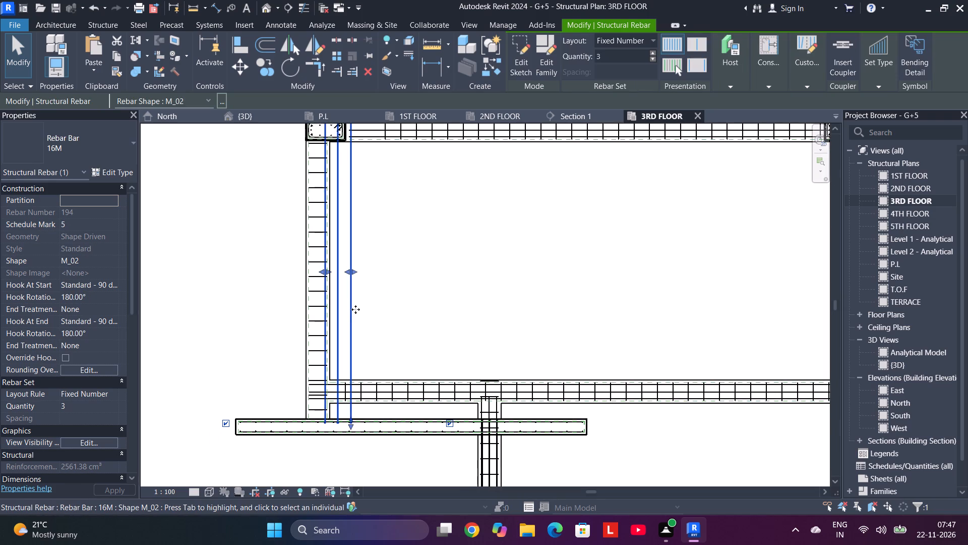
key(Left)
key(Left)
key(Left)
key(Left)
key(Left)
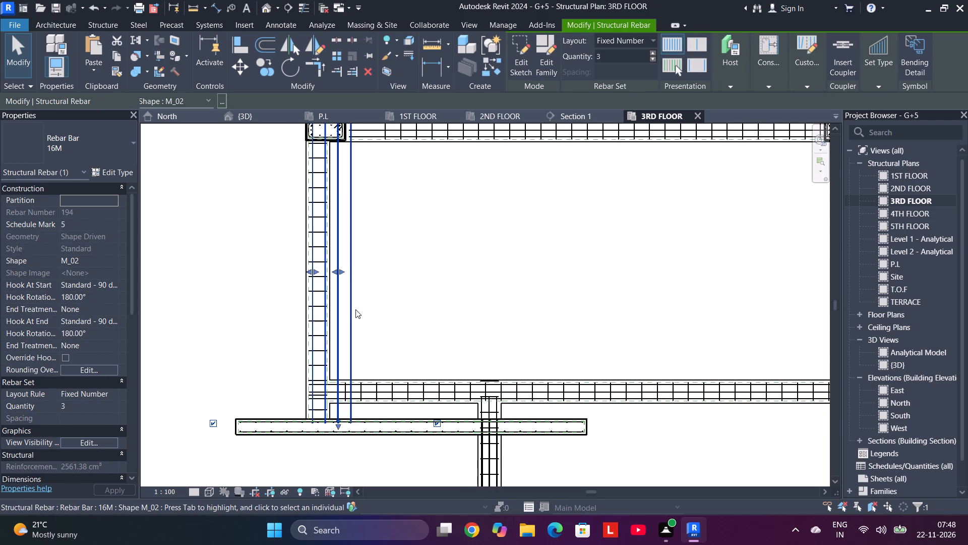
scroll(355, 309, up, 4)
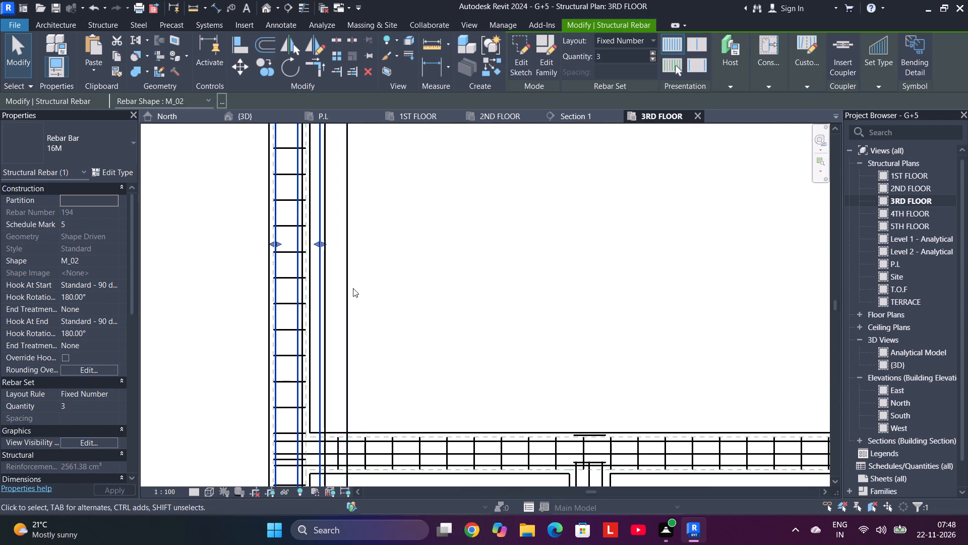
drag(325, 242, 300, 245)
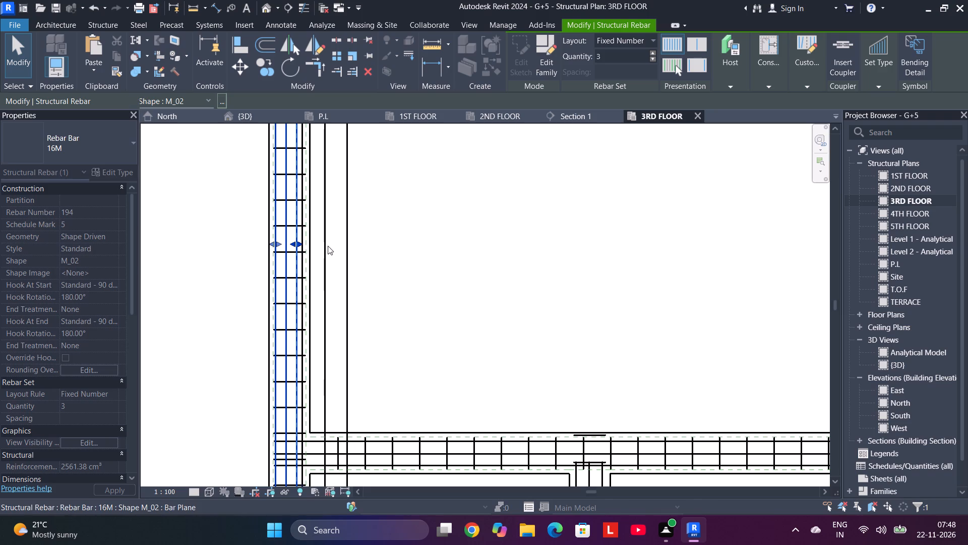
click(301, 245)
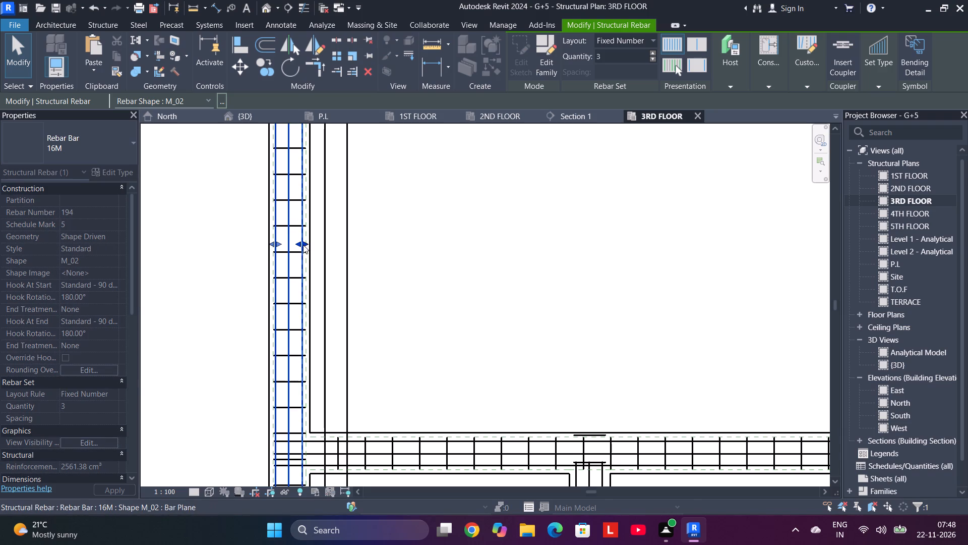
Nudge the other displaced 16M bar set west into the same beam and shrink its spread to fit the beam width.
click(347, 257)
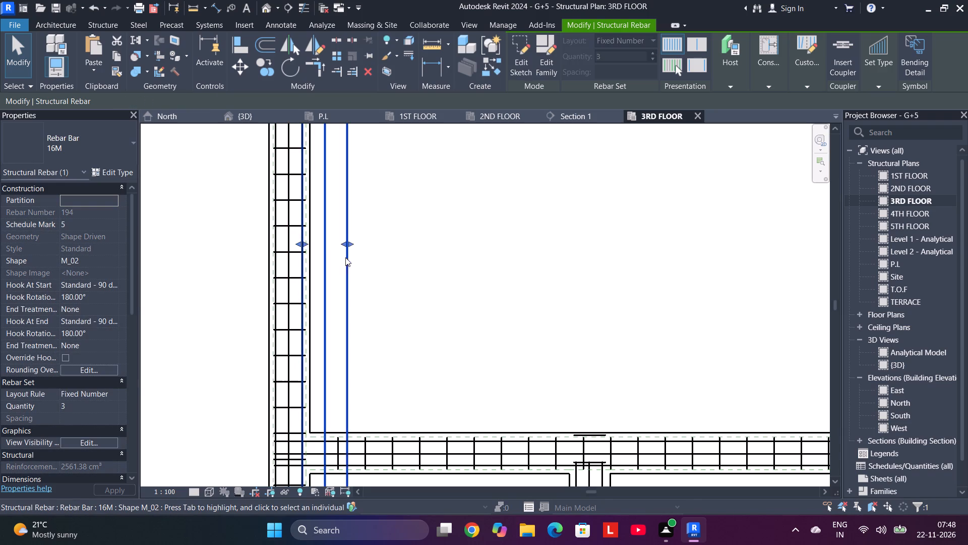
key(Left)
key(Left)
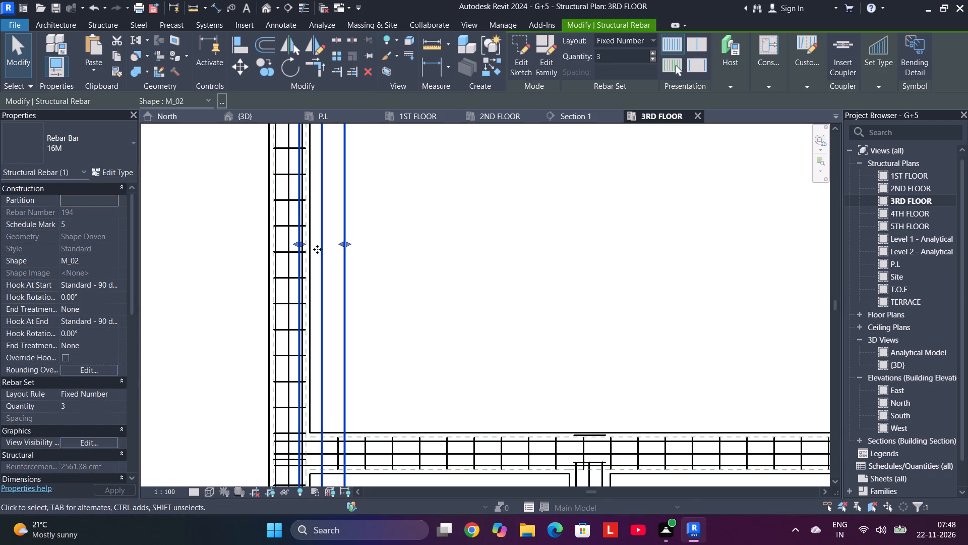
key(Left)
key(Left)
key(Left)
key(Left)
key(Left)
key(Left)
key(Left)
key(Left)
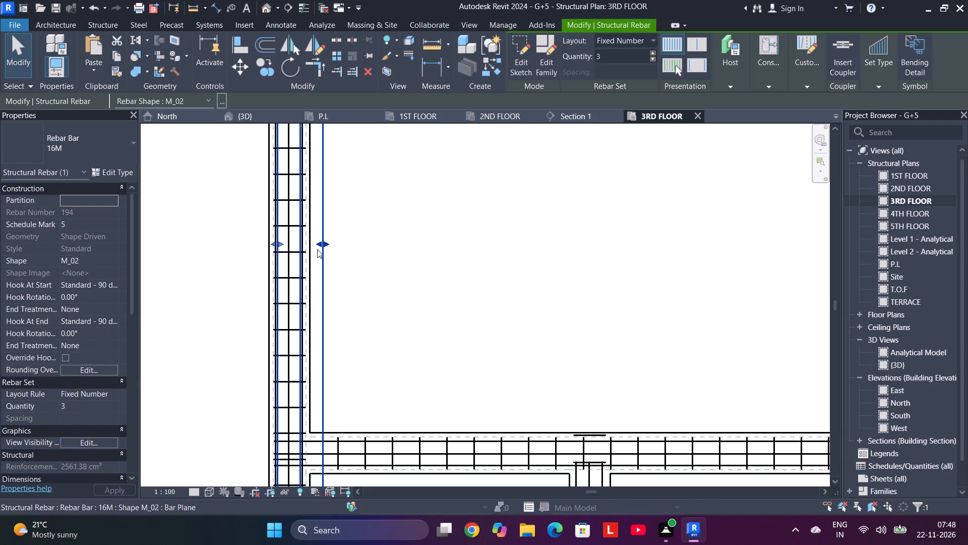
scroll(311, 242, up, 5)
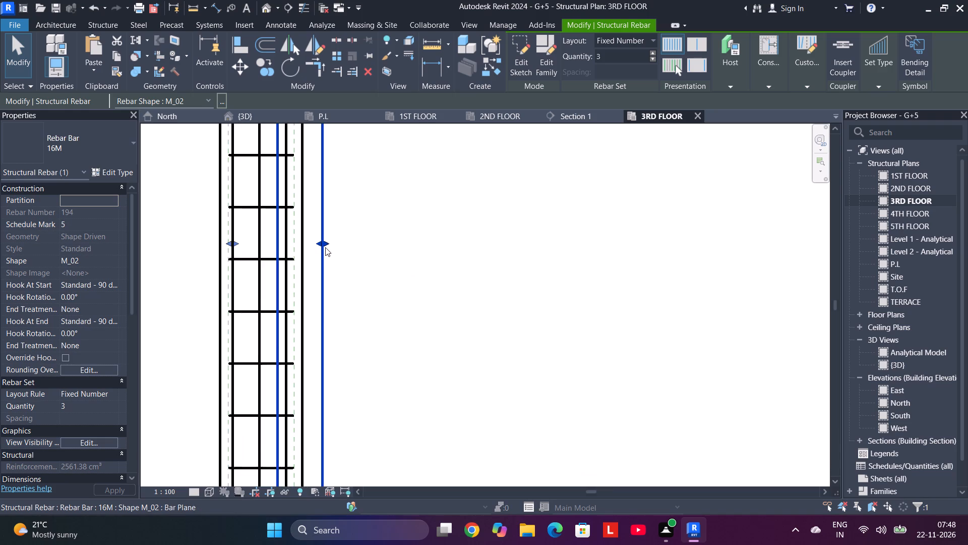
drag(325, 244, 289, 247)
Move the 16M shape M_08 bar set south into the 300X500 beam spanning the lower west bay.
scroll(332, 255, down, 11)
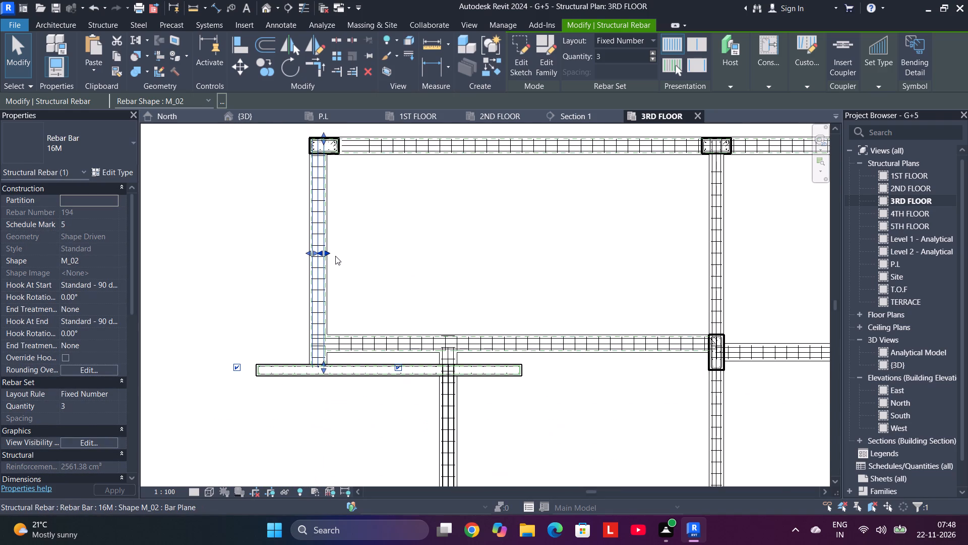
scroll(342, 261, down, 2)
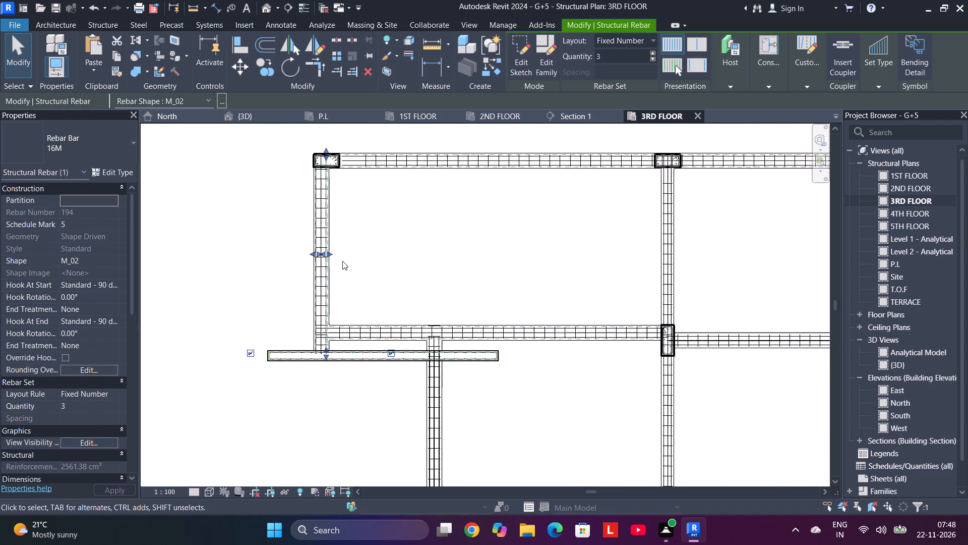
scroll(342, 261, down, 7)
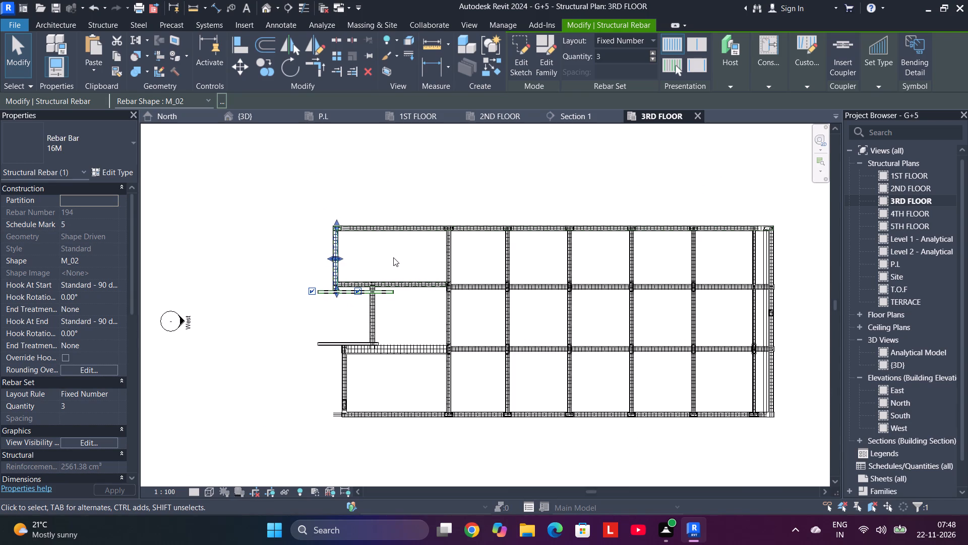
scroll(392, 258, down, 1)
middle_drag(390, 258, 344, 216)
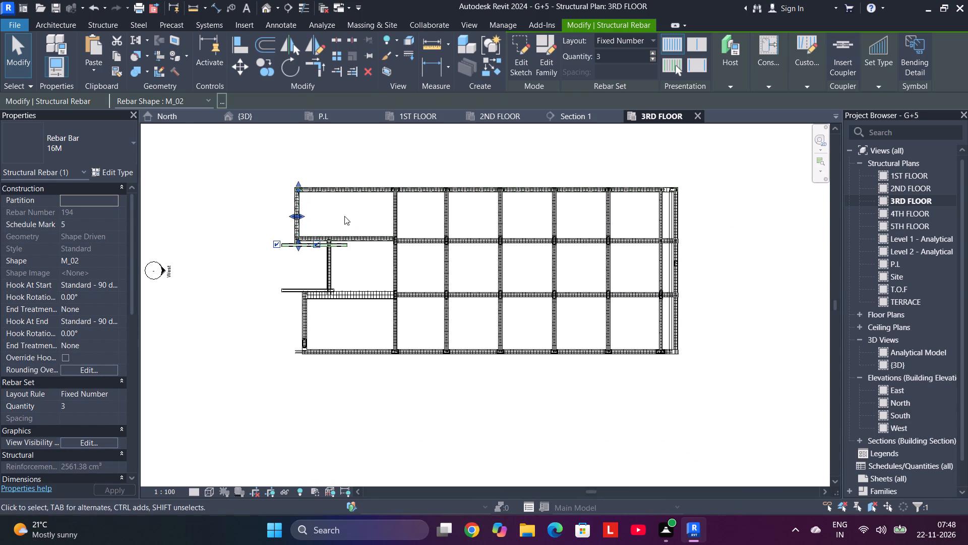
scroll(364, 305, up, 10)
middle_drag(366, 307, 399, 317)
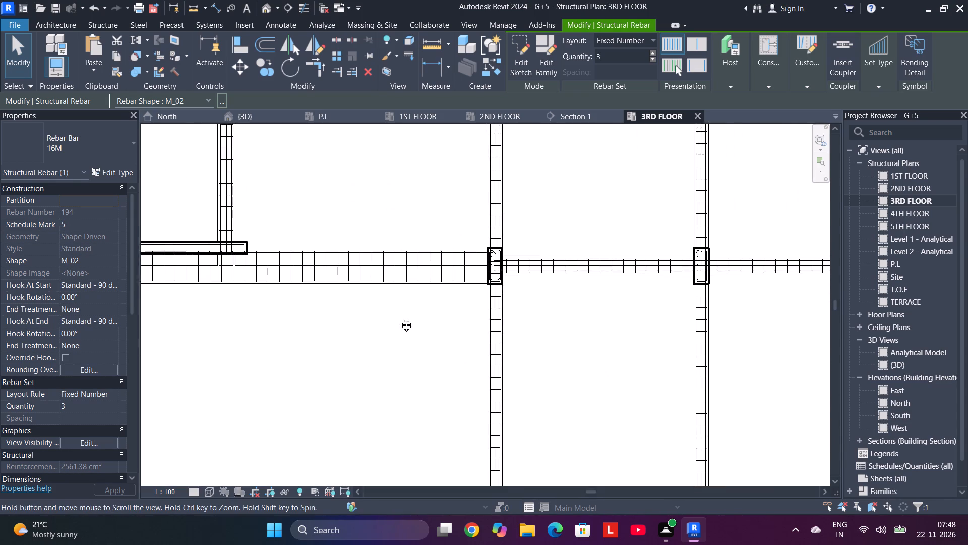
middle_drag(399, 317, 470, 328)
scroll(427, 271, up, 5)
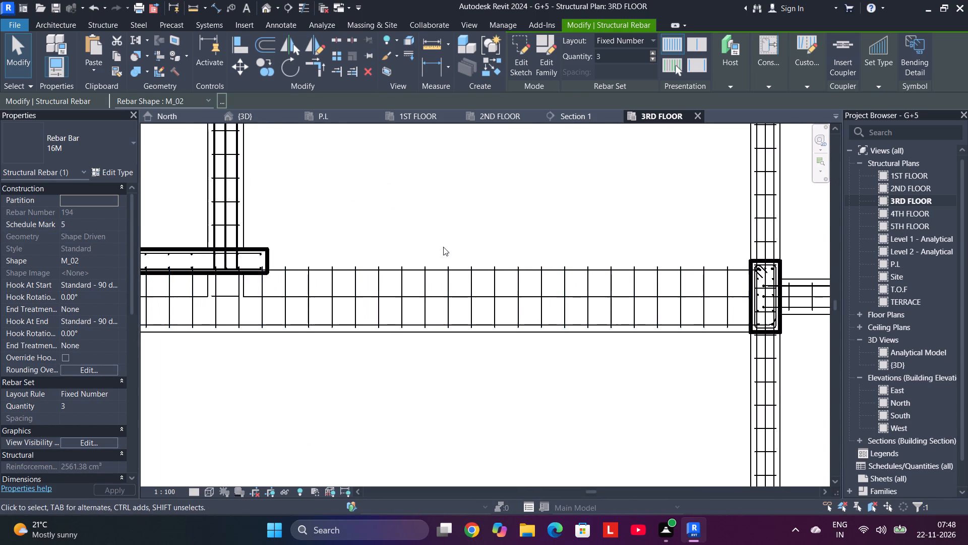
scroll(443, 247, down, 2)
middle_drag(443, 247, 513, 207)
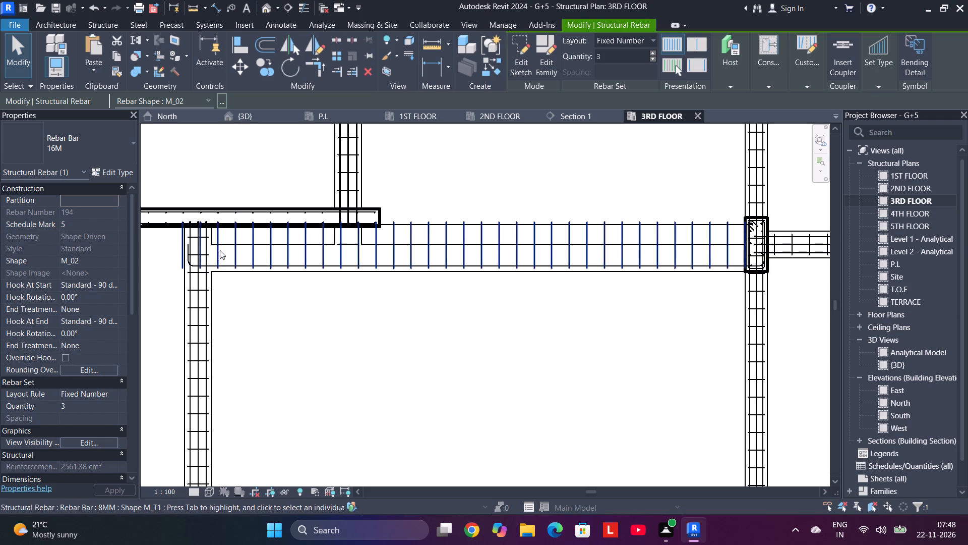
click(453, 226)
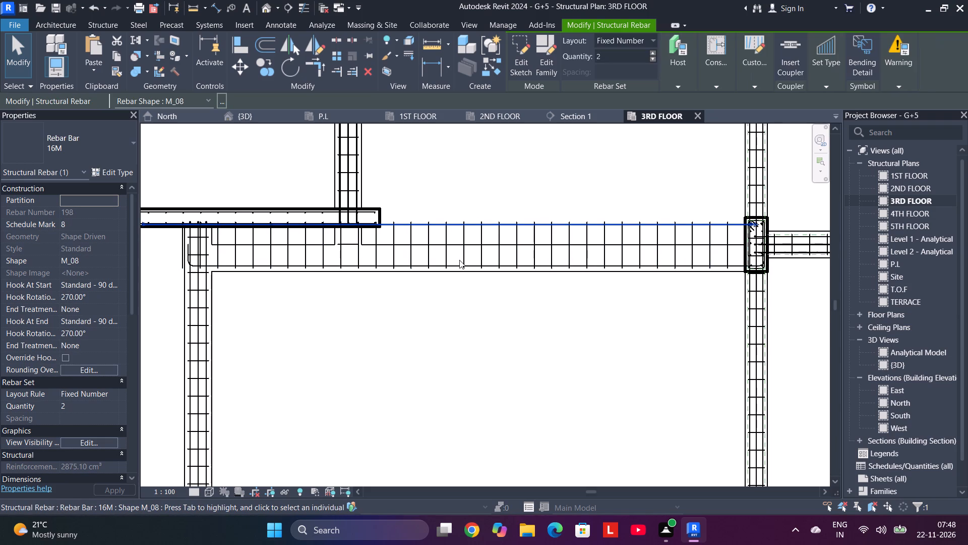
key(Down)
key(Down)
key(Down)
key(Down)
key(Down)
key(Down)
key(Down)
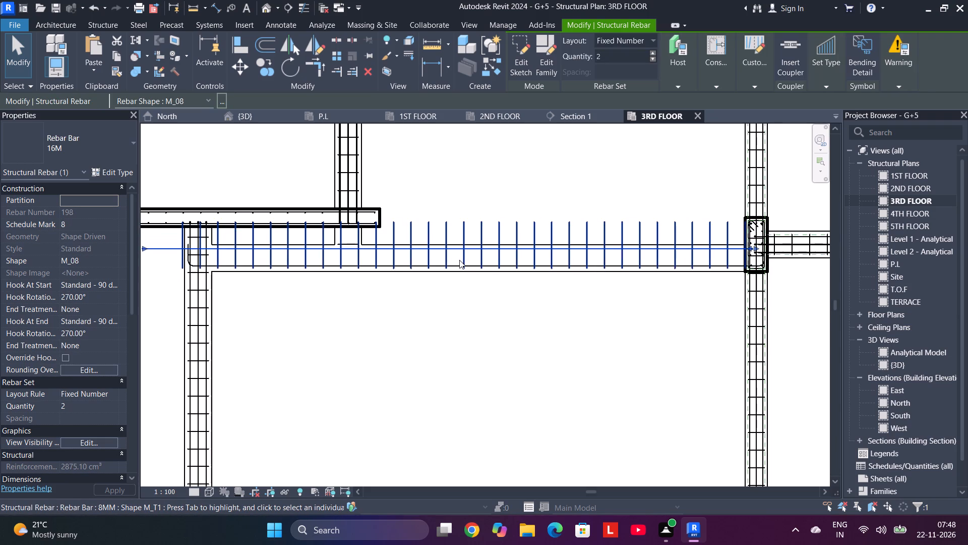
Move the 8MM M_T1 stirrup set south so it lines up with the 300X500 beam's upper cover.
click(462, 227)
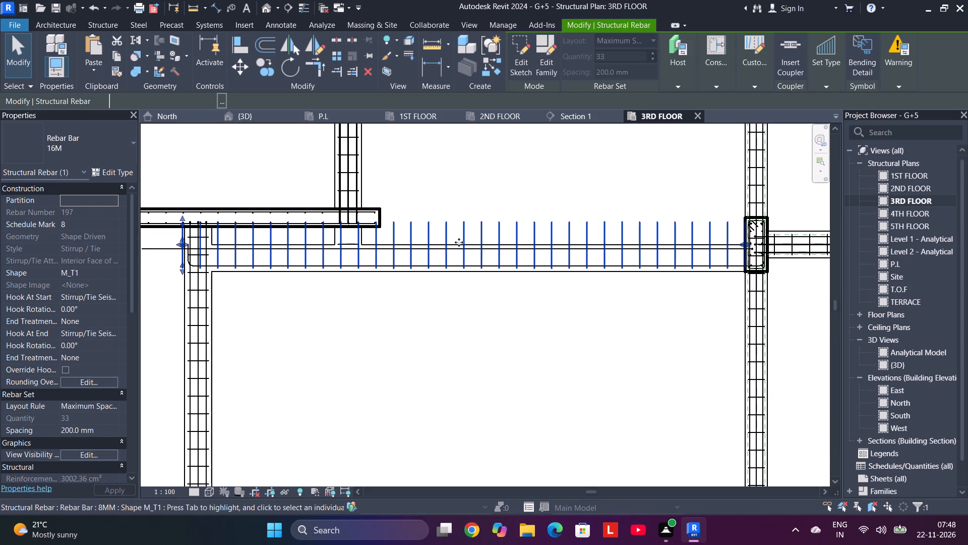
key(Down)
key(Down)
key(Down)
key(Down)
key(Down)
key(Down)
key(Down)
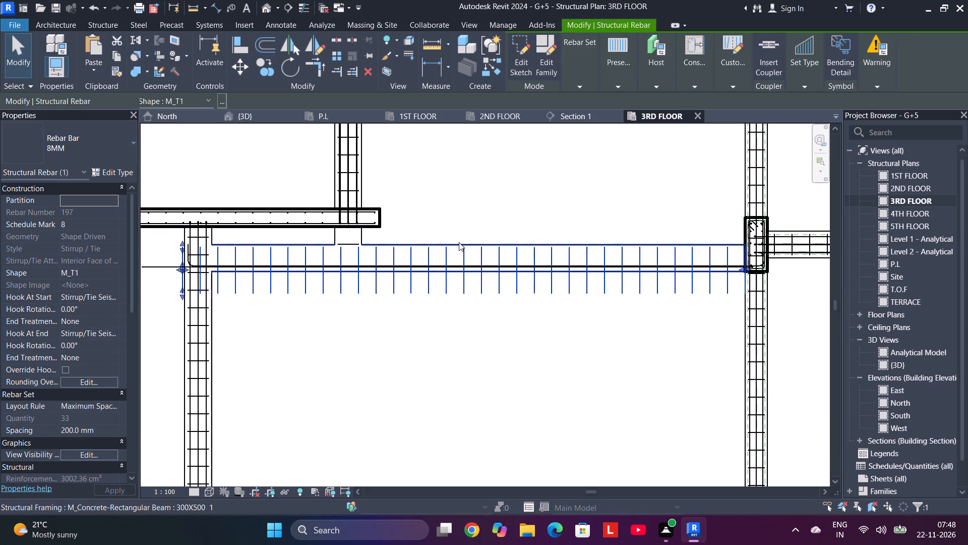
key(Down)
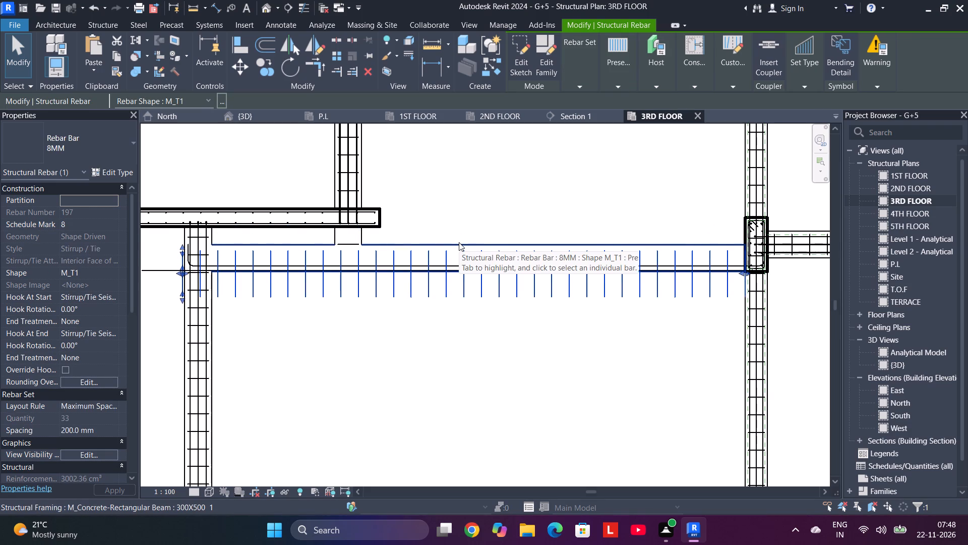
key(Up)
key(Up)
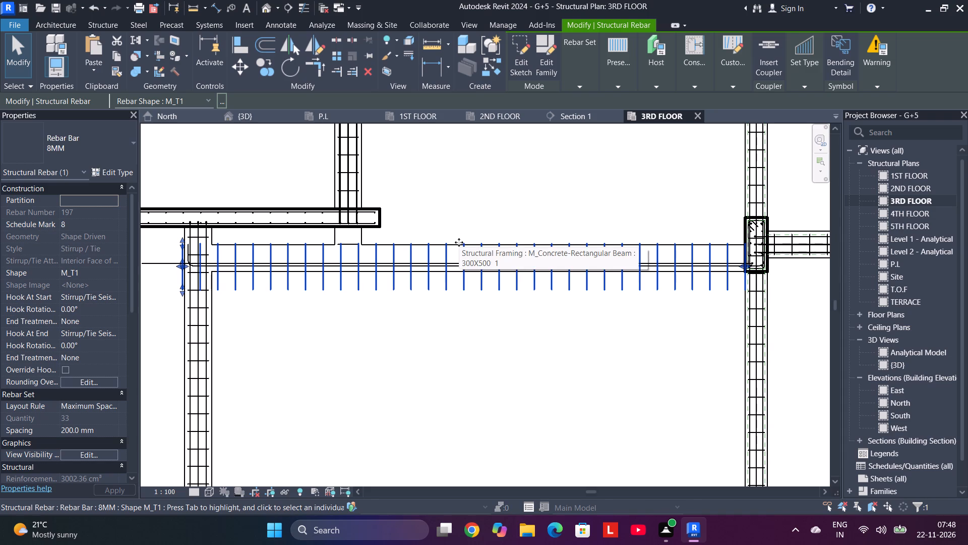
key(Down)
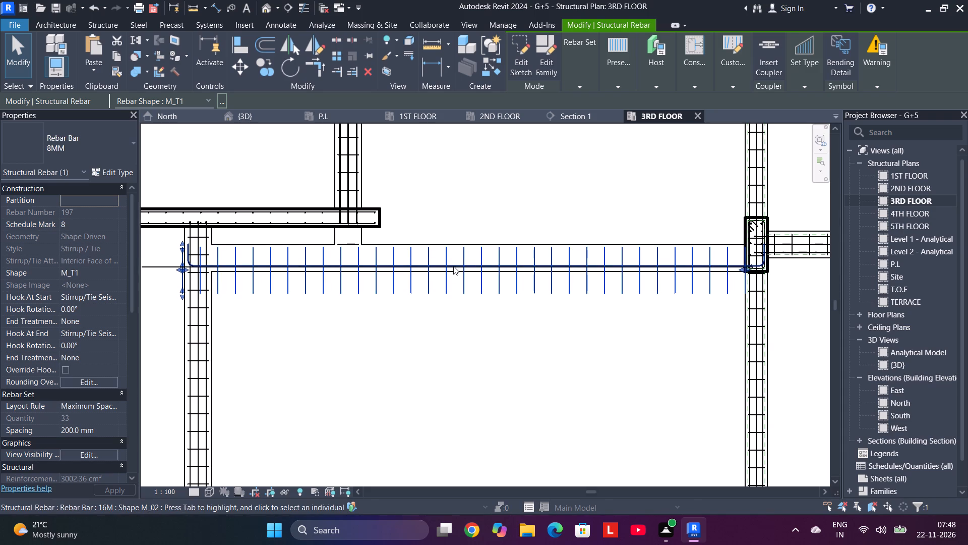
Nudge the 16M shape M_02 bar set north to the upper cover of the 300X500 beam spanning the lower west bay.
click(453, 266)
scroll(453, 280, up, 6)
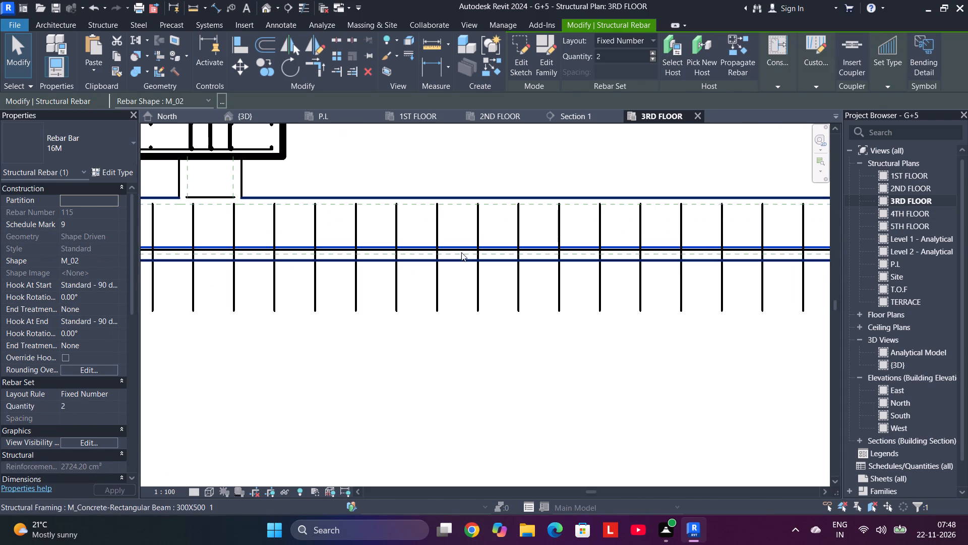
click(461, 246)
key(Up)
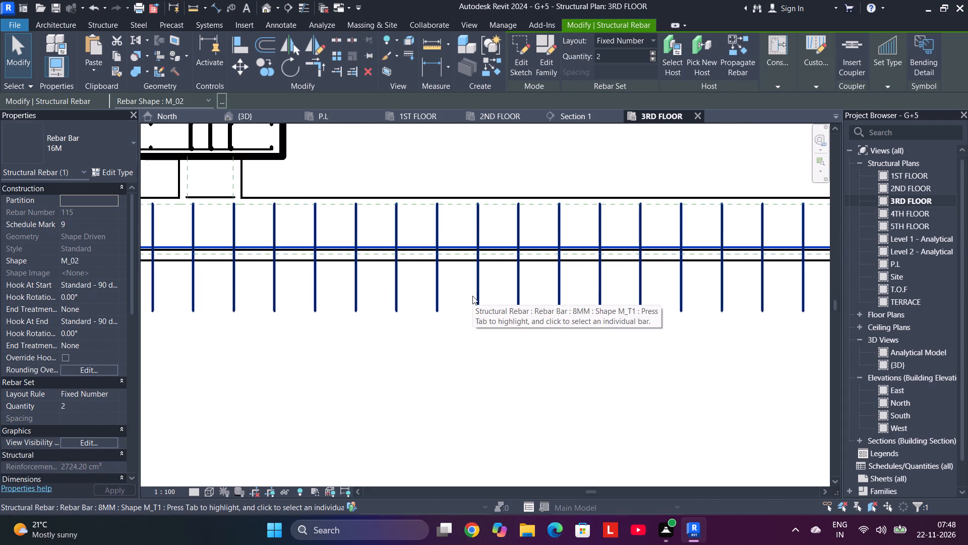
key(Up)
key(Up)
key(Up)
key(Up)
key(Up)
key(Up)
key(Up)
key(Up)
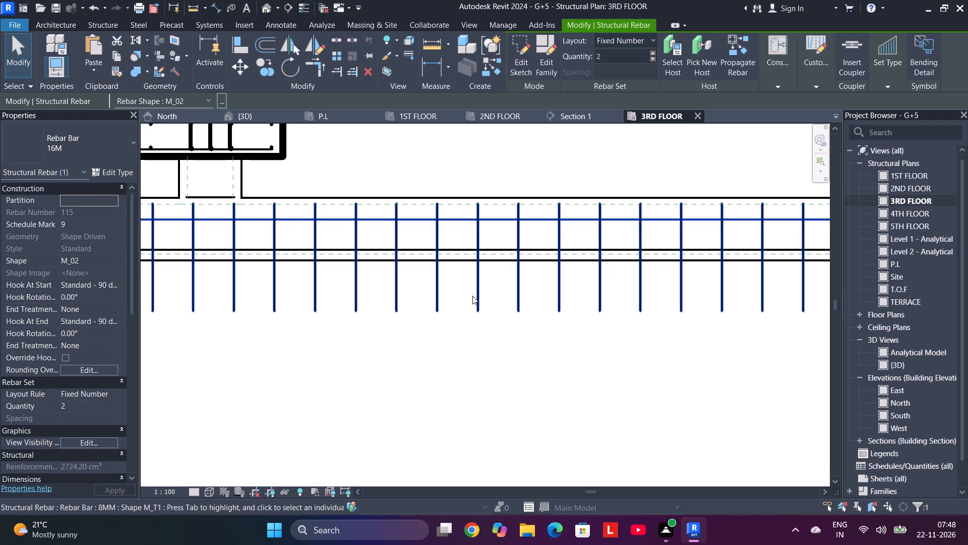
key(Up)
key(Up)
key(Up)
key(Up)
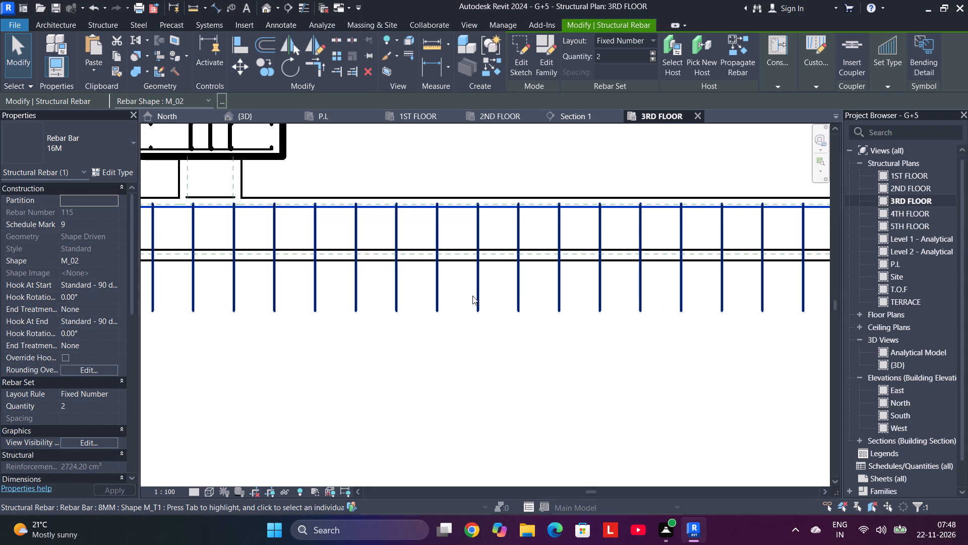
Shrink the 8MM M_T1 stirrup set so its lower edge meets the 300X500 beam's lower cover.
click(435, 308)
scroll(350, 357, down, 2)
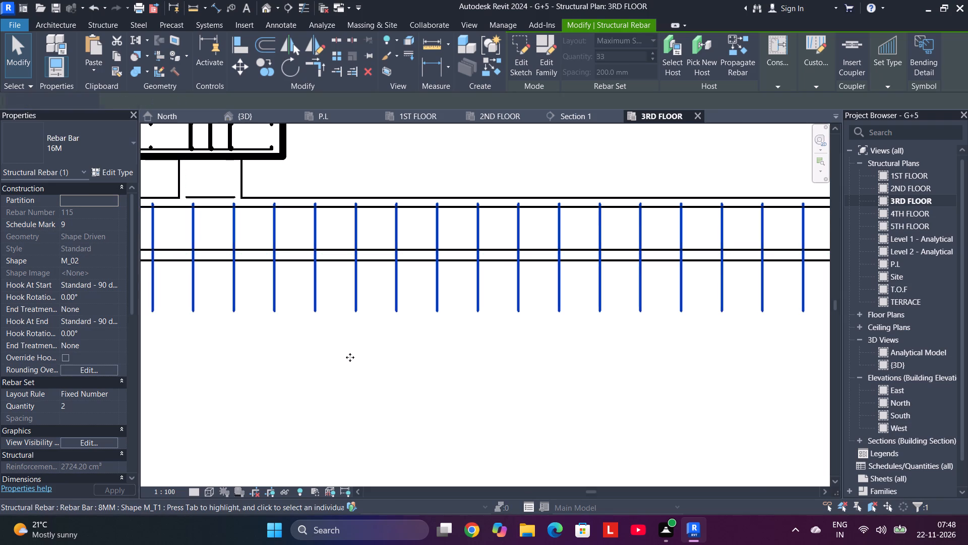
scroll(350, 357, down, 3)
middle_drag(350, 357, 579, 377)
scroll(317, 346, up, 2)
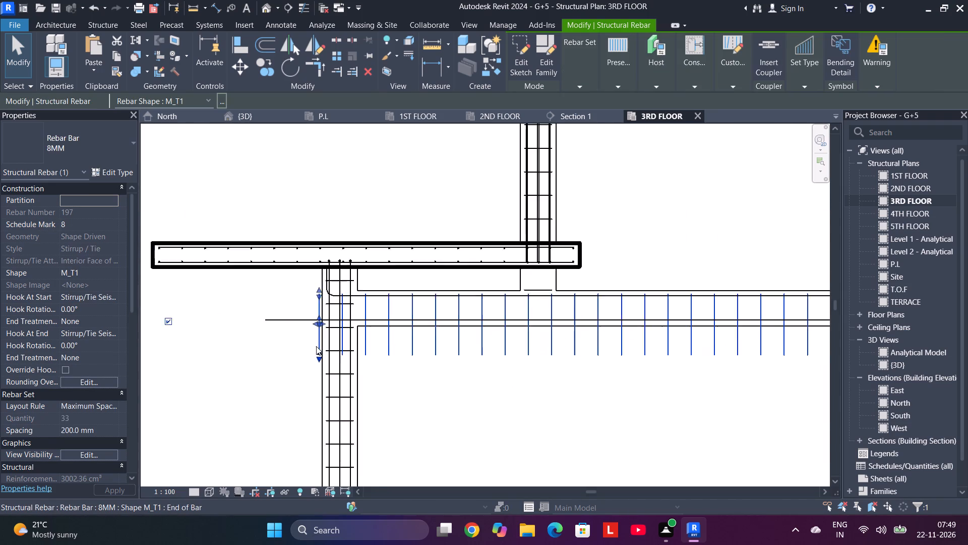
scroll(316, 346, up, 2)
drag(320, 357, 339, 300)
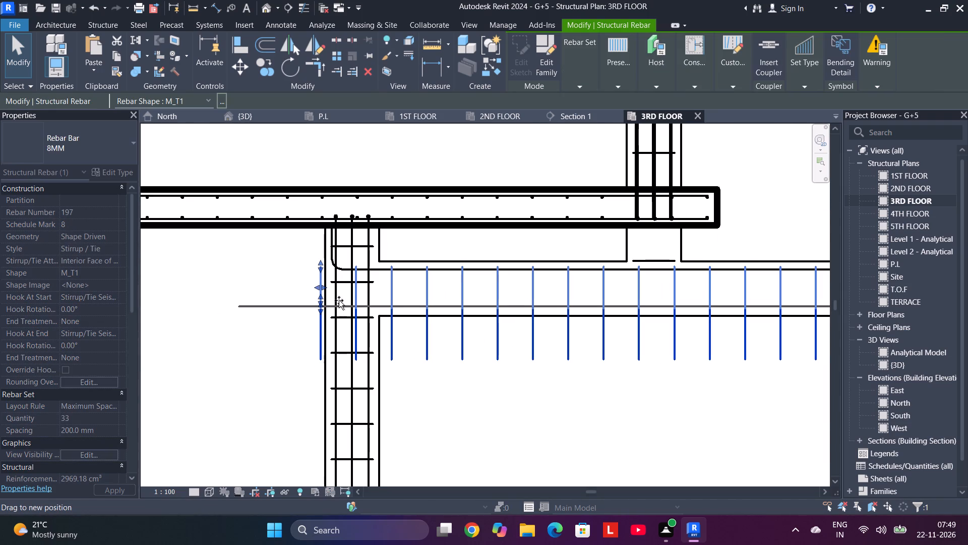
drag(339, 300, 339, 304)
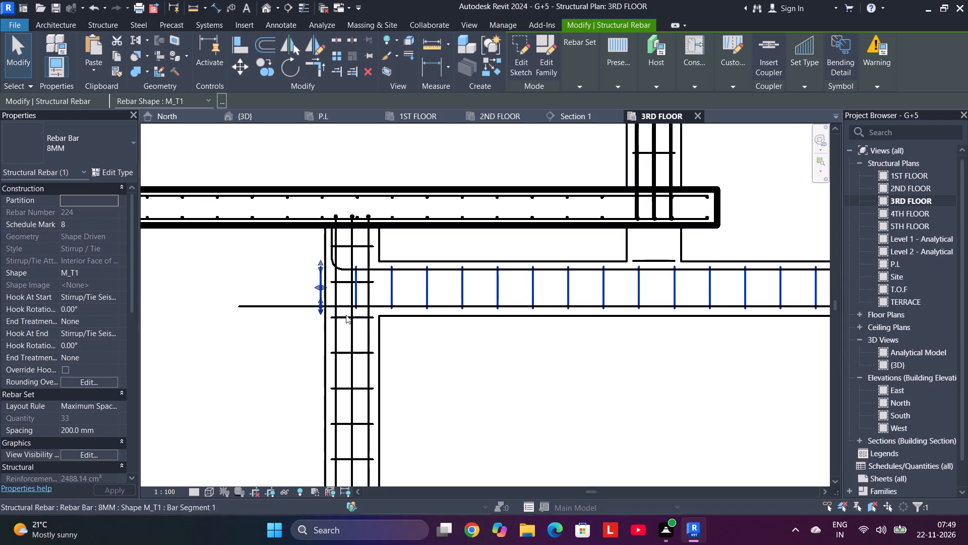
Nudge the 16M shape M_08 bar set north so it sits just inside the stirrups' lower edge.
click(289, 306)
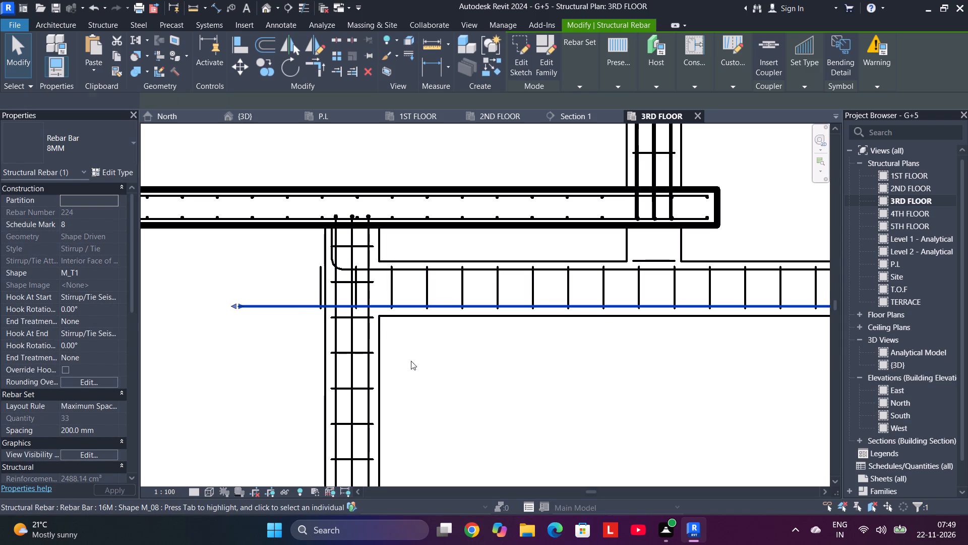
key(Up)
key(Up)
key(Up)
key(Up)
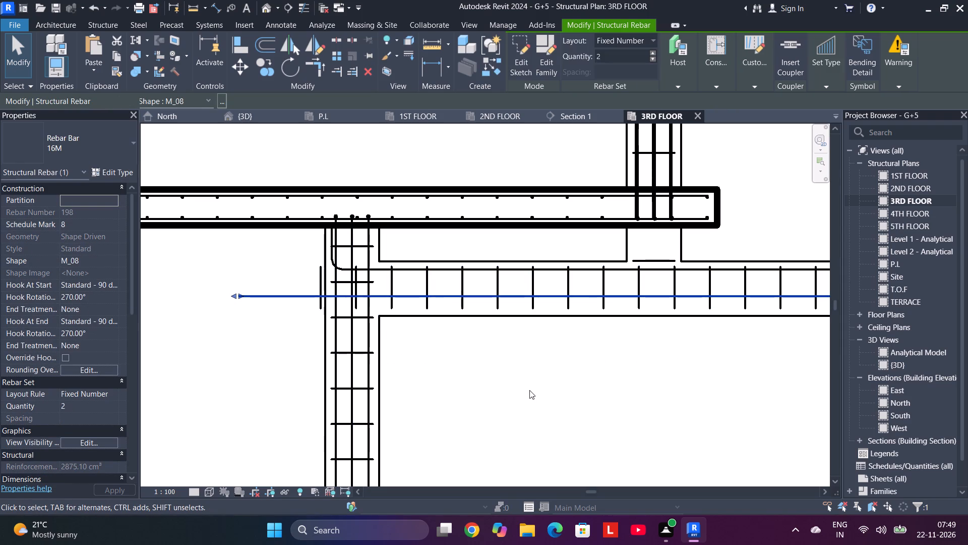
key(Up)
key(Up)
key(Up)
key(Down)
key(Down)
key(Down)
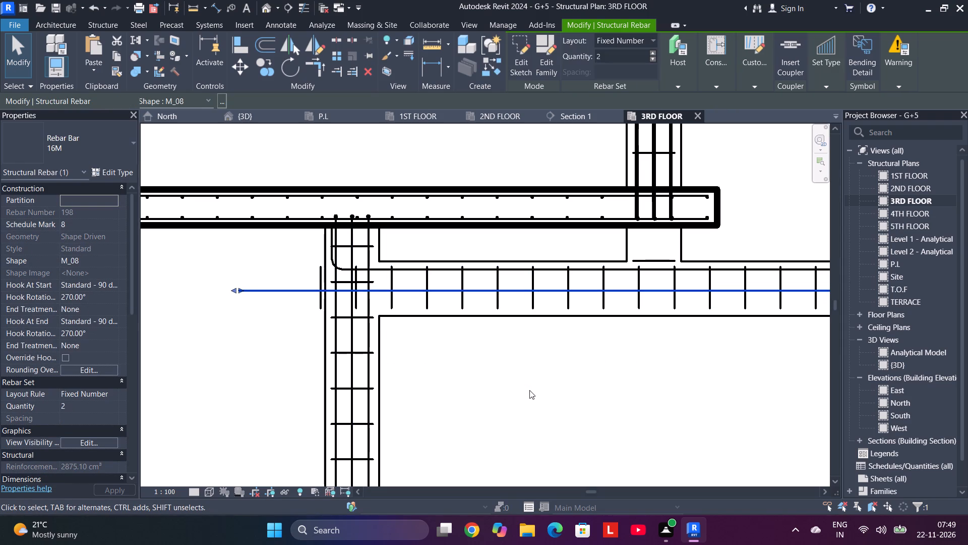
key(Down)
key(Down)
key(Down)
key(Down)
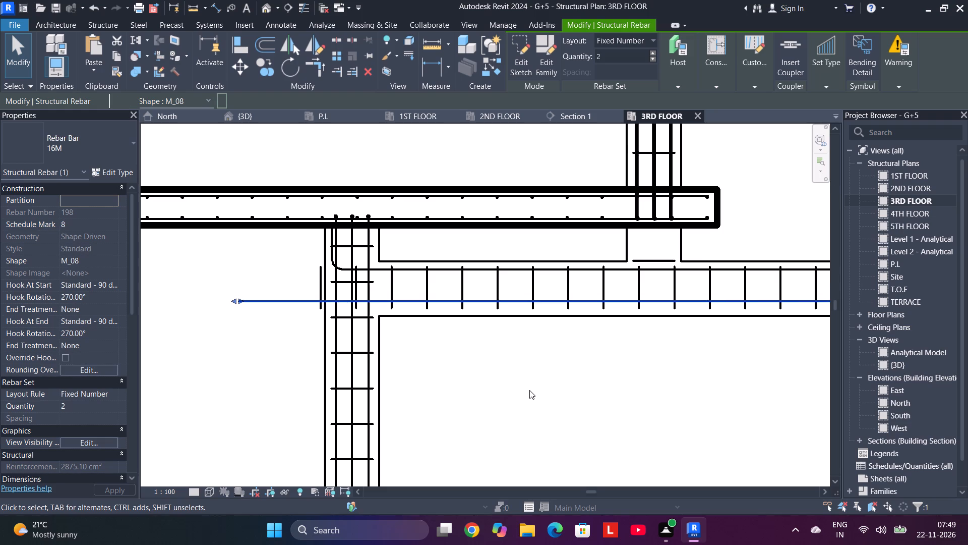
key(Down)
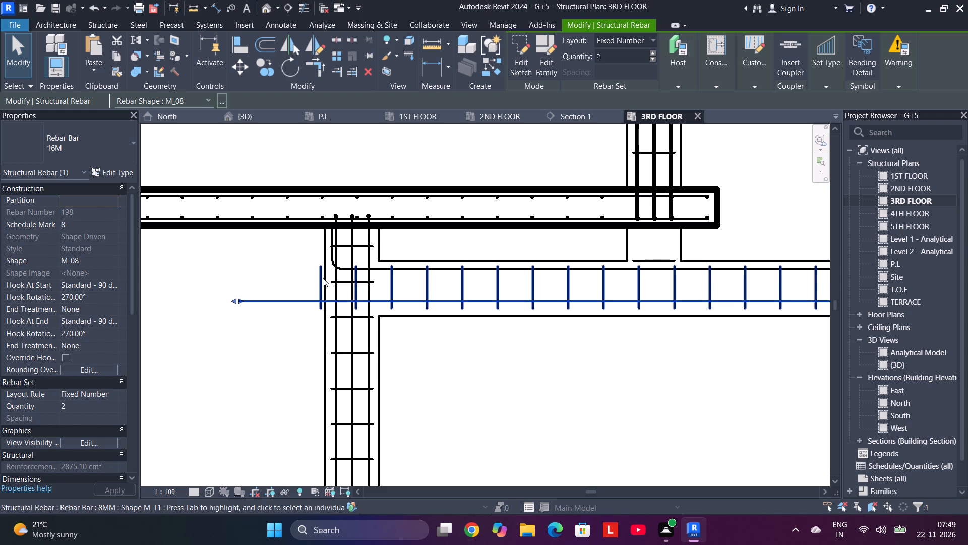
Pull the west end of the 8MM M_T1 stirrup set east so the stirrups start inside the beam span.
click(322, 279)
drag(322, 285, 370, 291)
Nudge the 16M shape M_08 bar set east until its west end is just outside the west vertical beam.
click(293, 299)
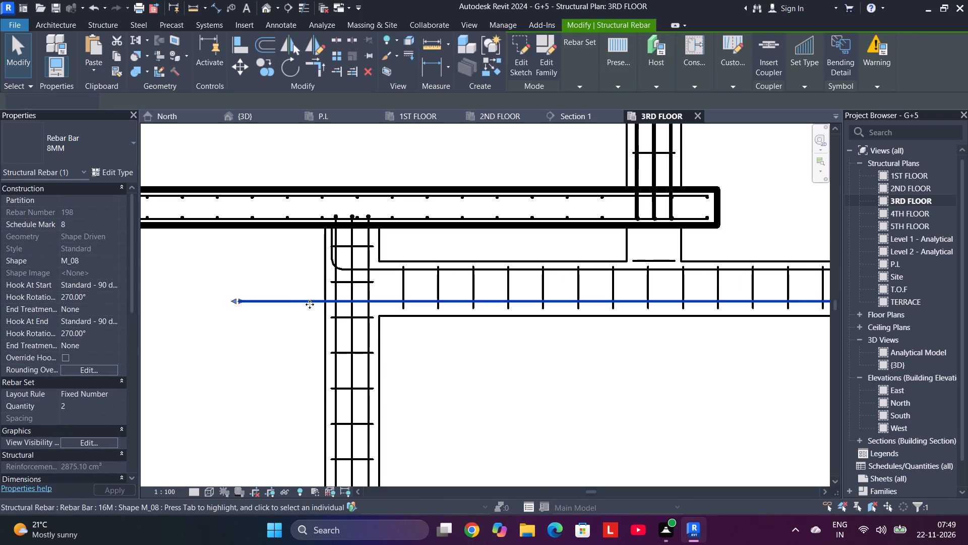
key(Right)
key(Right)
key(Right)
key(Right)
key(Right)
key(Right)
key(Right)
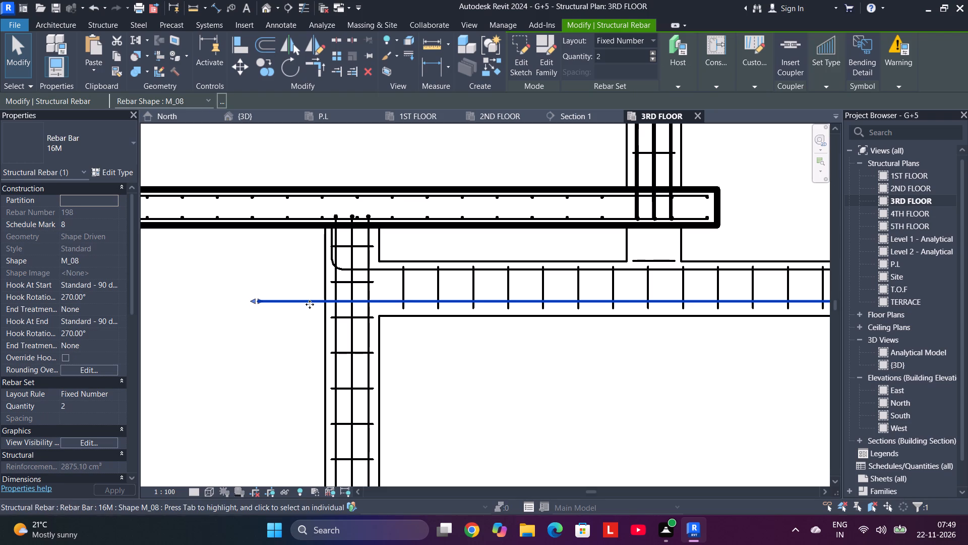
key(Right)
key(Right)
key(Right)
key(Right)
key(Right)
key(Right)
key(Right)
key(Right)
key(Right)
key(Right)
key(Right)
key(Right)
key(Right)
key(Right)
key(Right)
key(Right)
key(Right)
key(Right)
key(Right)
key(Right)
key(Right)
key(Right)
key(Right)
key(Right)
key(Right)
key(Right)
key(Right)
key(Right)
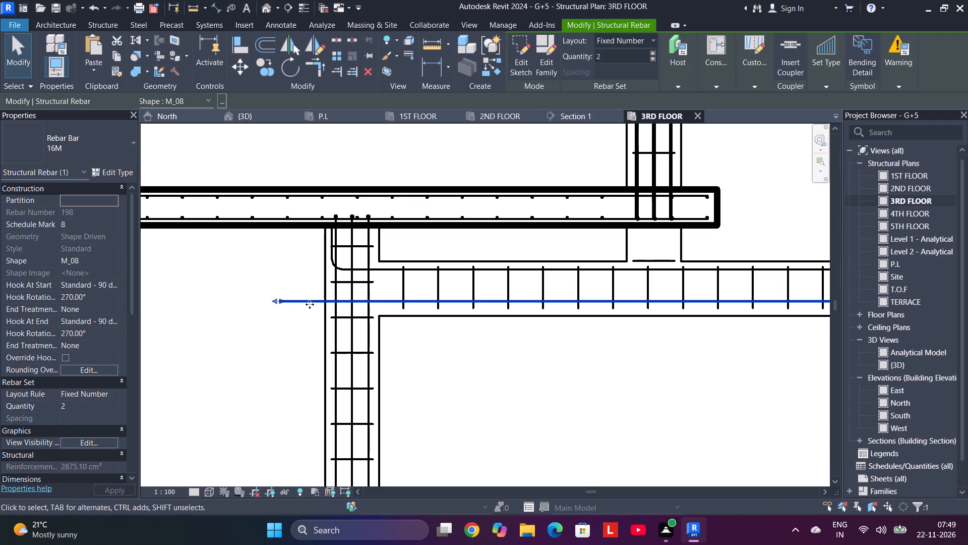
key(Right)
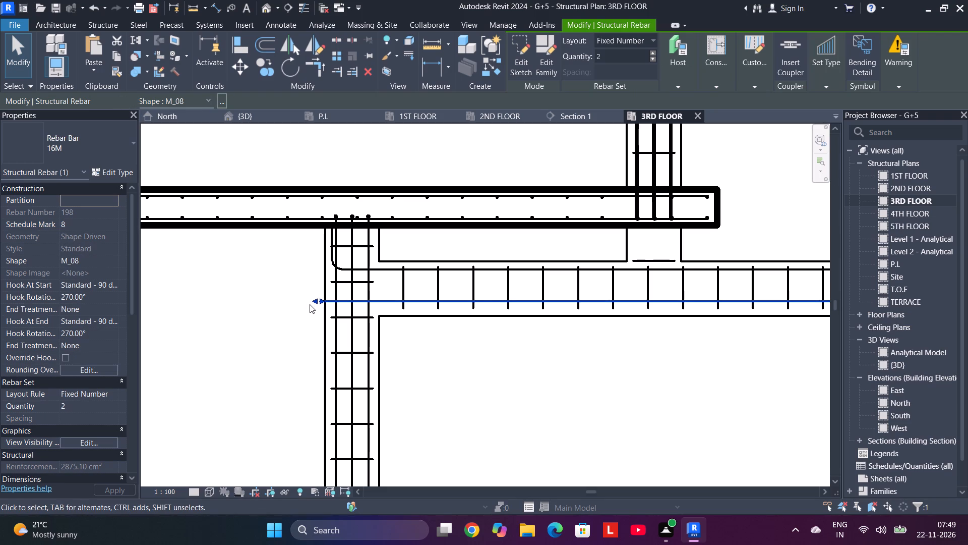
Pull the M_08 bar set's east end back into the column and its west end into the west vertical beam.
scroll(313, 304, down, 11)
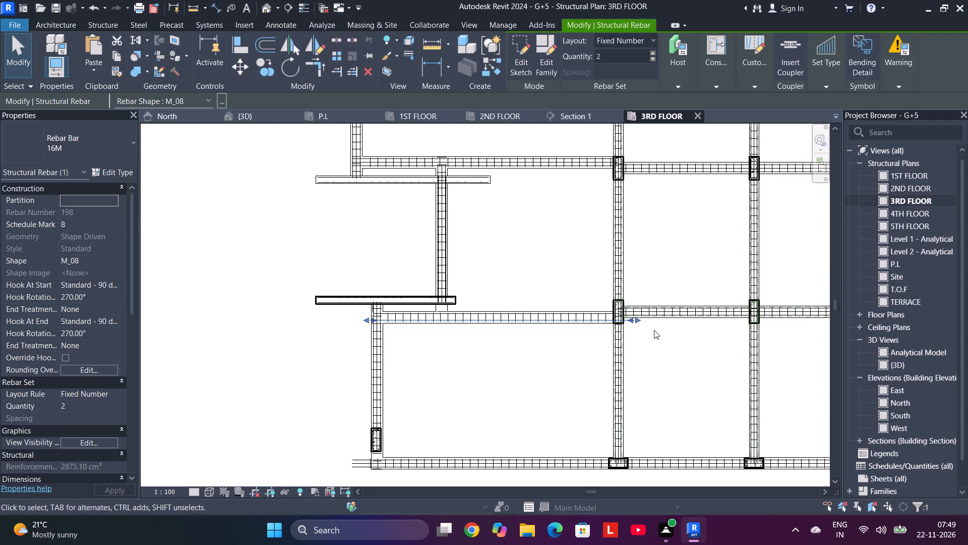
scroll(652, 329, up, 6)
drag(615, 308, 574, 310)
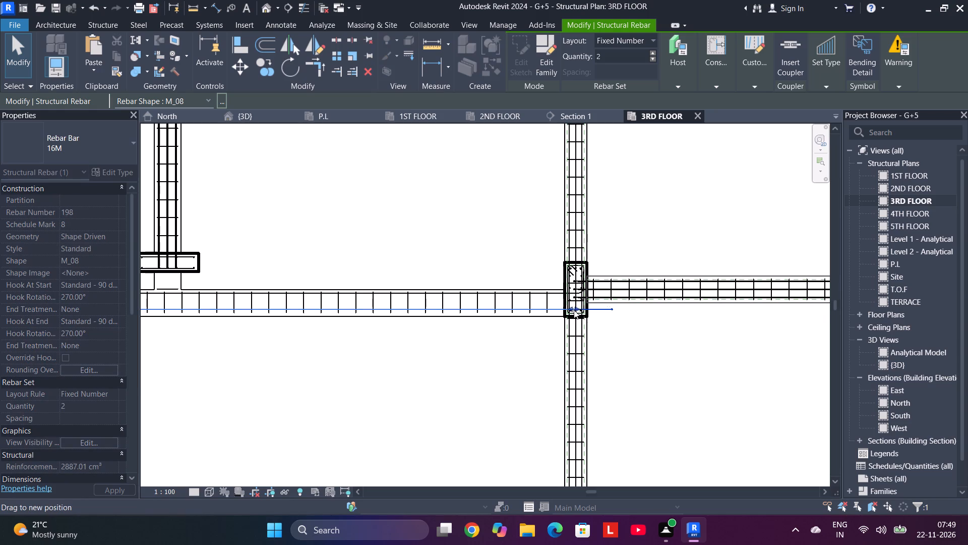
scroll(558, 328, down, 4)
middle_drag(421, 351, 564, 324)
scroll(314, 298, up, 7)
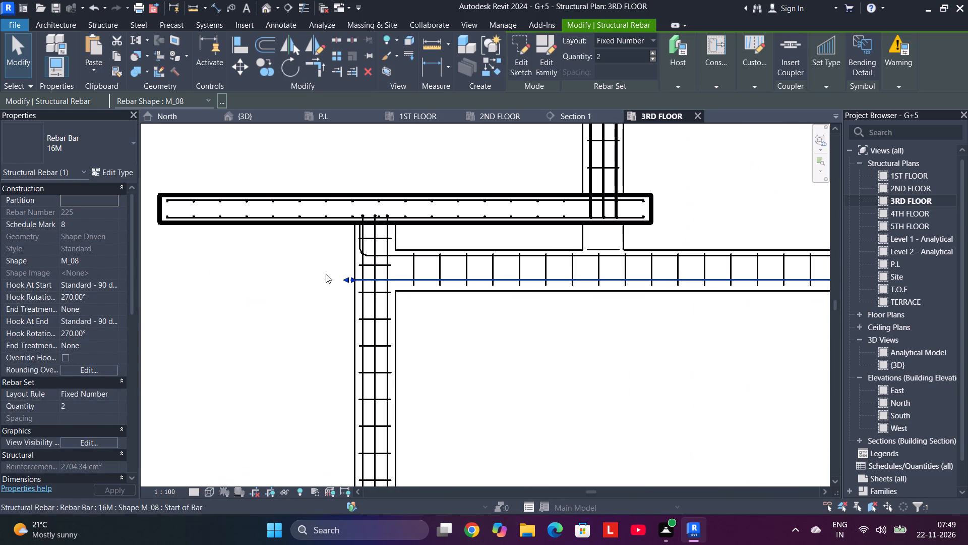
drag(352, 280, 380, 286)
scroll(445, 325, down, 4)
middle_drag(446, 327, 347, 322)
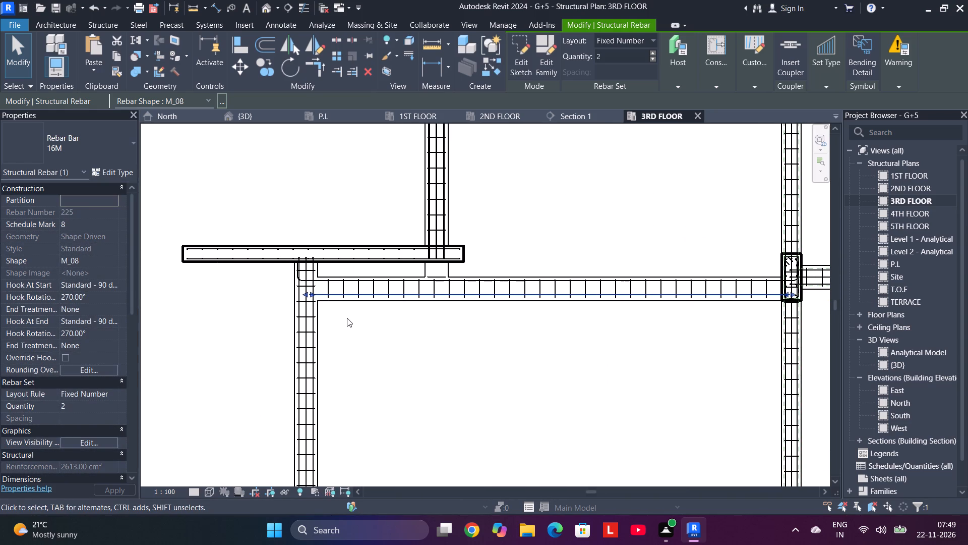
Nudge the M_08 bar set slightly south against the stirrups' lower side and clear the selection.
key(Down)
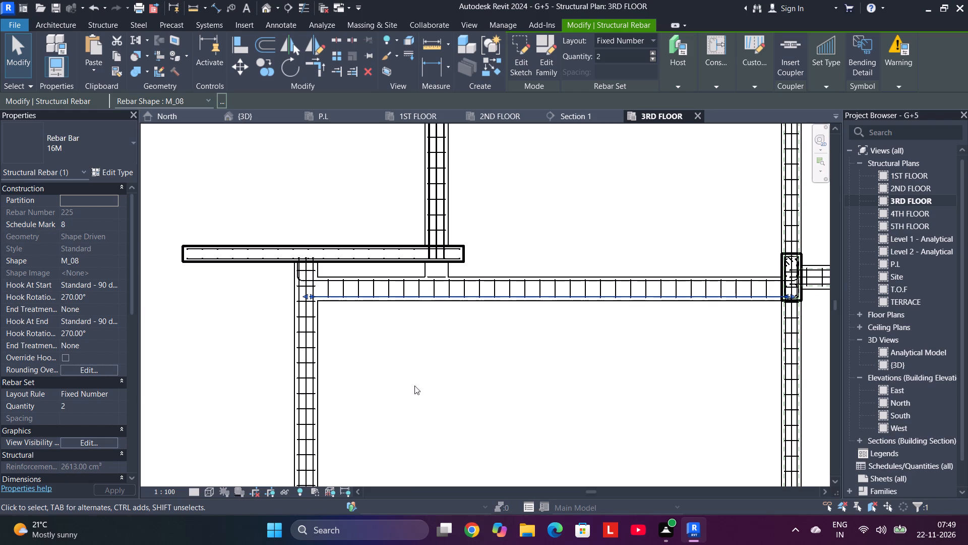
scroll(427, 257, up, 6)
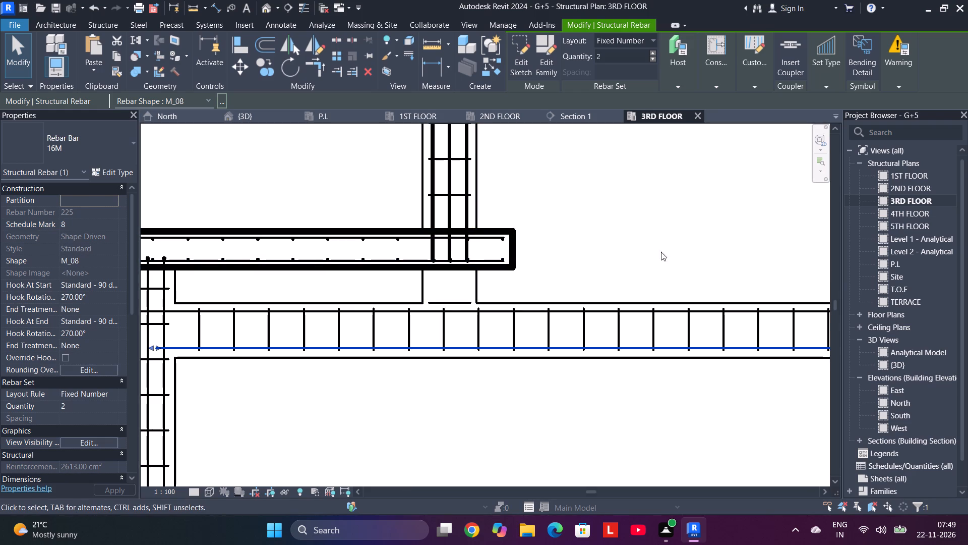
click(661, 252)
Select the Section 1 mark on the 1ST FLOOR plan and extend that section's crop region upward beyond the TERRACE level.
scroll(664, 252, down, 2)
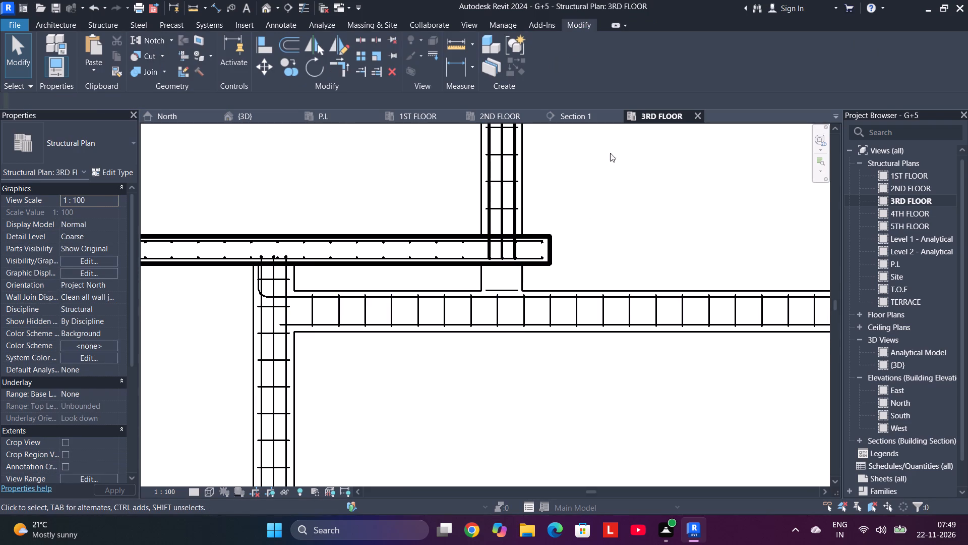
scroll(610, 149, down, 3)
click(590, 115)
scroll(593, 221, down, 5)
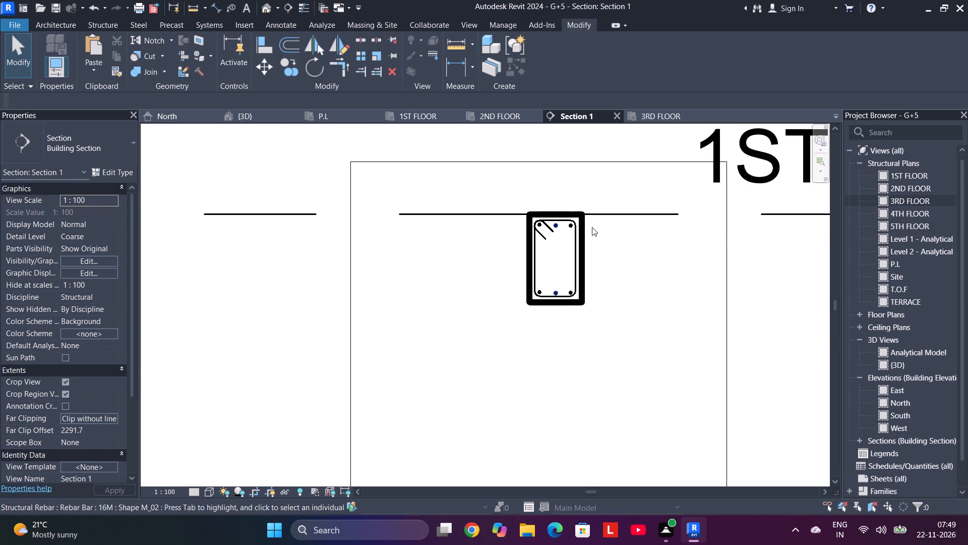
scroll(591, 227, down, 5)
click(402, 118)
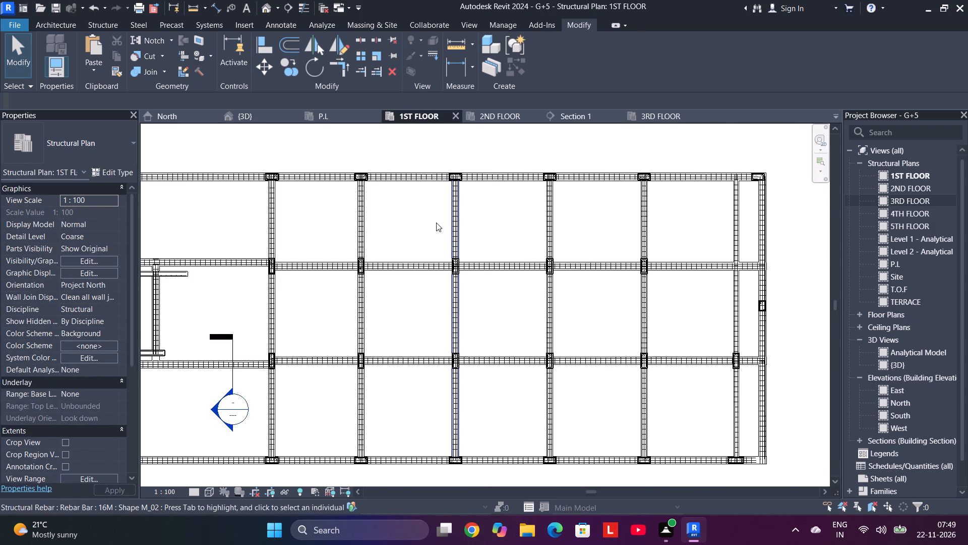
scroll(294, 352, down, 2)
middle_drag(263, 344, 383, 282)
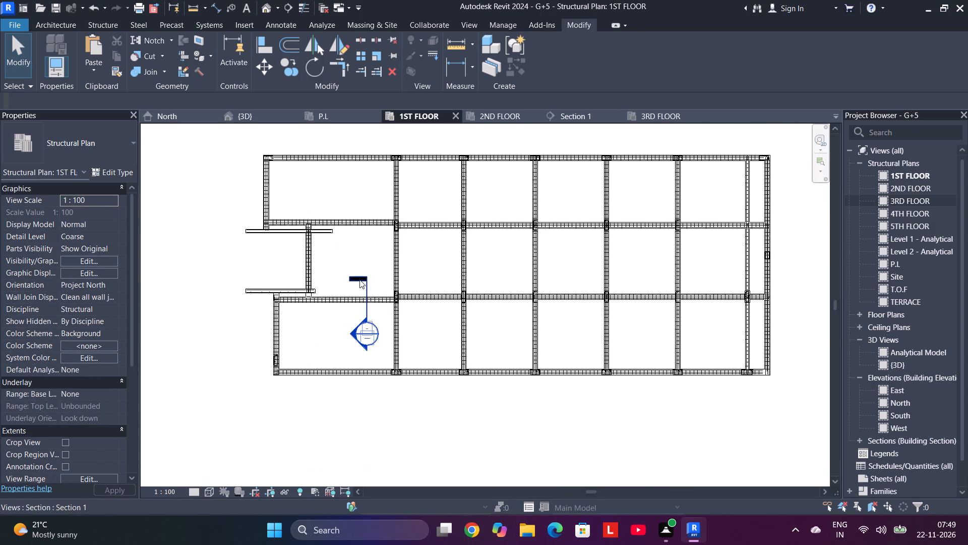
click(359, 280)
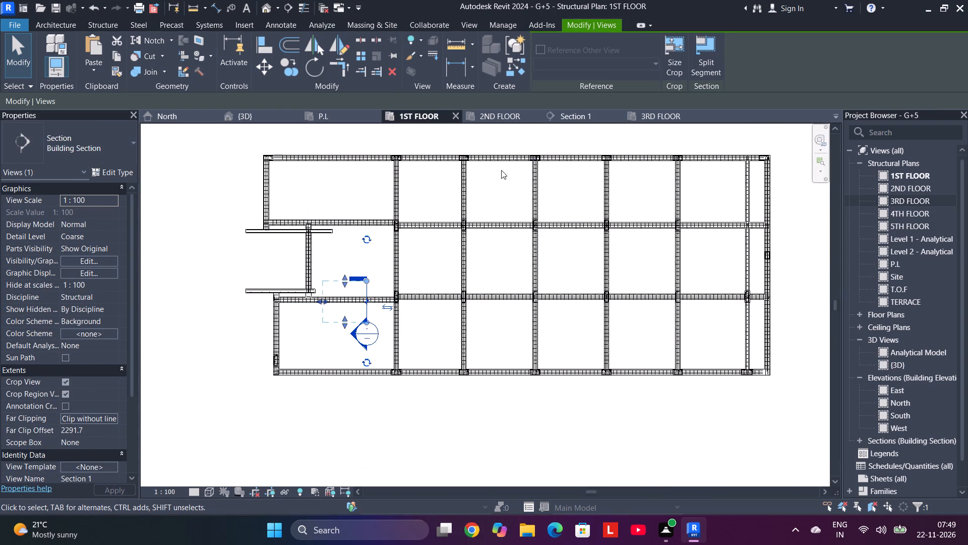
click(575, 122)
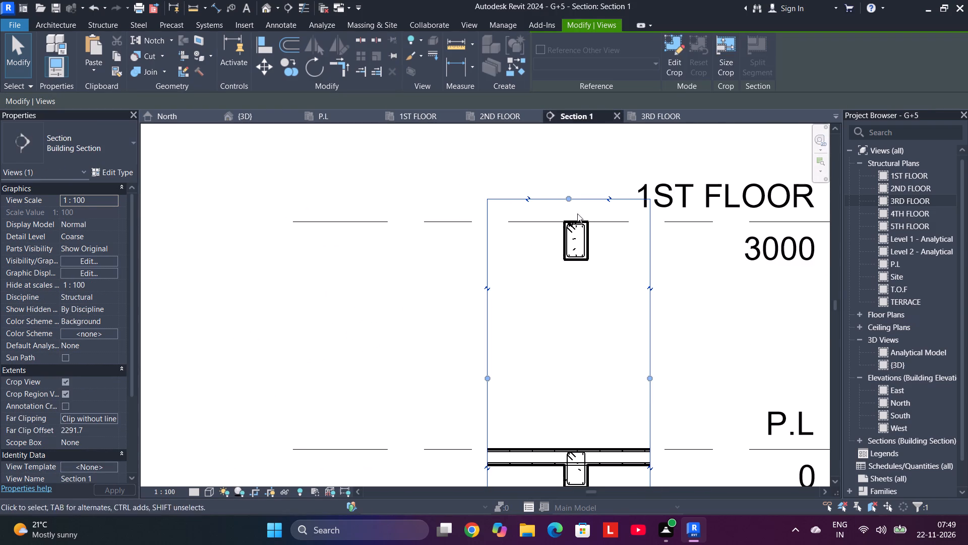
scroll(578, 233, down, 5)
drag(568, 214, 596, 123)
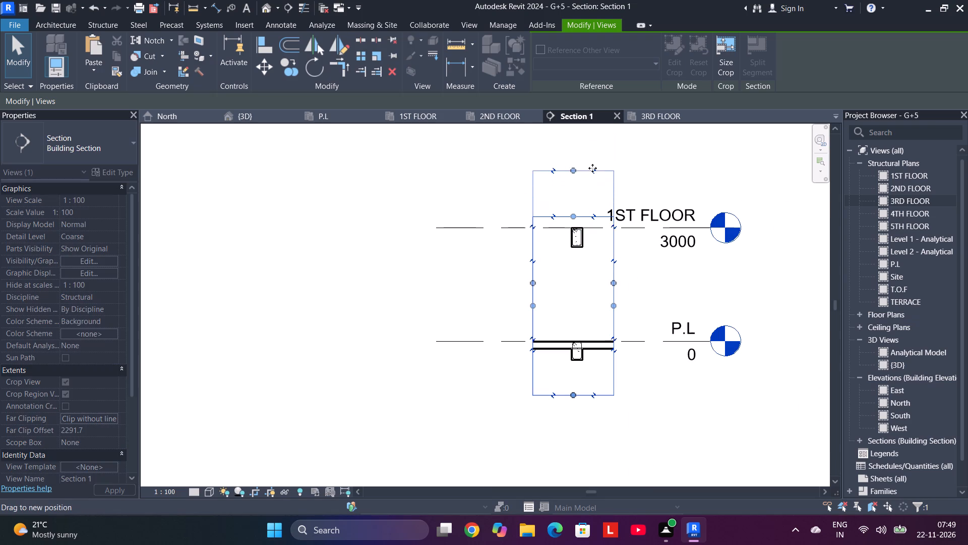
scroll(592, 168, down, 4)
middle_drag(592, 168, 576, 416)
scroll(576, 417, down, 1)
scroll(582, 266, down, 5)
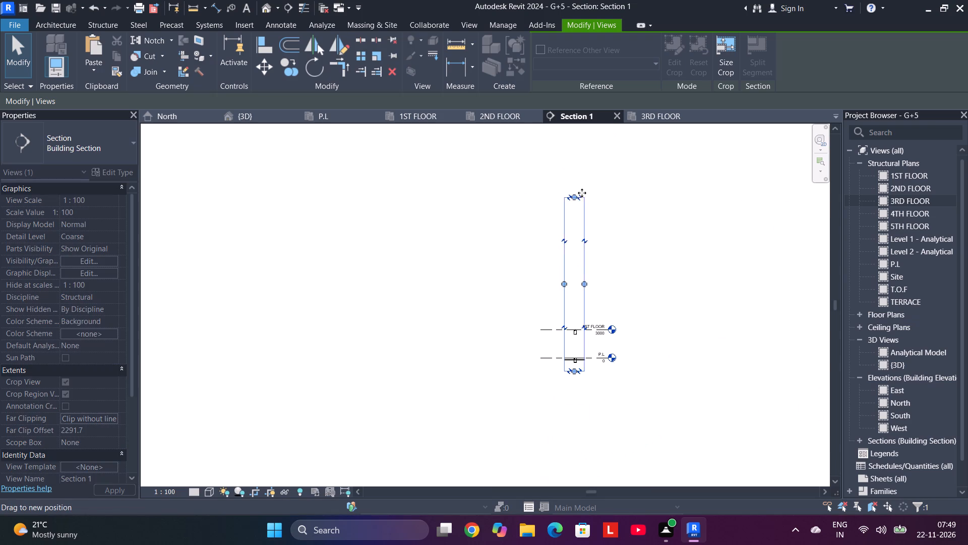
middle_drag(585, 190, 571, 385)
click(574, 219)
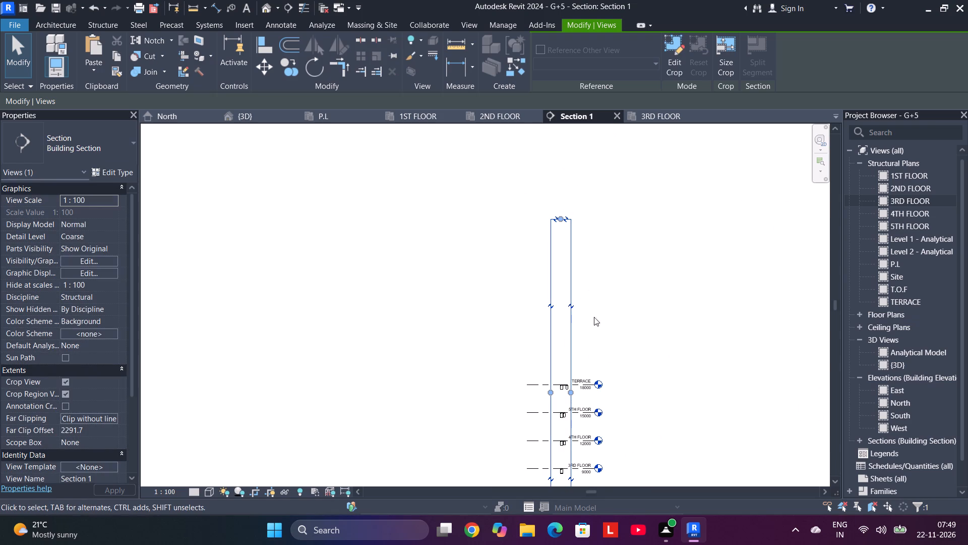
Examine the beam reinforcement in Section 1 from the TERRACE level down to 2ND FLOOR.
scroll(567, 410, up, 12)
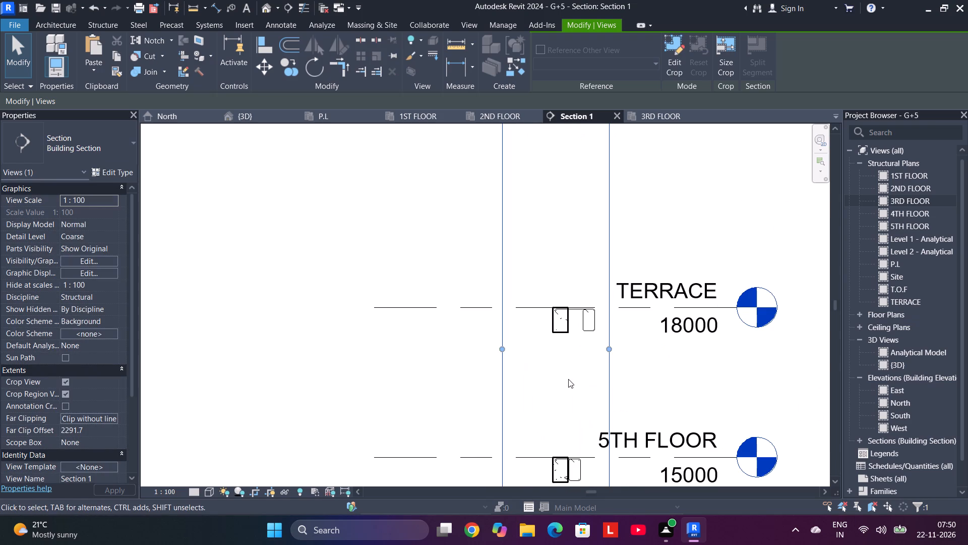
middle_drag(569, 378, 531, 320)
scroll(546, 333, up, 5)
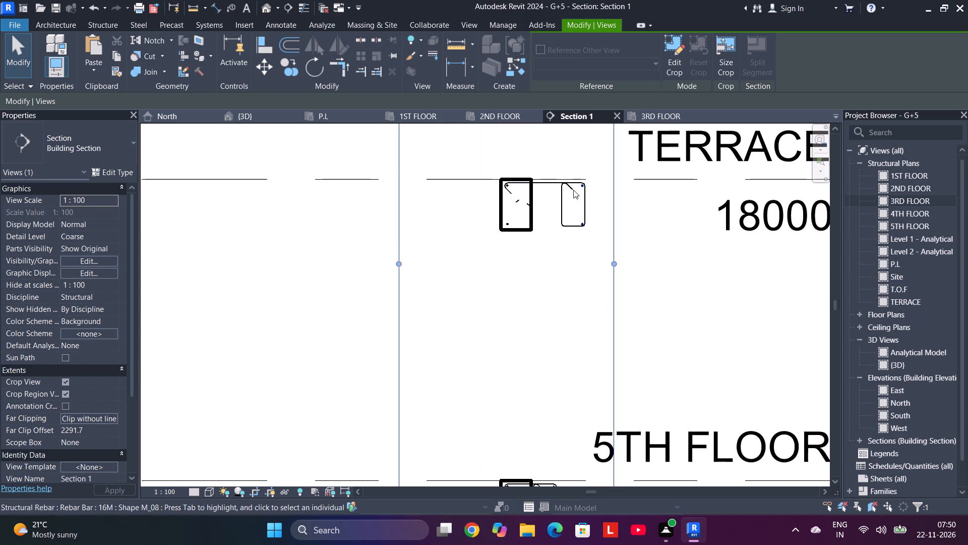
scroll(570, 256, down, 5)
middle_drag(557, 288, 516, 44)
scroll(517, 50, up, 1)
scroll(548, 355, down, 3)
middle_drag(520, 367, 509, 249)
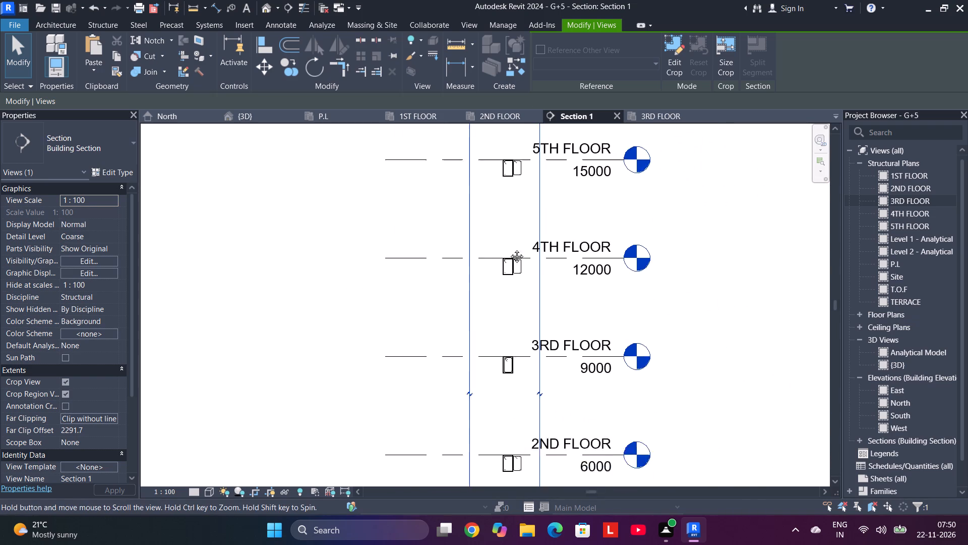
middle_drag(509, 249, 508, 228)
Resize the displaced 8MM M_T1 stirrup set at 2ND FLOOR so both its vertical sides sit inside the beam outline.
scroll(502, 390, up, 11)
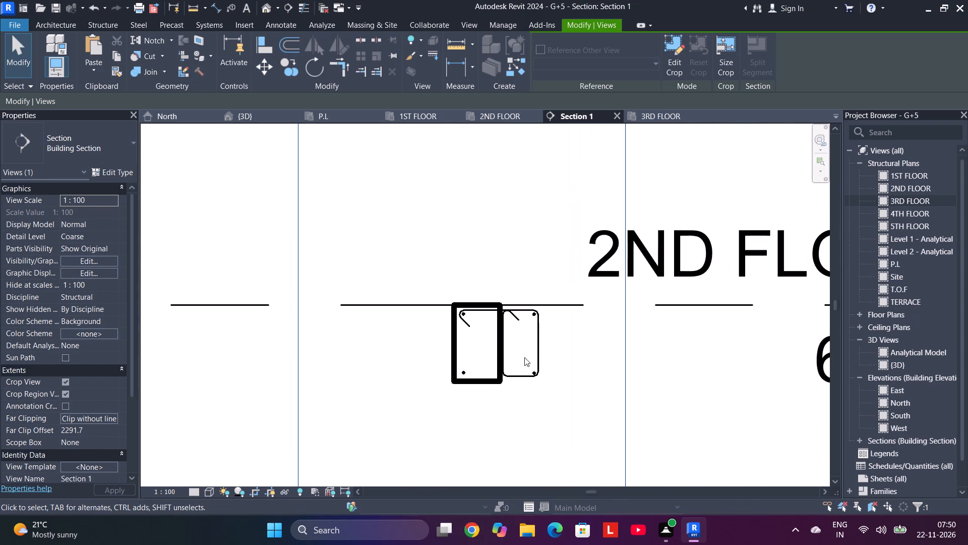
click(537, 341)
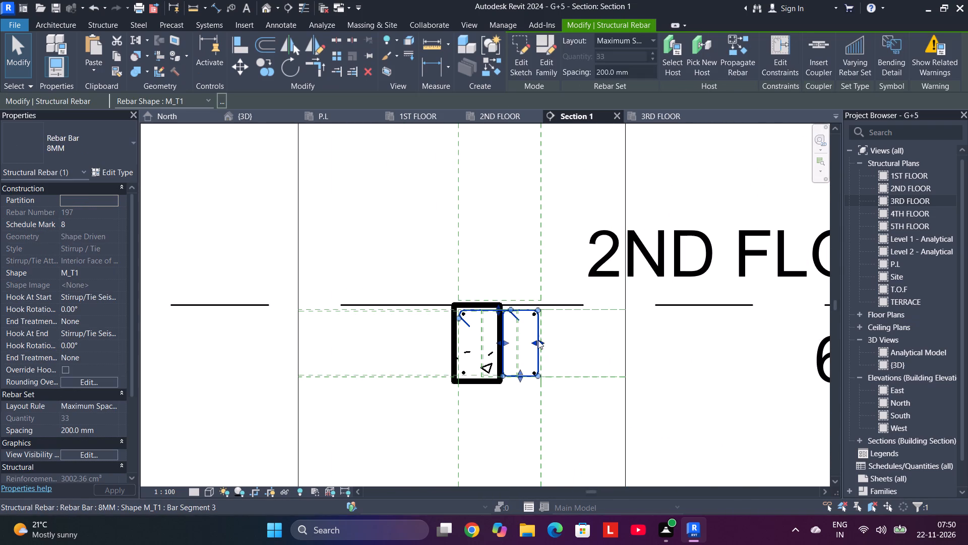
drag(539, 340, 496, 340)
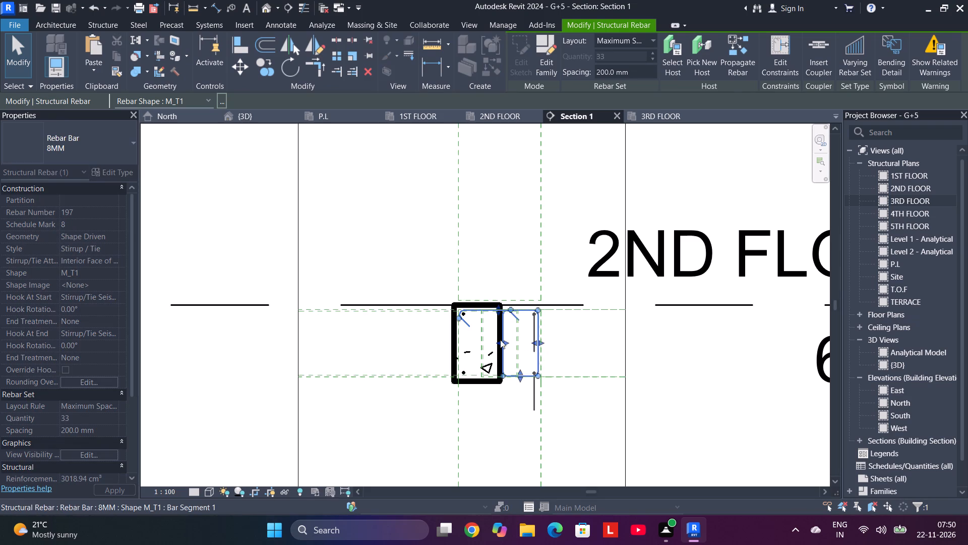
drag(507, 344, 462, 344)
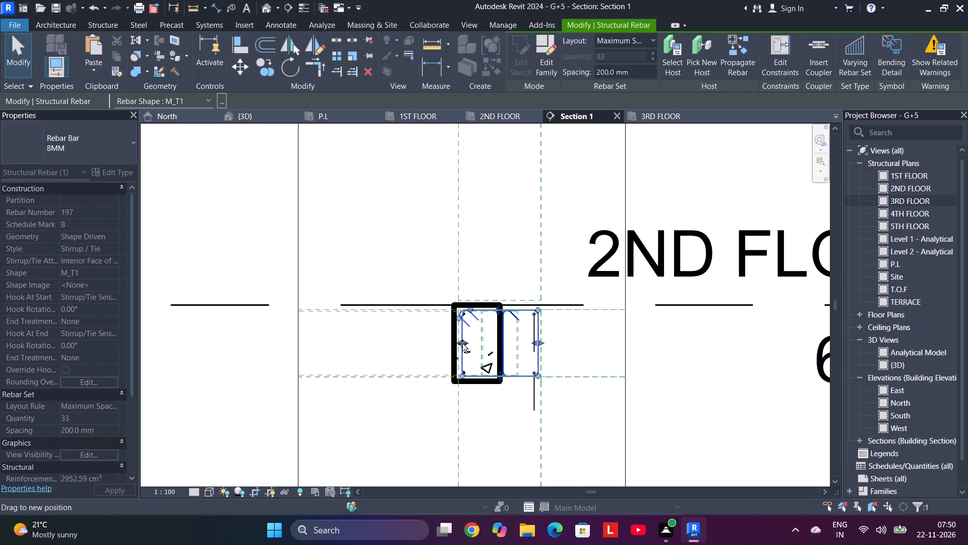
drag(462, 344, 460, 344)
drag(537, 345, 535, 343)
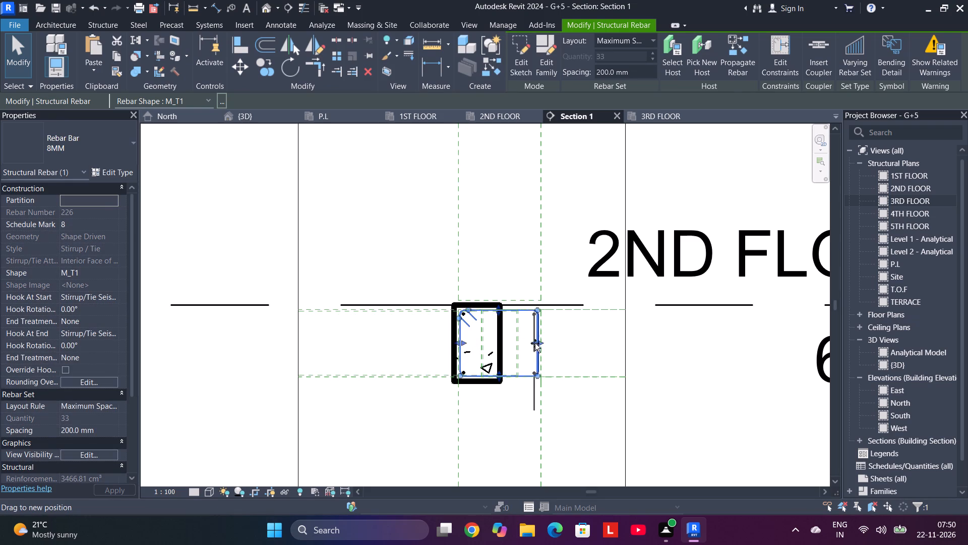
drag(535, 343, 494, 344)
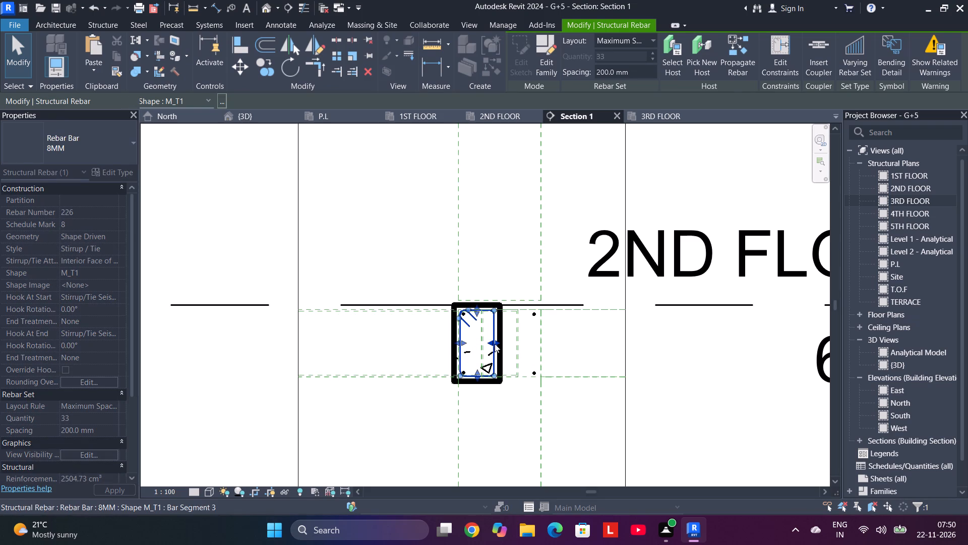
click(527, 353)
Delete the middle 16M shape M_02 bar set from the 1ST FLOOR beam.
scroll(500, 433, down, 2)
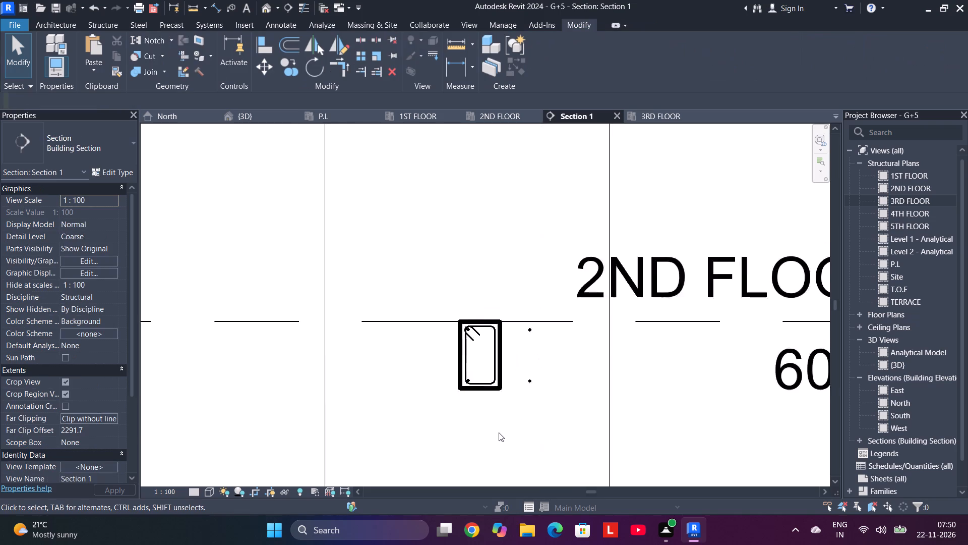
middle_drag(498, 417, 512, 125)
scroll(528, 403, down, 3)
middle_drag(523, 408, 513, 189)
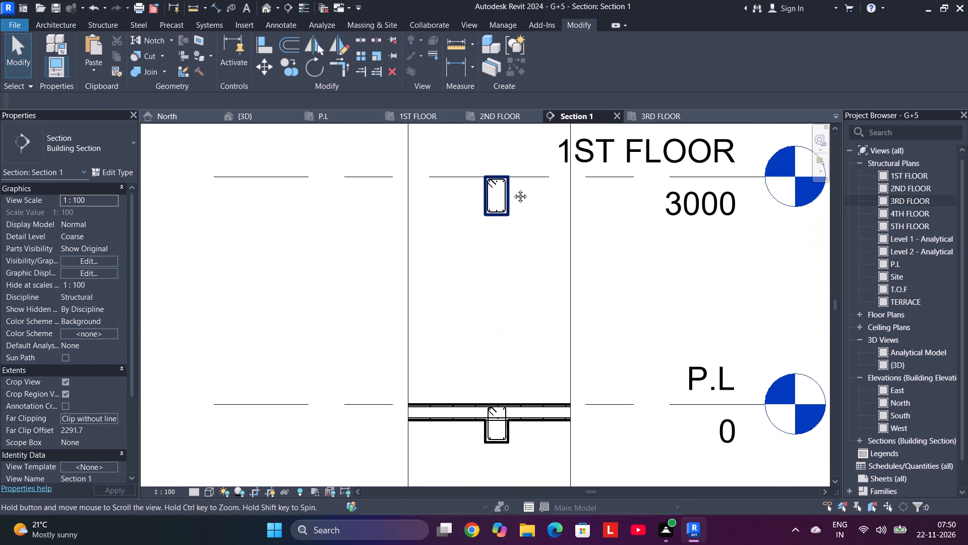
middle_drag(513, 189, 510, 204)
scroll(497, 451, up, 7)
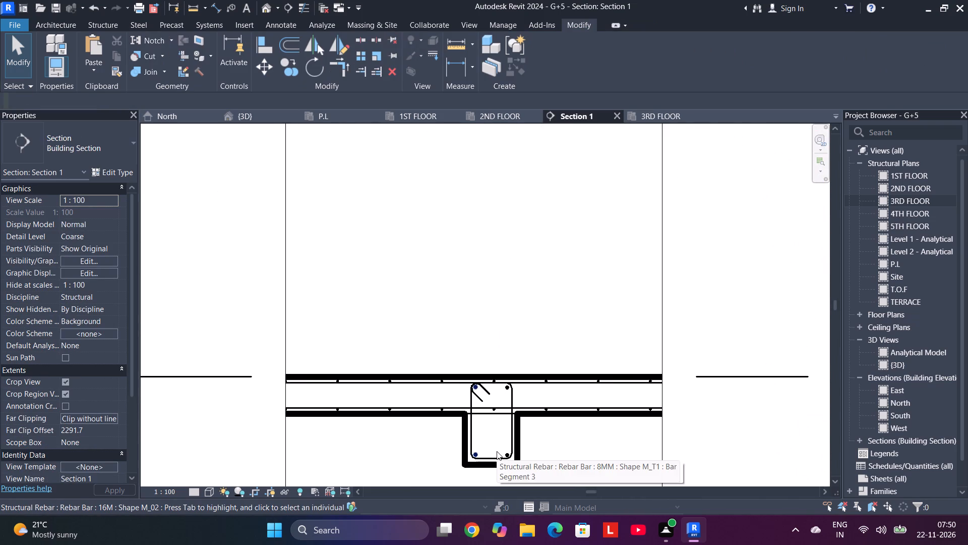
scroll(497, 451, down, 4)
middle_drag(502, 317, 503, 494)
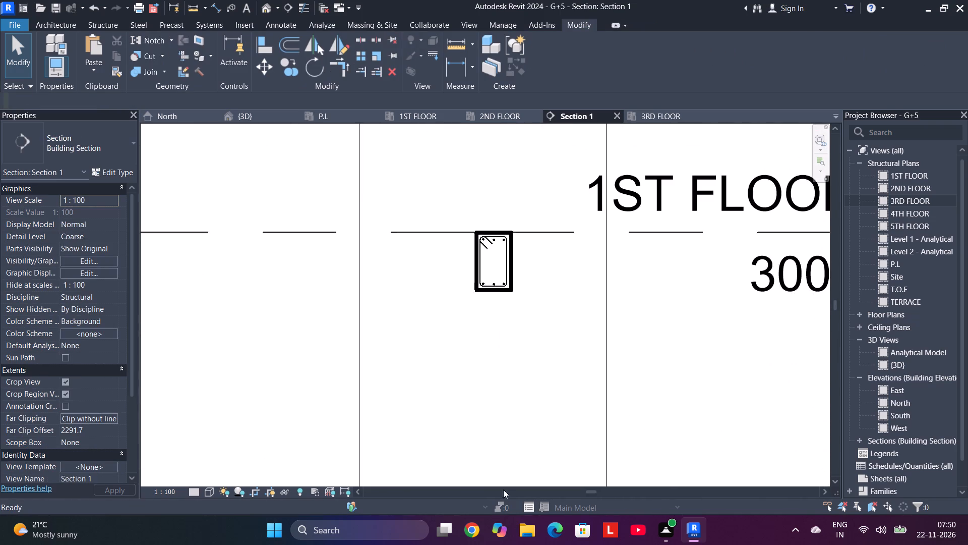
scroll(500, 338, down, 4)
scroll(491, 302, up, 10)
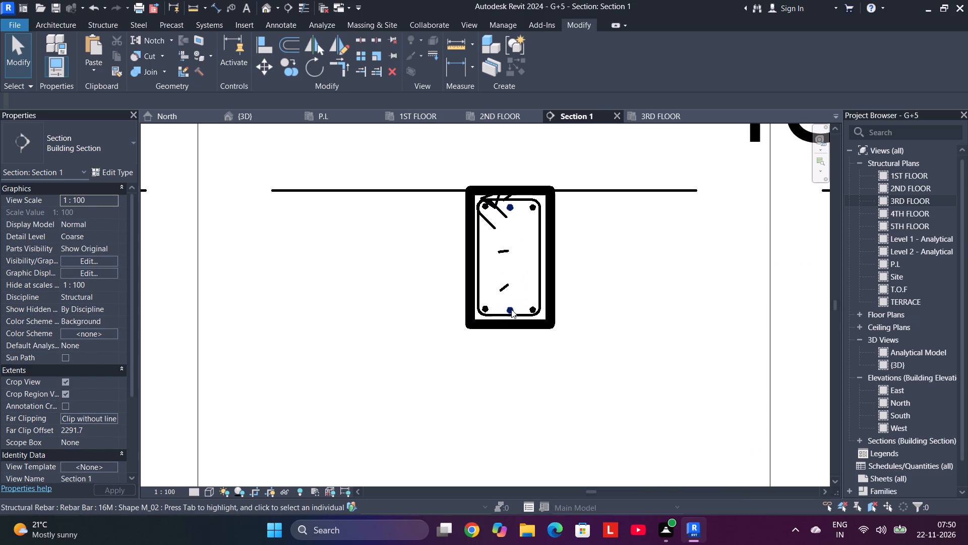
click(511, 309)
key(Delete)
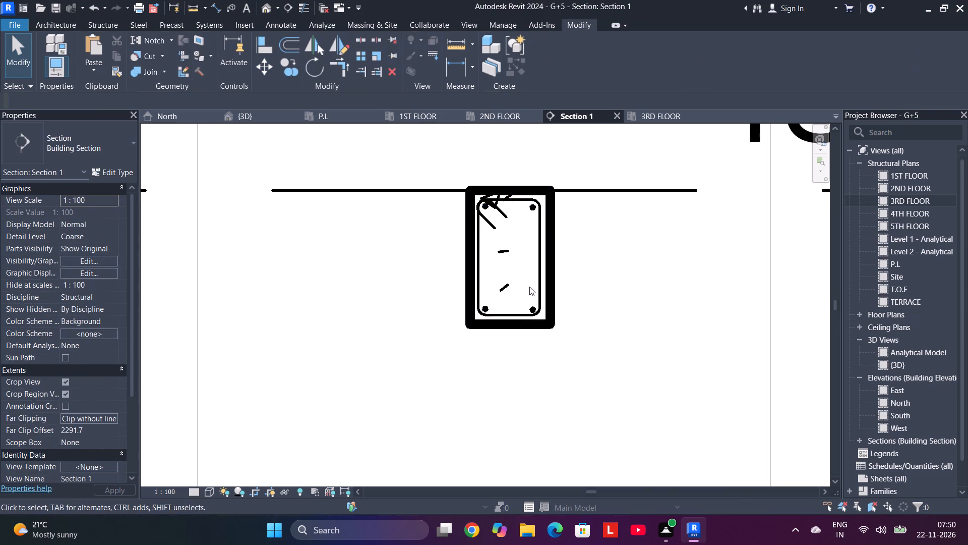
Nudge the displaced 16M shape M_08 bar set at 2ND FLOOR left until it is inside the beam's stirrup.
scroll(532, 283, down, 5)
middle_drag(558, 189, 559, 433)
scroll(552, 293, down, 1)
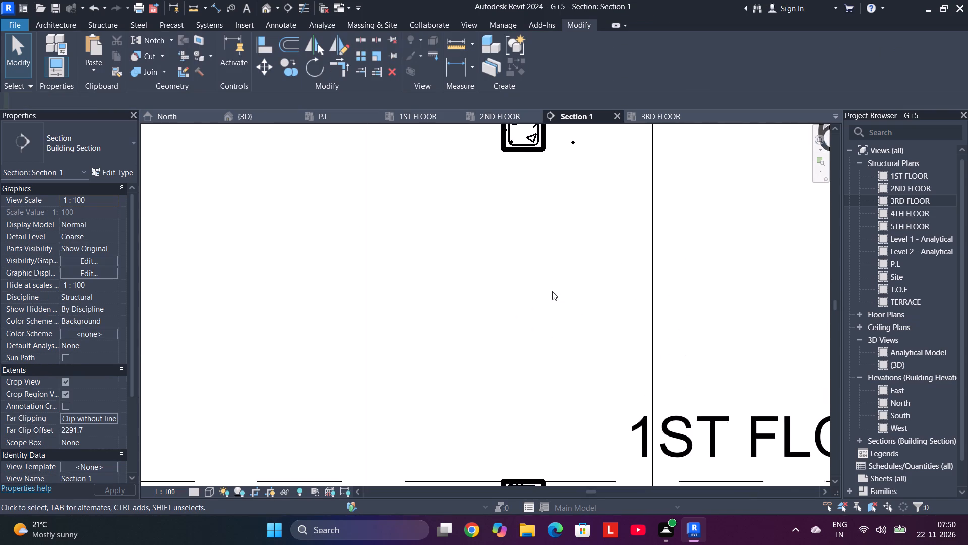
scroll(552, 291, down, 1)
middle_drag(552, 291, 546, 446)
scroll(560, 331, up, 5)
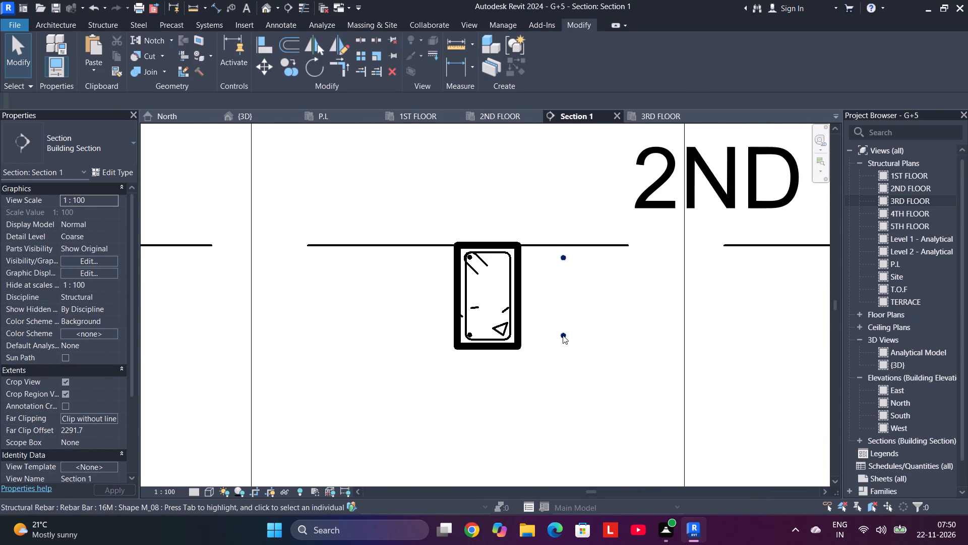
click(563, 335)
key(Left)
key(Left)
key(Left)
key(Left)
key(Left)
key(Left)
key(Left)
key(Left)
key(Left)
key(Left)
key(Left)
key(Left)
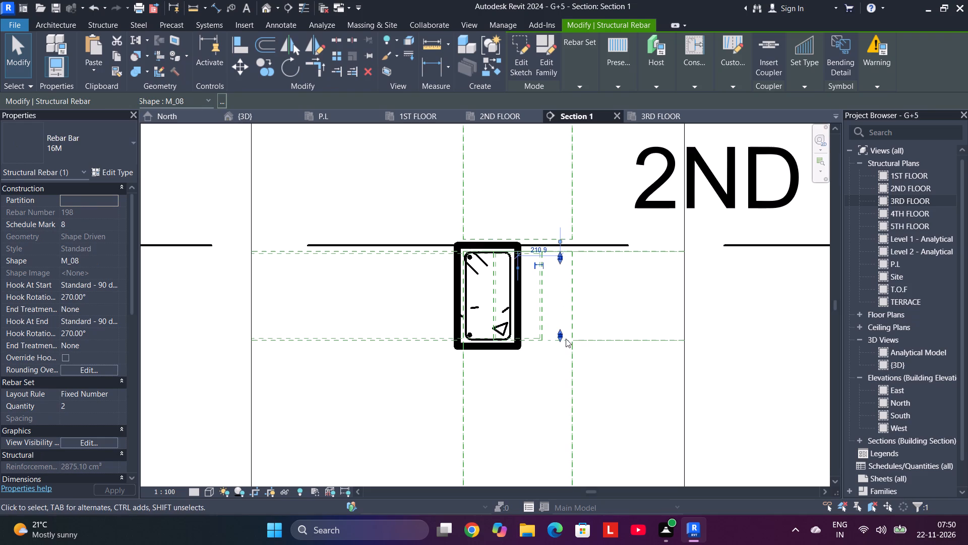
key(Left)
key(Left)
key(Left)
key(Left)
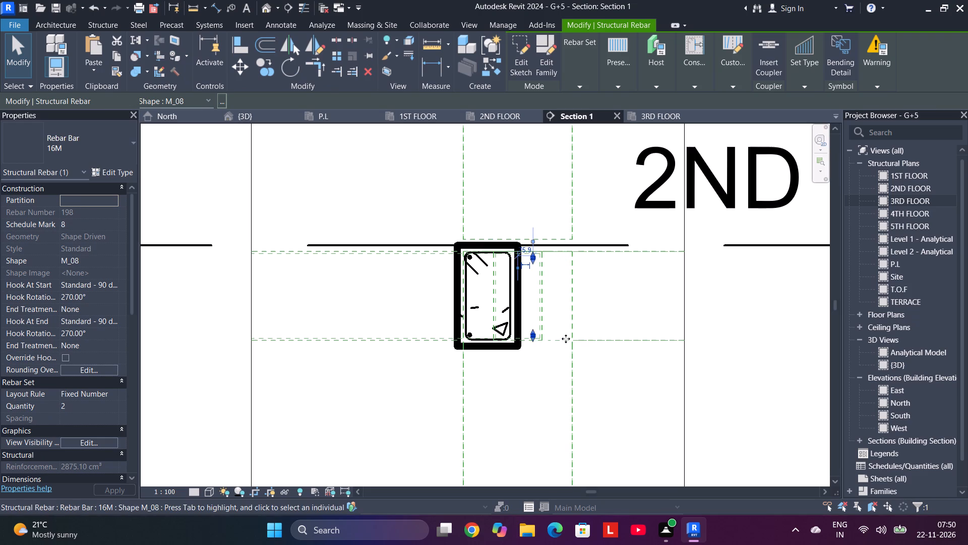
key(Left)
key(Left)
key(Left)
key(Left)
key(Left)
key(Left)
key(Left)
key(Left)
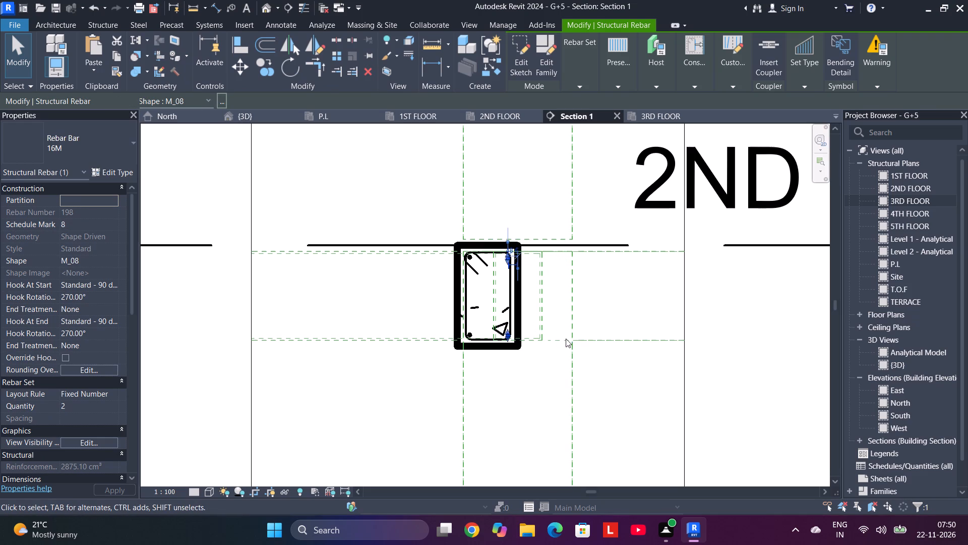
key(Left)
Fine-tune the 2ND FLOOR M_08 bar set's position near the stirrup's right leg and clear the selection.
key(Down)
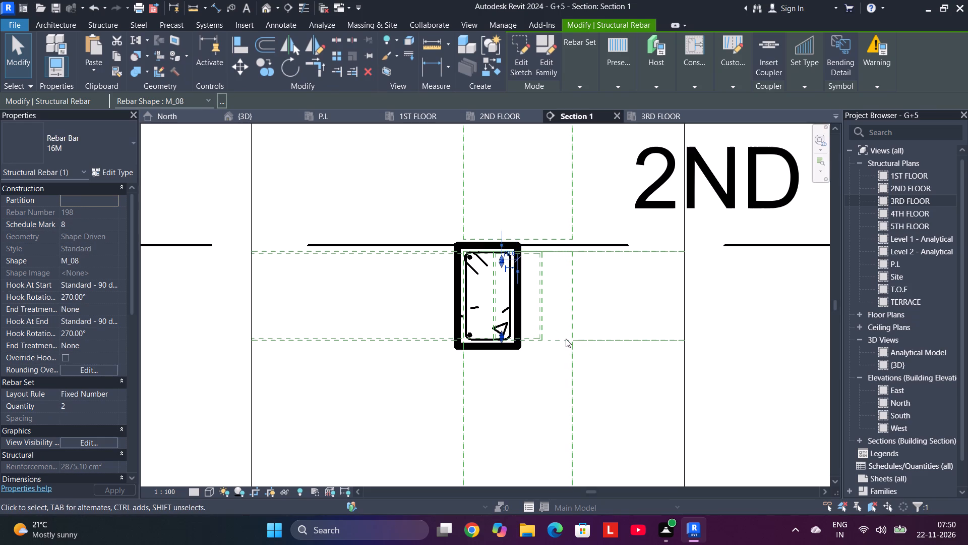
key(Up)
key(Right)
key(Right)
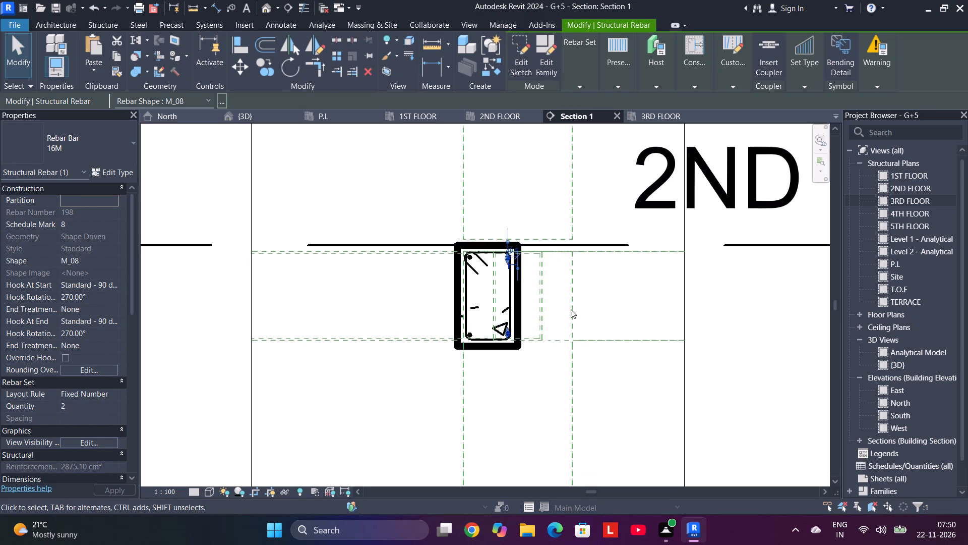
key(Right)
key(Left)
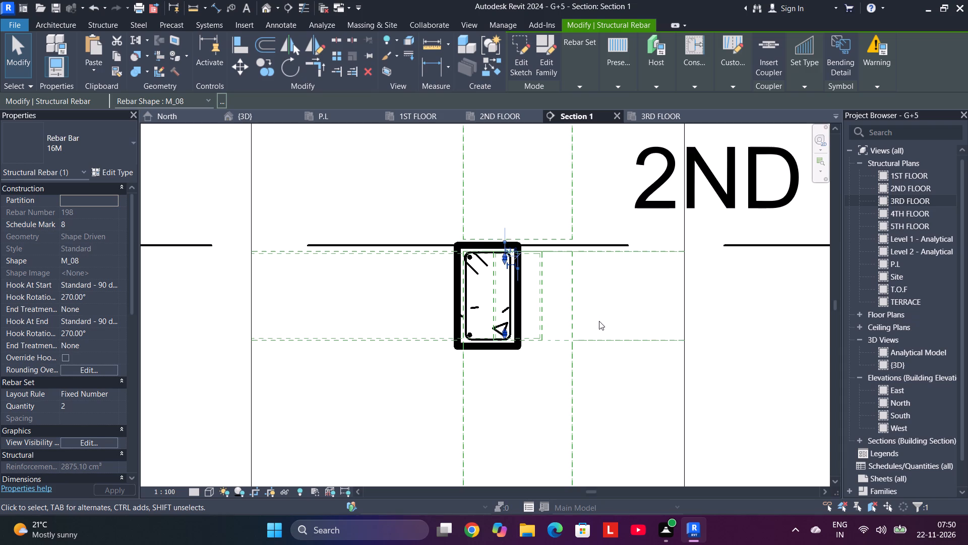
click(599, 321)
Nudge the 16M shape M_08 bar set in the 3RD FLOOR beam slightly right, off the stirrup's left leg, and deselect it.
scroll(614, 359, down, 3)
middle_drag(614, 359, 611, 165)
scroll(625, 215, down, 6)
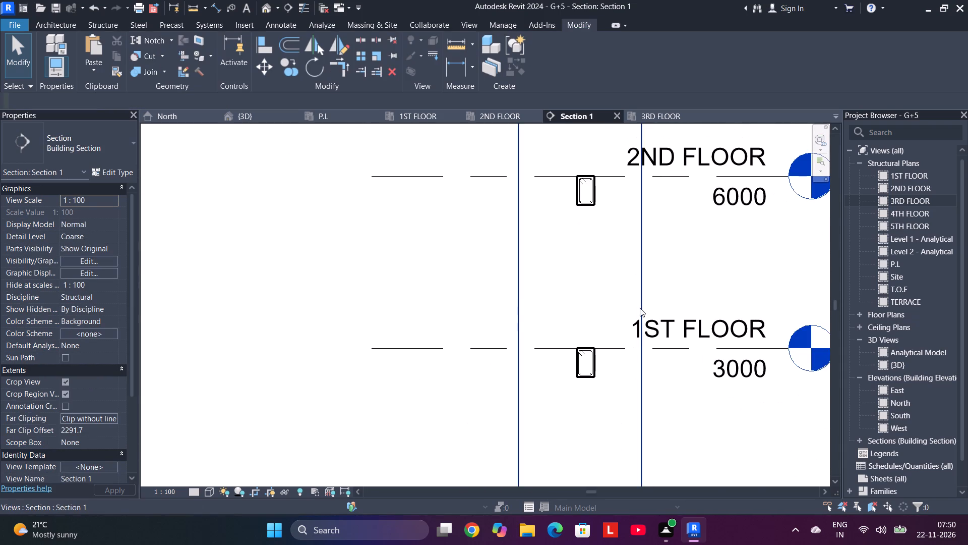
scroll(581, 336, up, 3)
middle_drag(606, 267, 600, 483)
middle_click(596, 511)
middle_drag(596, 292, 586, 521)
scroll(586, 318, up, 4)
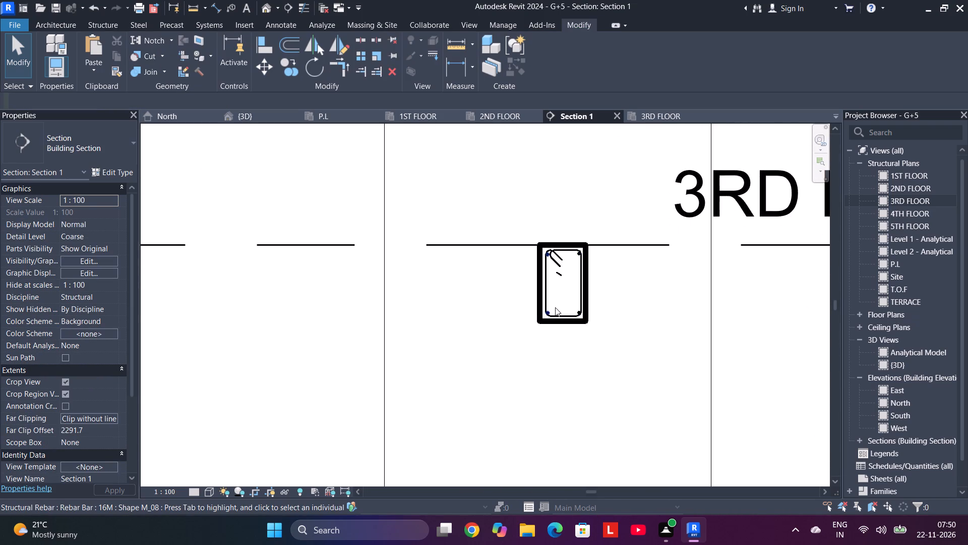
scroll(555, 306, up, 5)
click(543, 319)
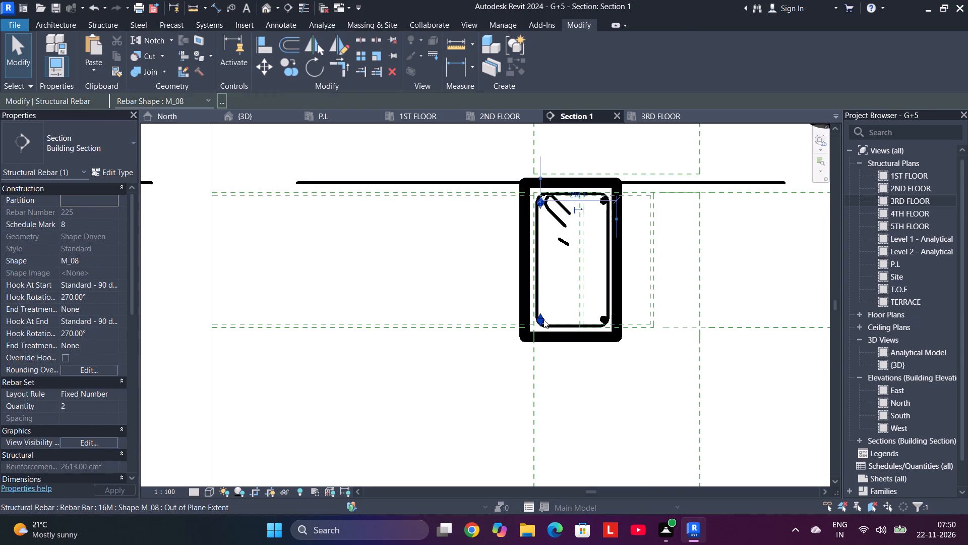
key(Right)
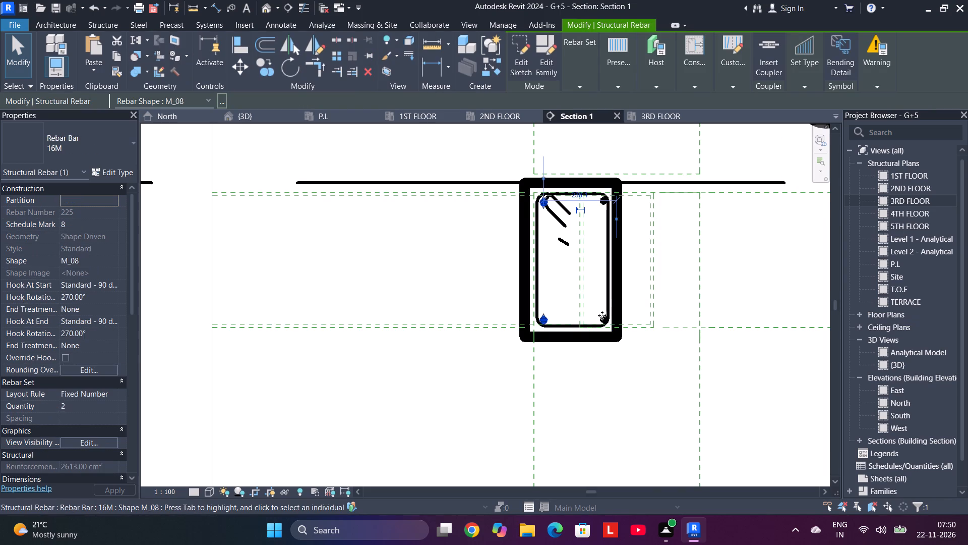
click(602, 322)
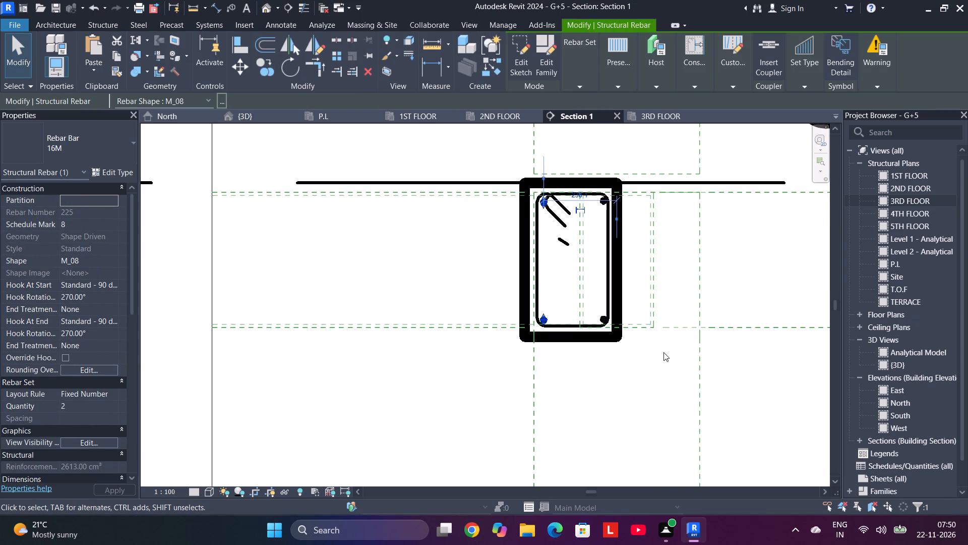
click(653, 352)
Nudge the 16M shape M_02 bar set in the 3RD FLOOR beam slightly left, off the stirrup's right leg, and deselect it.
click(604, 318)
key(Left)
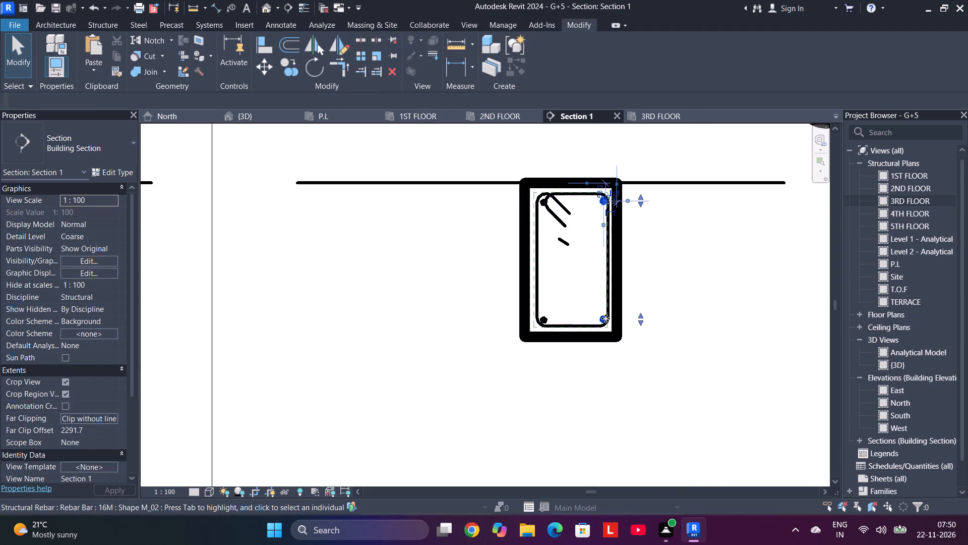
key(Left)
key(Right)
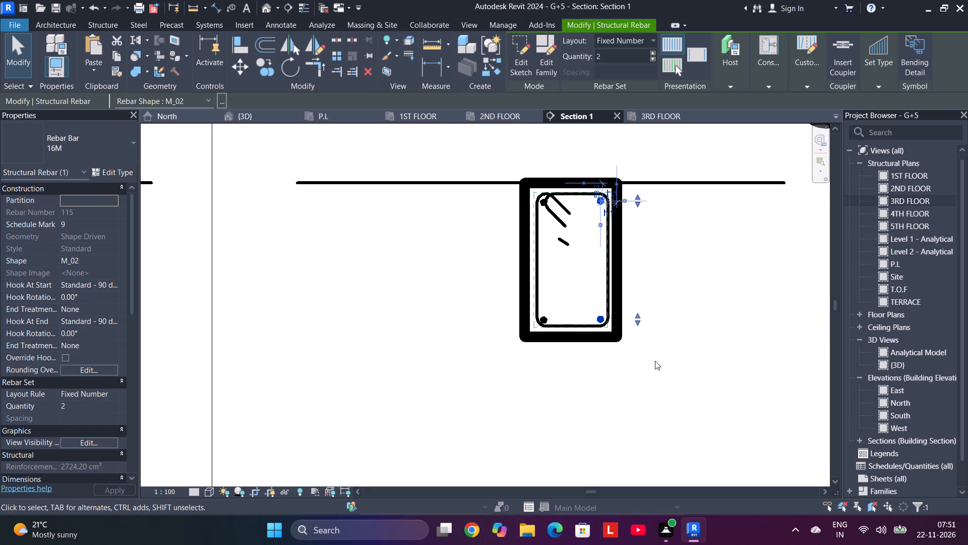
click(696, 282)
Reshape the displaced 8MM shape M_T1 stirrup set at 4TH FLOOR, moving its left and right legs inside the host beam.
scroll(697, 274, down, 1)
middle_drag(697, 274, 700, 277)
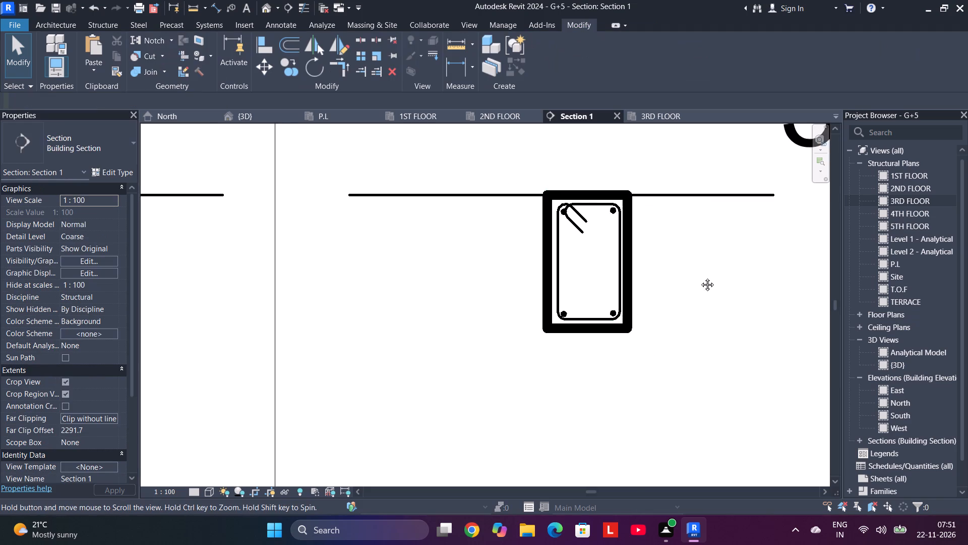
middle_drag(700, 277, 697, 541)
scroll(635, 320, down, 12)
middle_drag(626, 276, 630, 301)
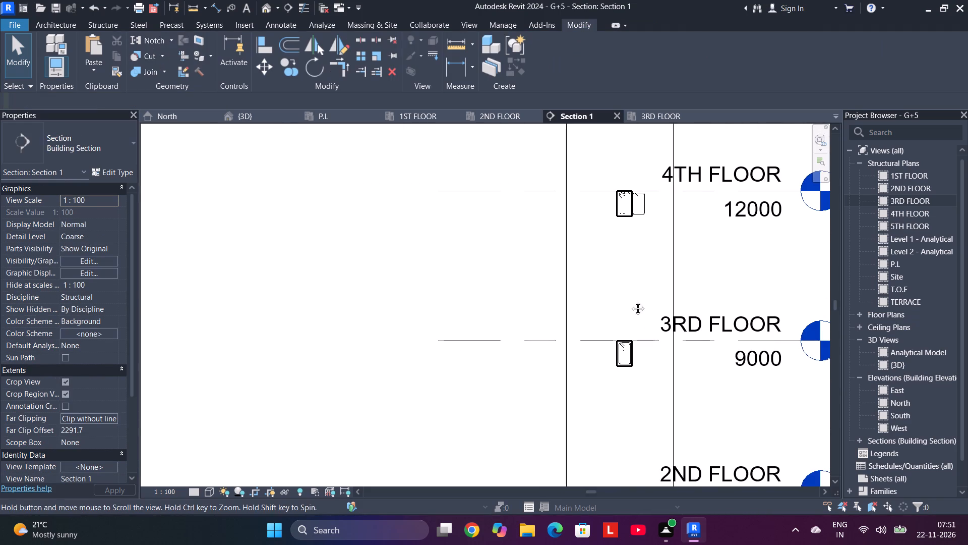
middle_drag(630, 301, 630, 400)
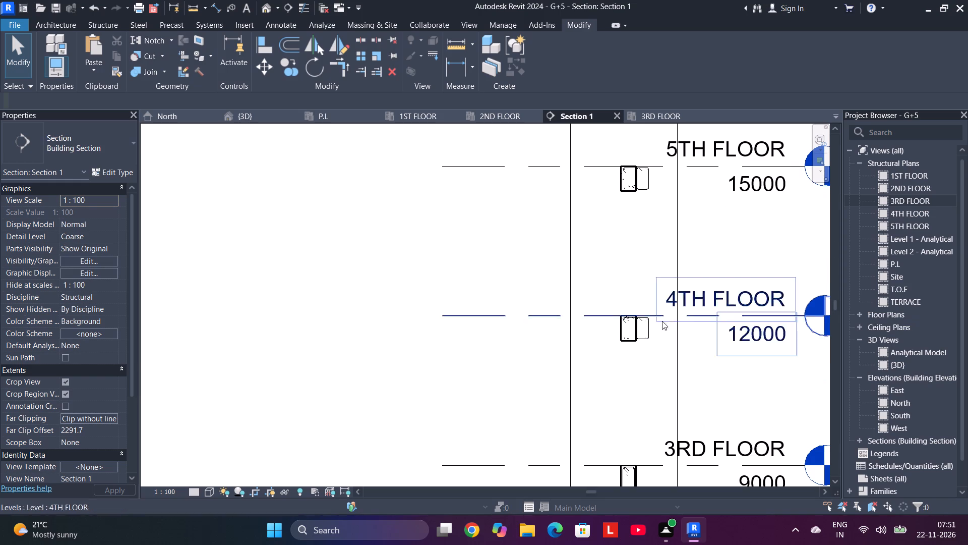
scroll(653, 343, up, 11)
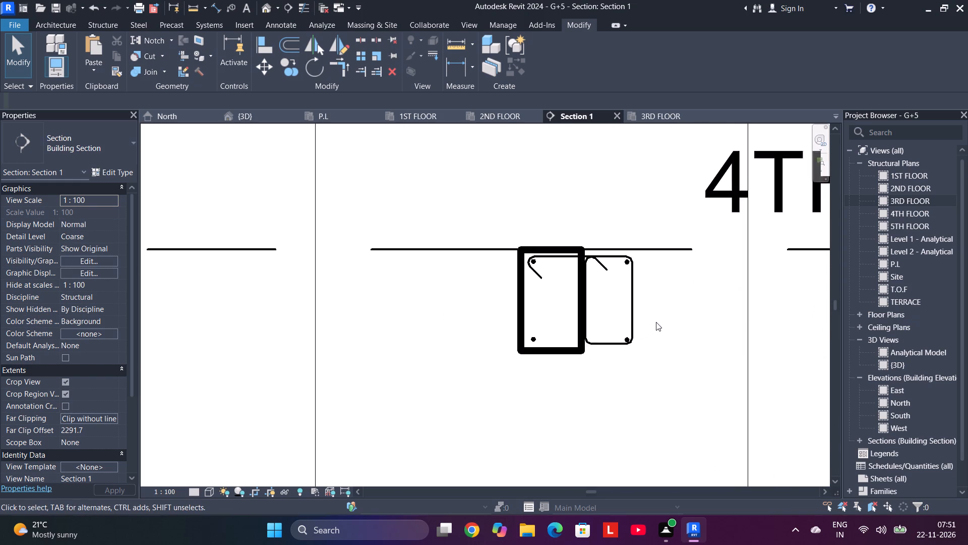
click(606, 346)
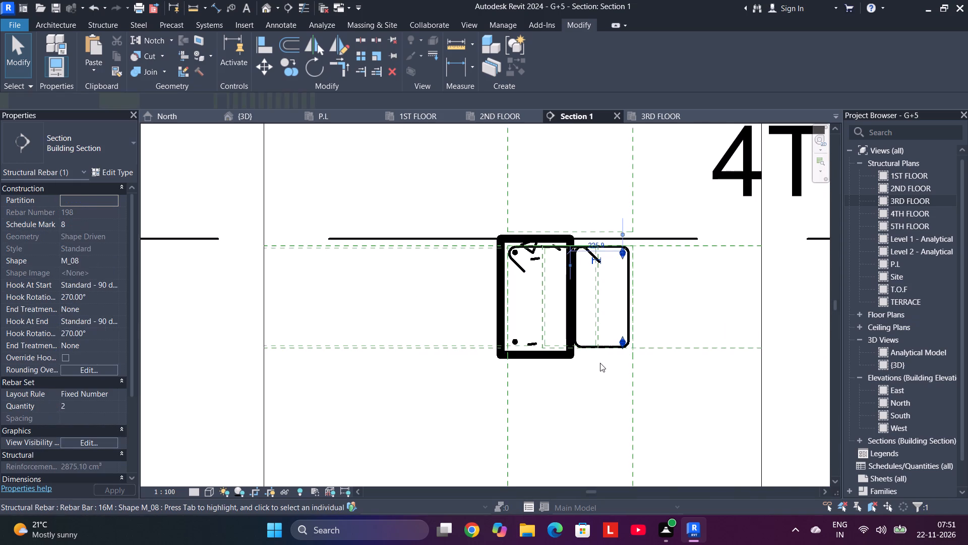
click(599, 364)
click(601, 349)
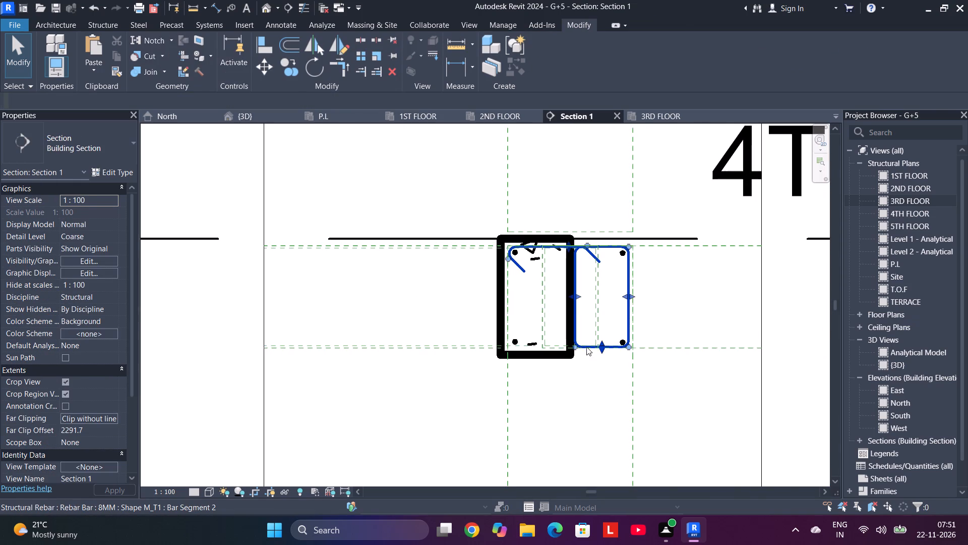
drag(576, 295, 509, 289)
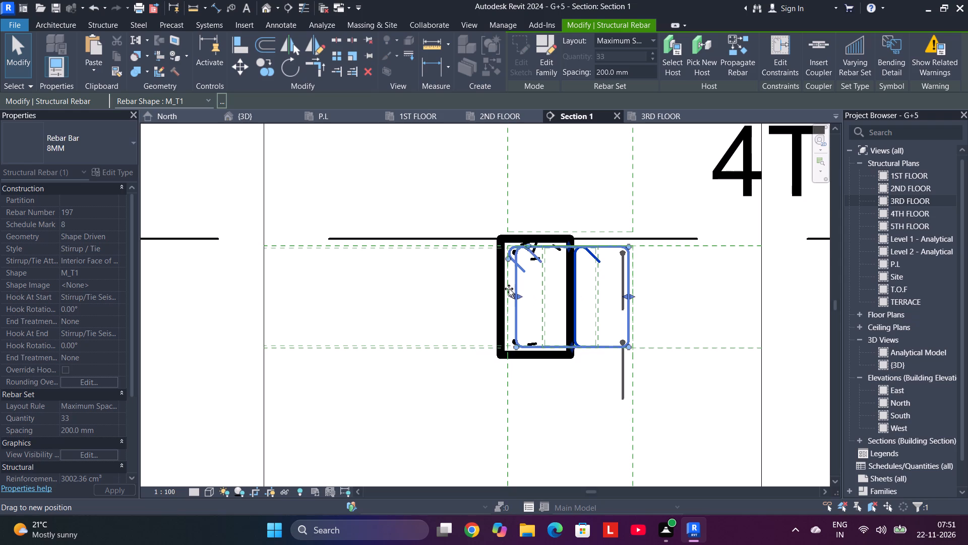
drag(509, 289, 508, 289)
drag(630, 297, 577, 296)
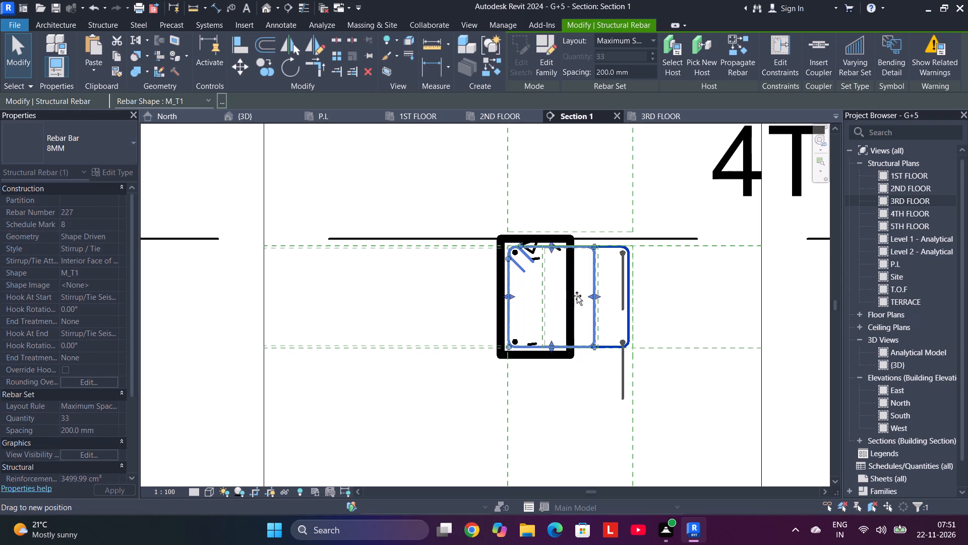
drag(577, 296, 561, 296)
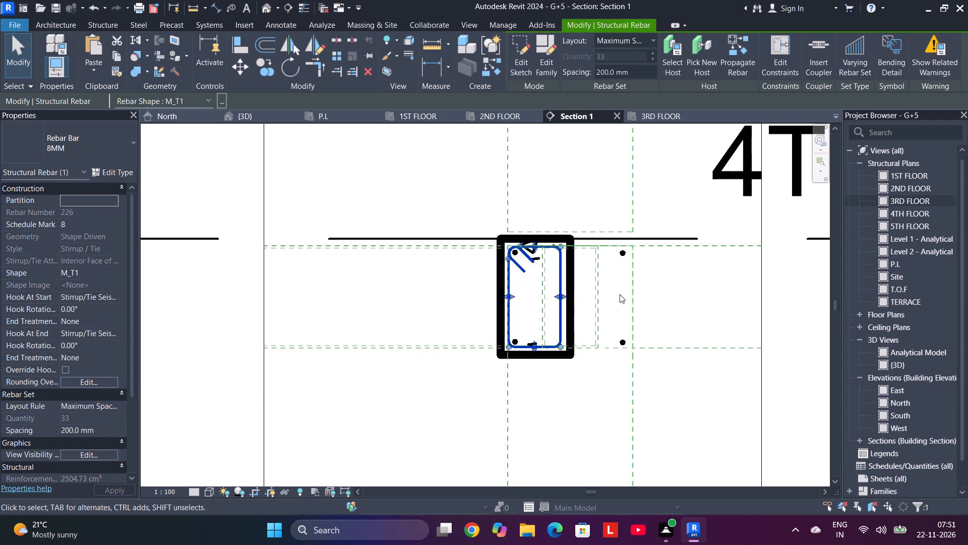
Nudge the displaced 16M shape M_08 bar set at 4TH FLOOR left until it sits inside the stirrup's right leg, and deselect it.
click(622, 343)
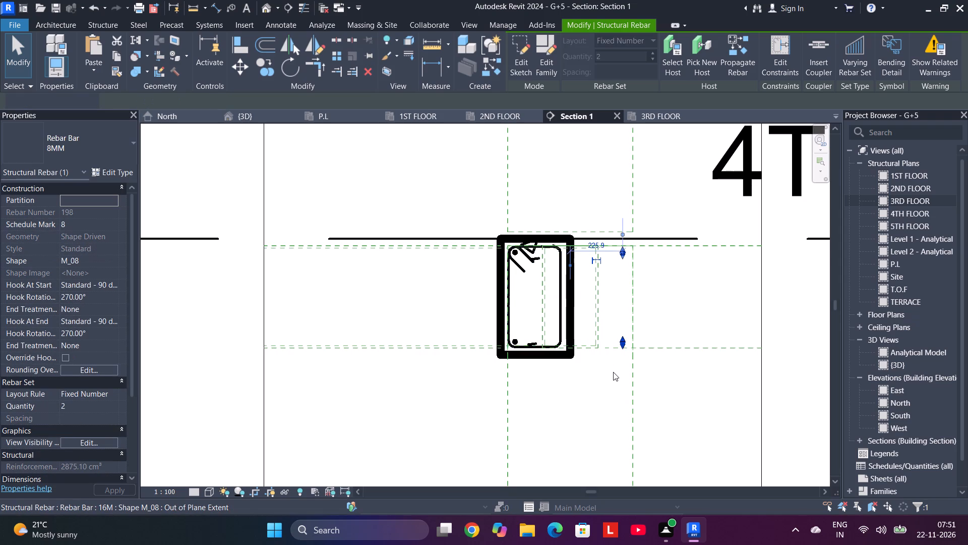
key(Left)
key(Left)
key(Left)
key(Left)
key(Left)
key(Left)
key(Left)
key(Left)
key(Left)
key(Left)
key(Left)
key(Left)
key(Left)
key(Left)
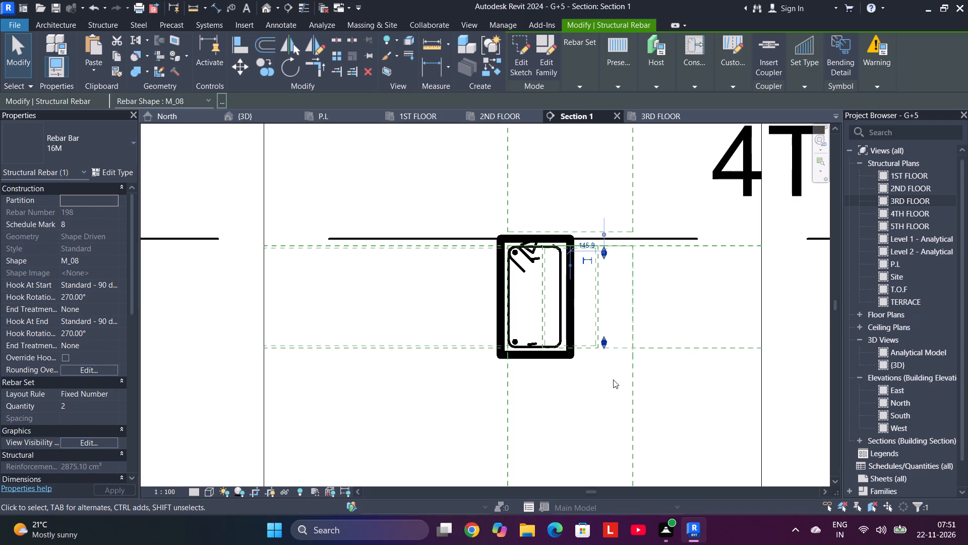
key(Left)
key(Left)
key(Left)
key(Left)
key(Left)
key(Left)
key(Left)
key(Left)
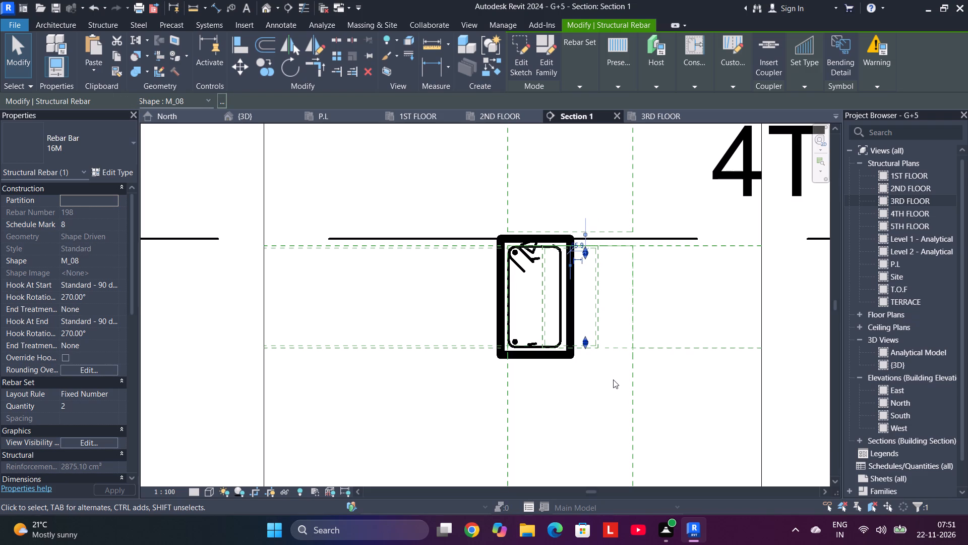
key(Left)
key(Left)
key(Left)
key(Left)
key(Left)
key(Left)
key(Left)
key(Left)
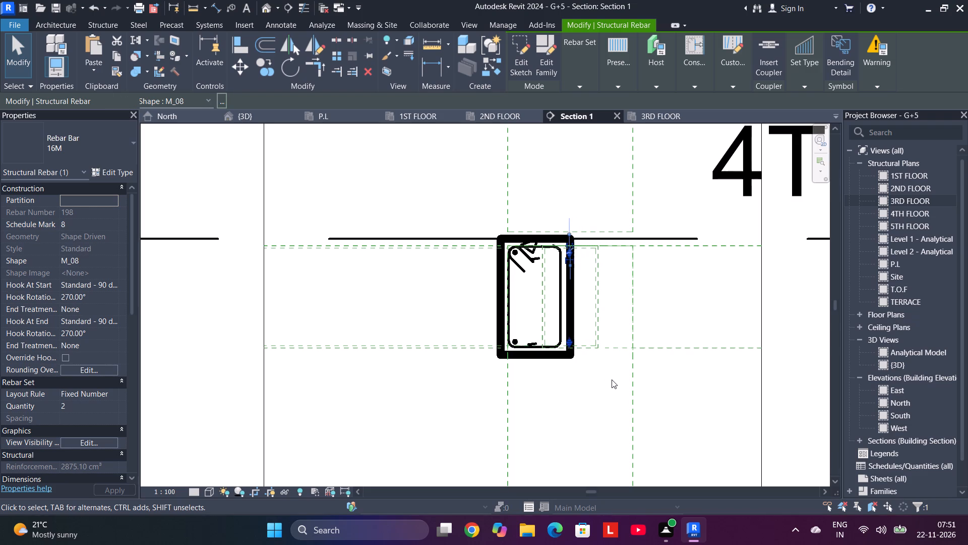
key(Left)
key(Left)
key(Left)
key(Left)
key(Left)
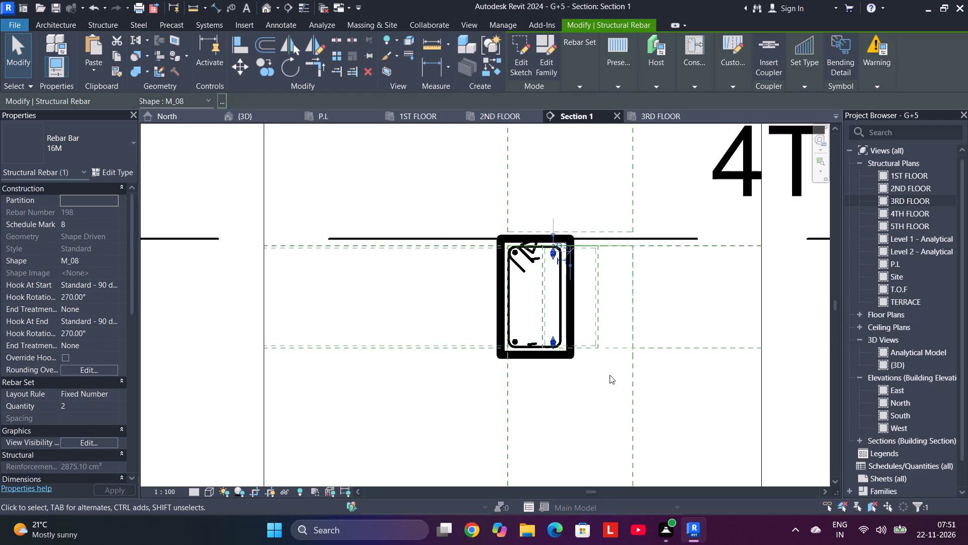
key(Right)
click(610, 375)
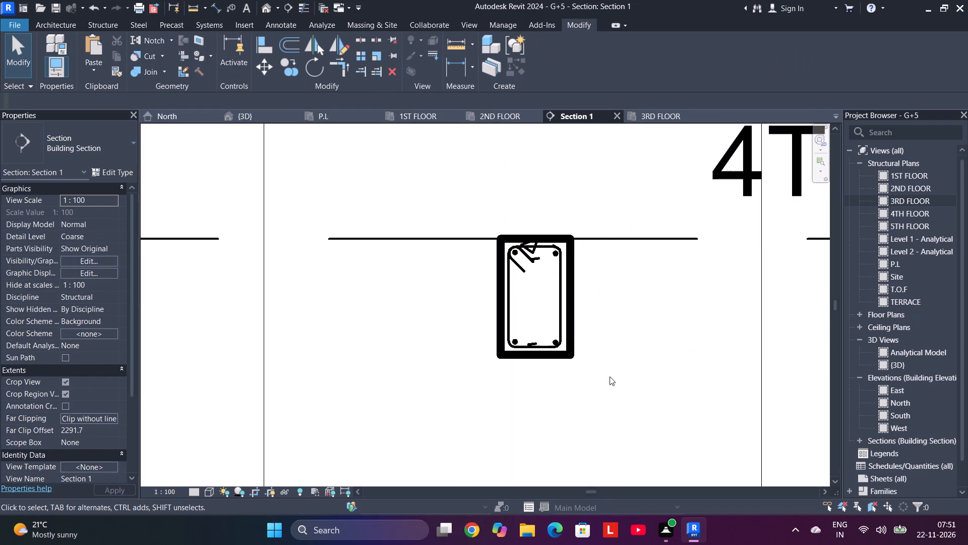
Nudge the displaced 8MM shape M_T1 stirrup set at 5TH FLOOR left until its closed loop fits inside the host beam.
scroll(608, 371, down, 6)
middle_drag(607, 364, 607, 377)
scroll(598, 372, up, 6)
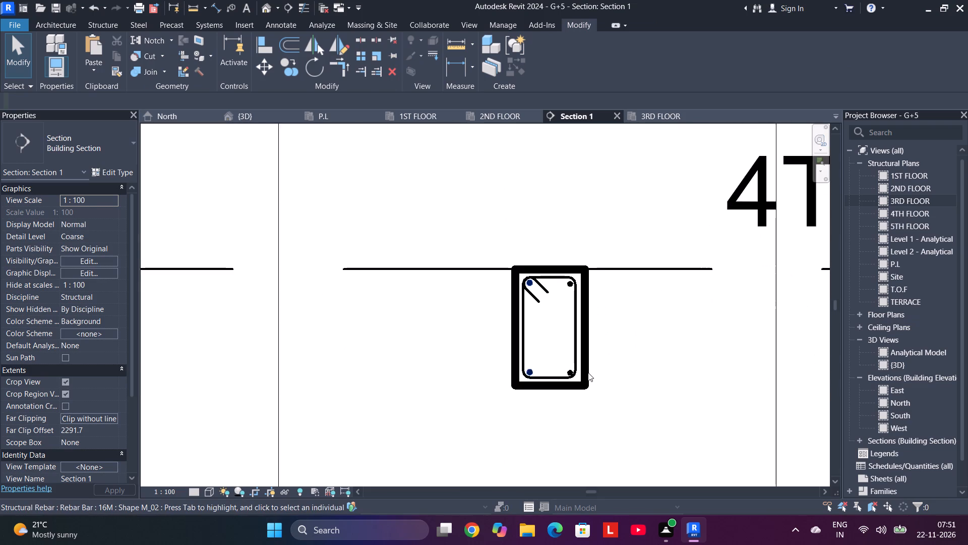
scroll(586, 372, up, 4)
scroll(583, 373, down, 16)
middle_drag(601, 287, 595, 418)
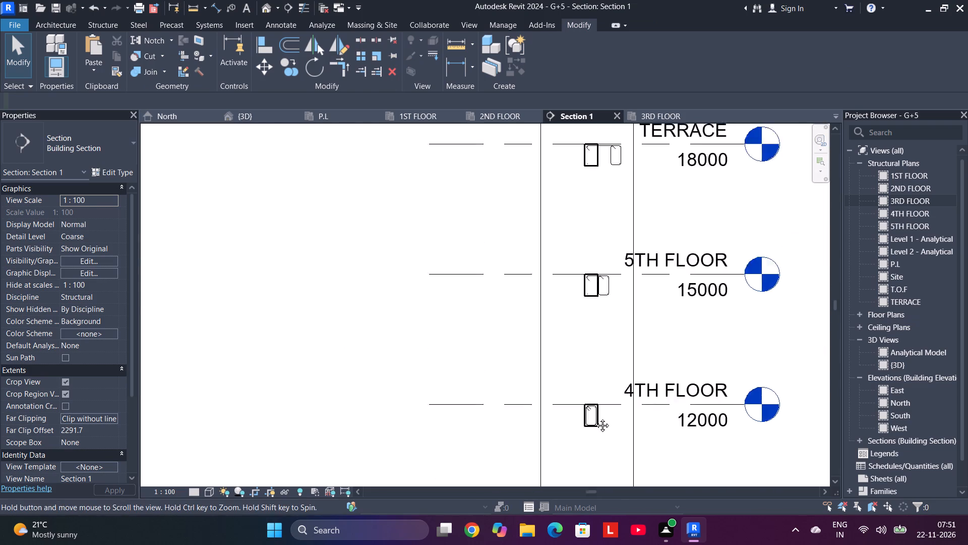
middle_drag(595, 418, 594, 421)
scroll(587, 335, up, 12)
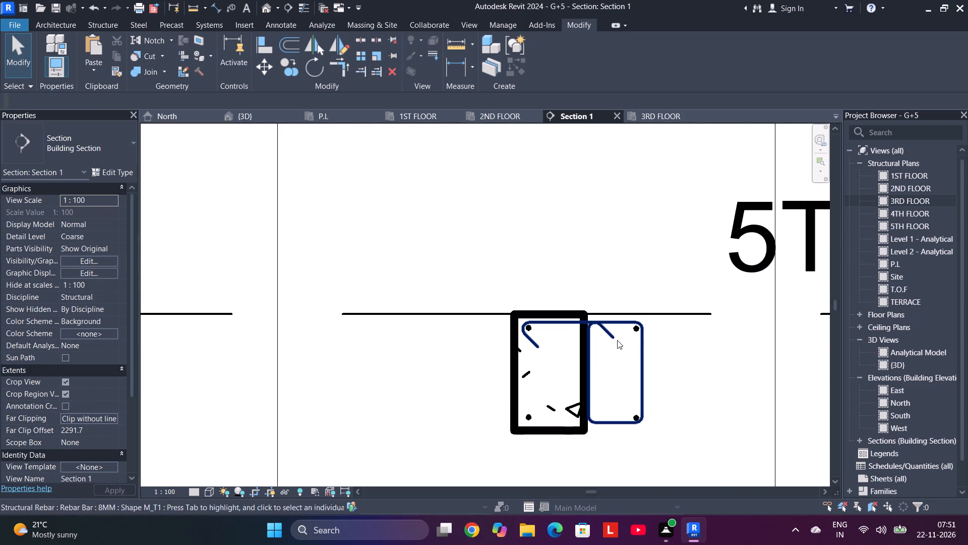
click(591, 353)
key(Left)
key(Left)
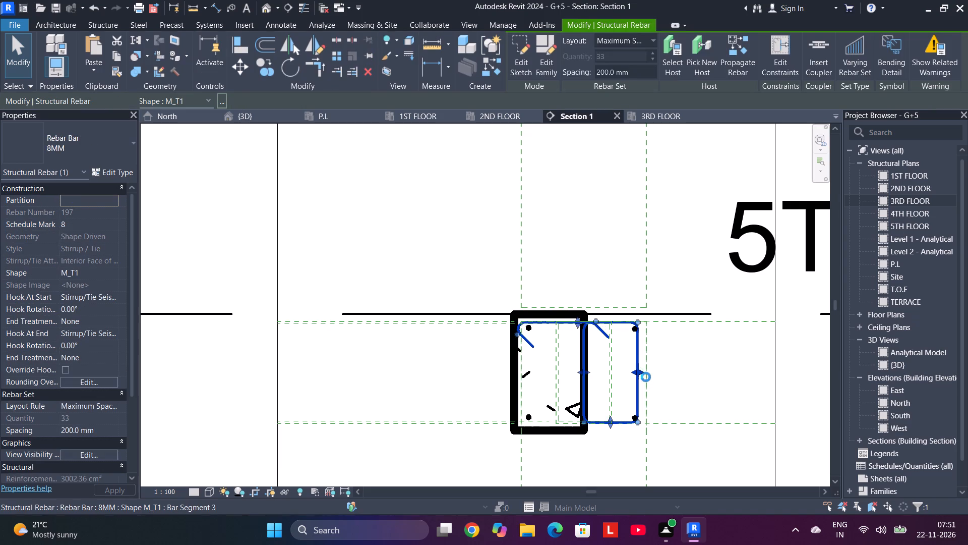
key(Left)
key(Left)
key(Left)
key(Left)
key(Left)
key(Left)
key(Left)
key(Left)
key(Left)
key(Left)
key(Left)
key(Left)
key(Left)
key(Left)
key(Left)
key(Left)
key(Left)
key(Left)
key(Left)
key(Left)
key(Left)
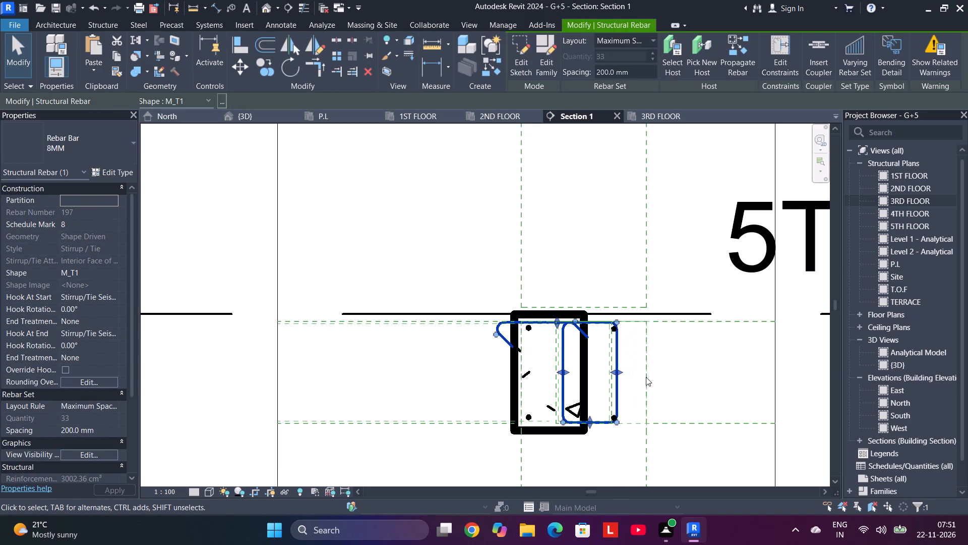
key(Left)
key(Left)
key(Left)
key(Left)
key(Left)
key(Left)
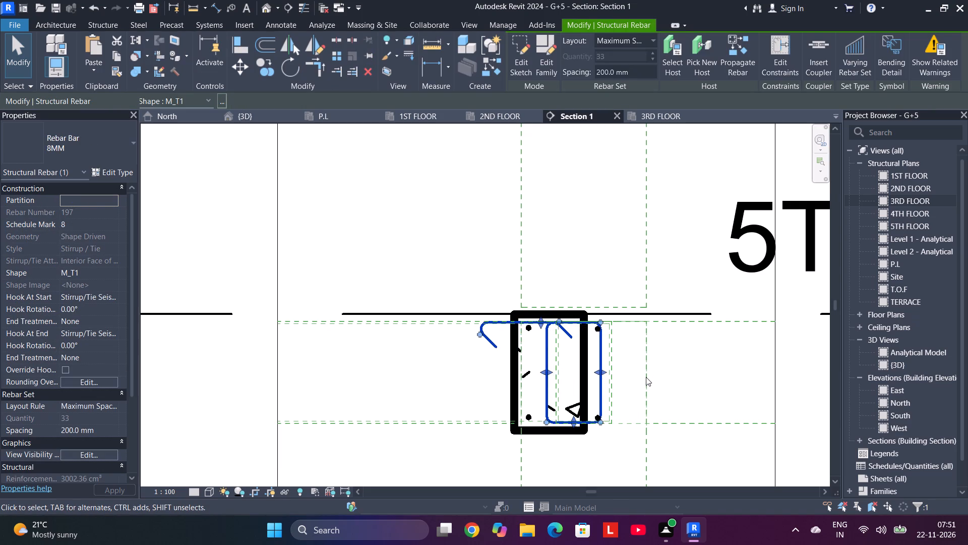
key(Left)
key(Left)
key(Left)
key(Left)
key(Left)
key(Left)
key(Left)
key(Left)
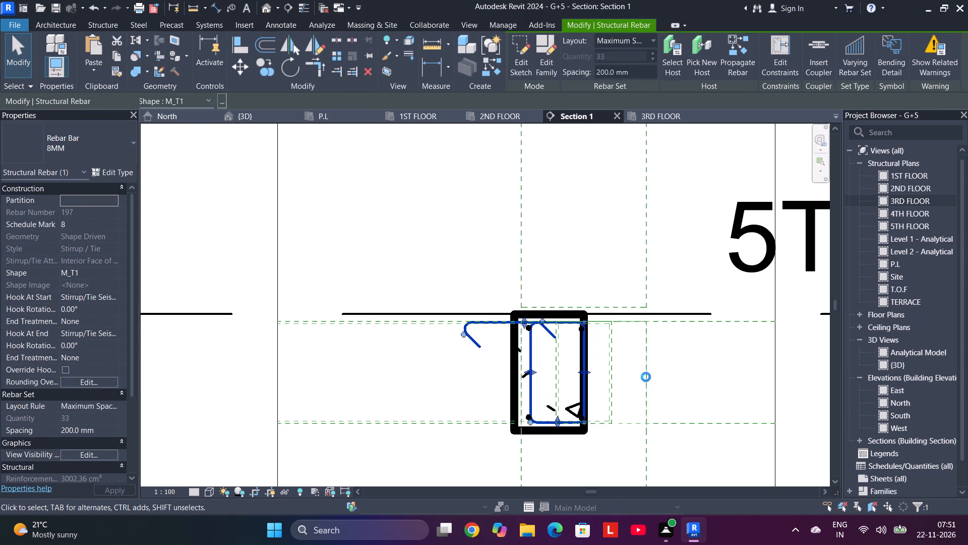
key(Left)
key(Left)
key(Left)
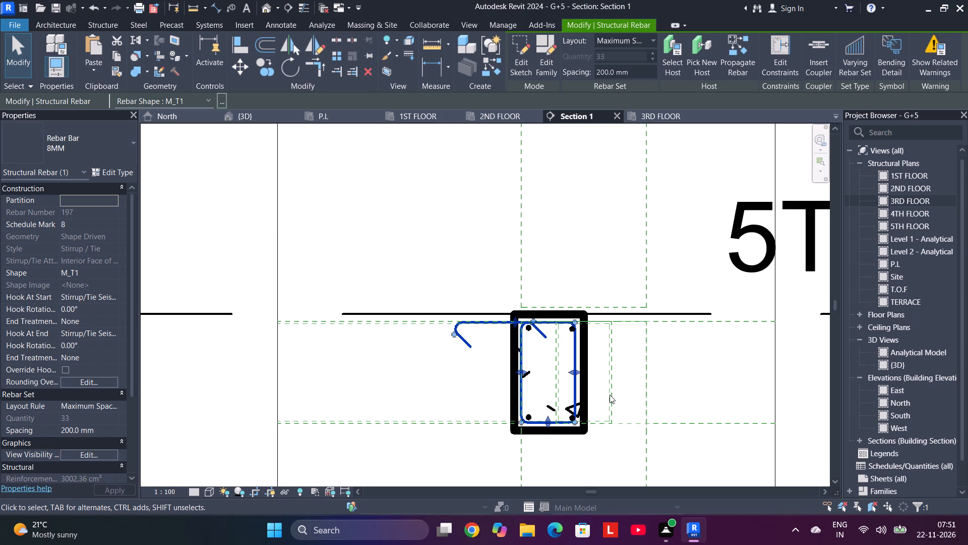
scroll(610, 395, up, 3)
key(Right)
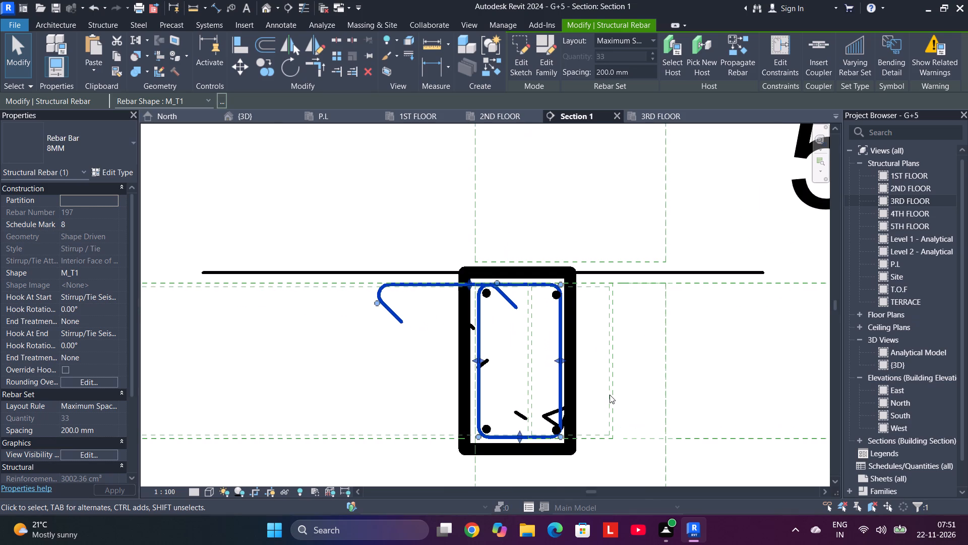
scroll(610, 395, up, 3)
key(Left)
scroll(609, 394, down, 5)
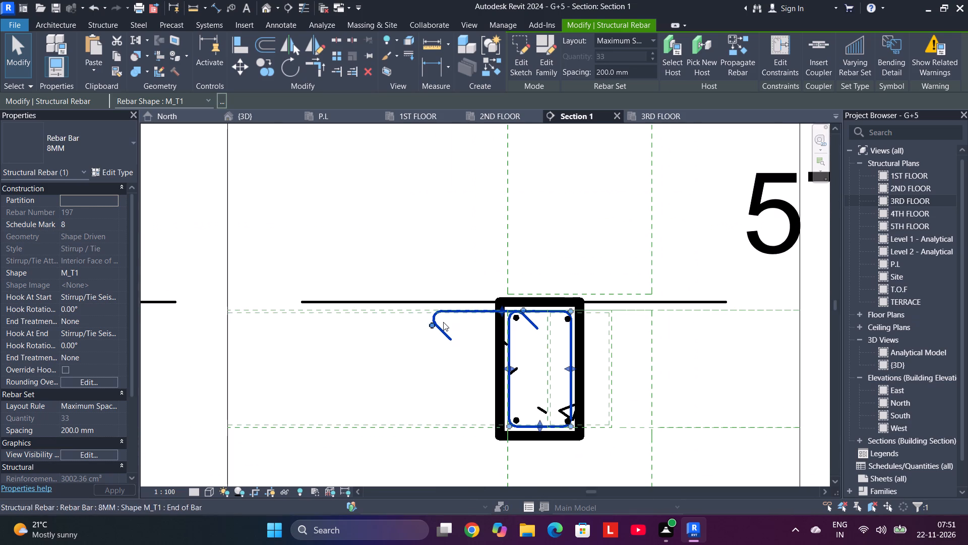
Pull the 5TH FLOOR stirrup's overhanging hooked end back to the loop's upper-left corner and clear the selection.
drag(430, 324, 511, 325)
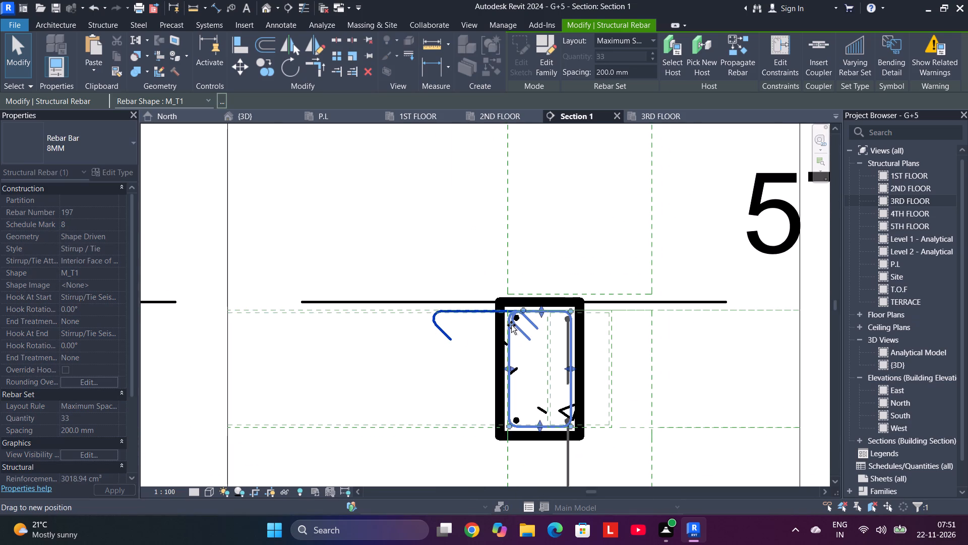
drag(511, 325, 509, 325)
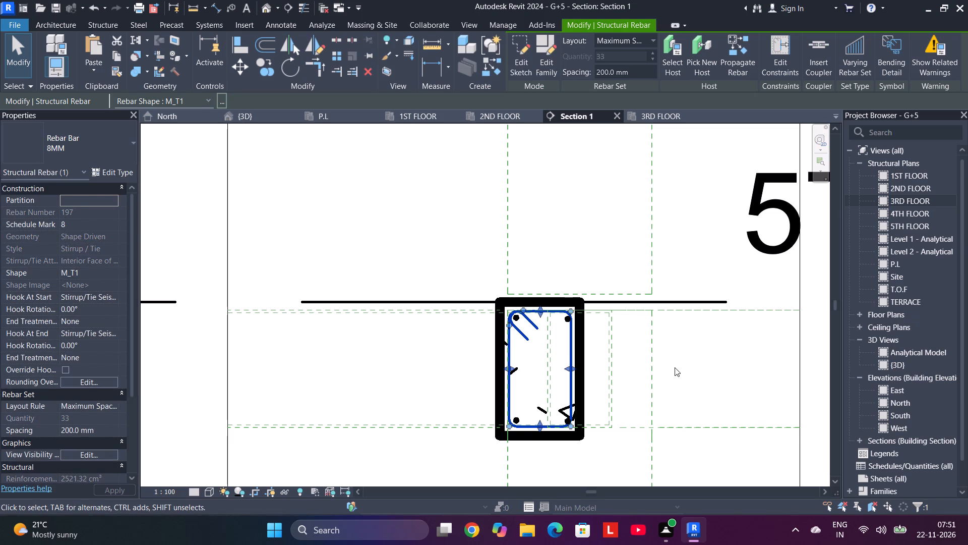
click(675, 367)
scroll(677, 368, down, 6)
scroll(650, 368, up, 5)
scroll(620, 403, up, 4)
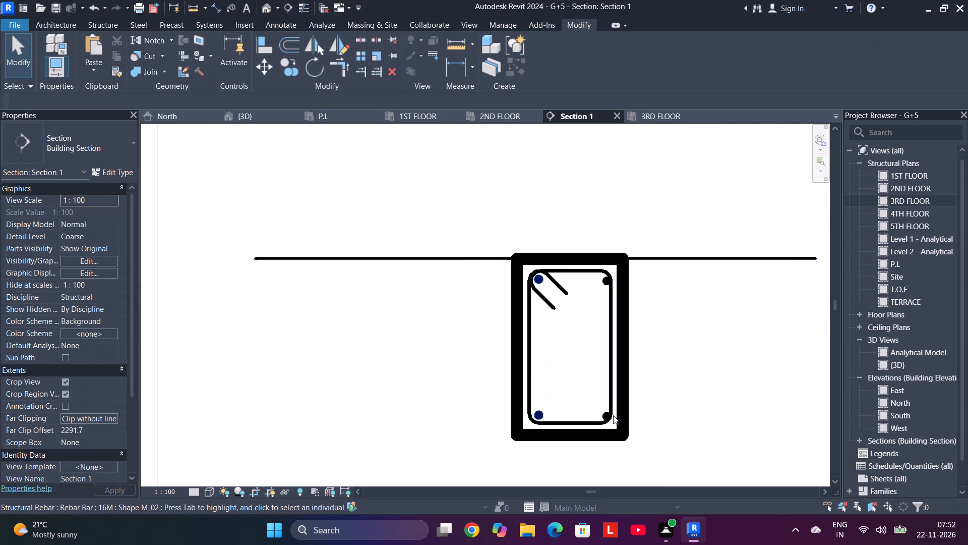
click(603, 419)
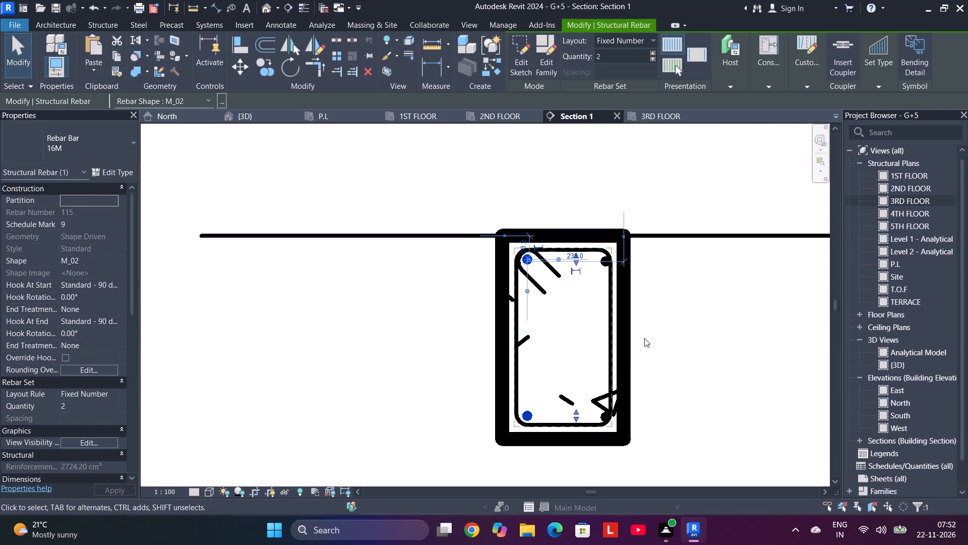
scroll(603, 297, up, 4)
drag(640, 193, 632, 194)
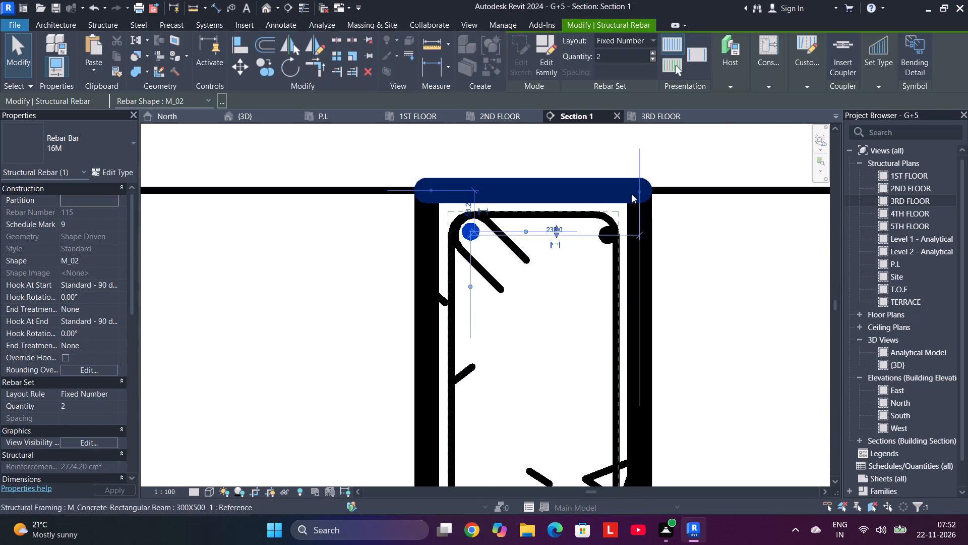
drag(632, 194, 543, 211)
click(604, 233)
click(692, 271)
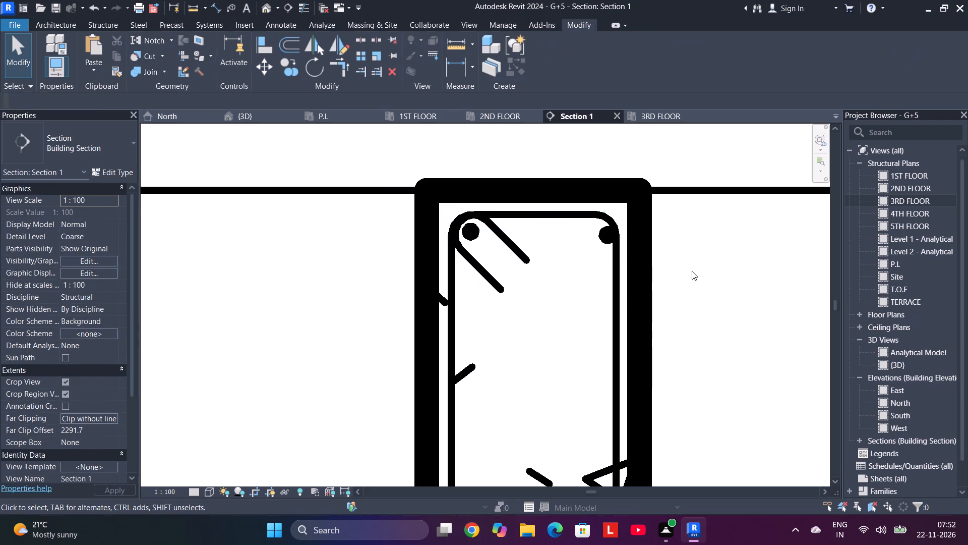
Nudge the 16M shape M_08 bar set in the 5TH FLOOR beam slightly left, off the stirrup's right leg.
click(602, 239)
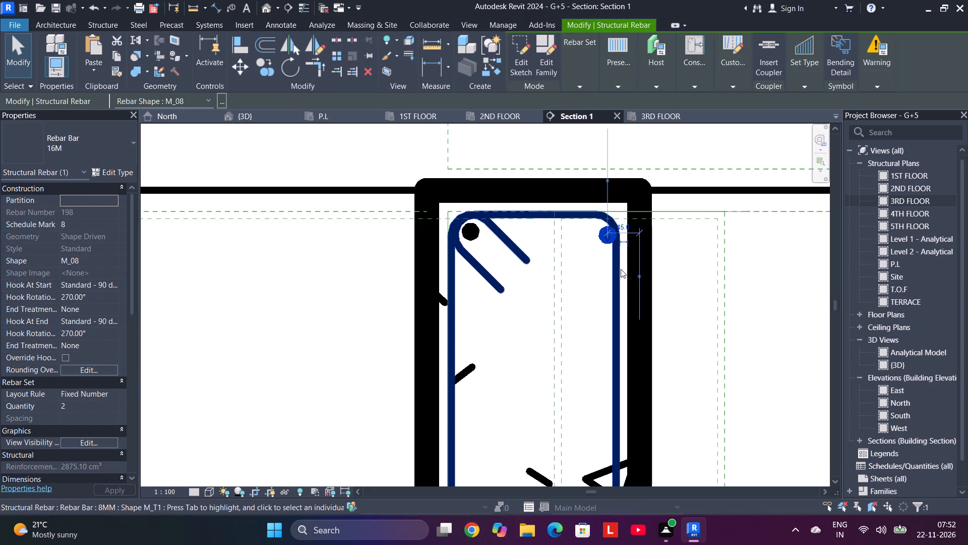
key(Left)
scroll(662, 312, down, 2)
key(Left)
Select the displaced 8MM shape M_T1 stirrup set beside the beam at the TERRACE level.
middle_drag(667, 316, 647, 222)
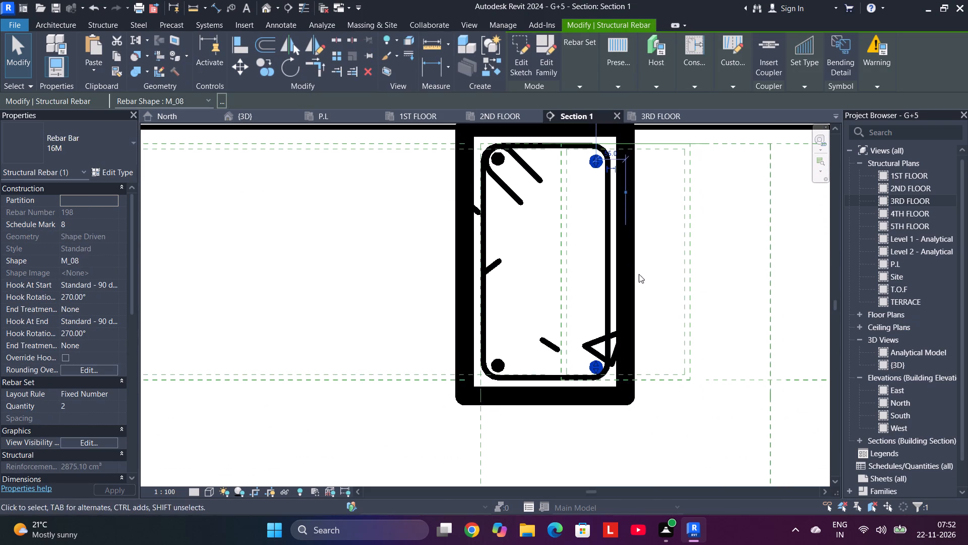
middle_drag(654, 260, 647, 404)
scroll(647, 348, down, 10)
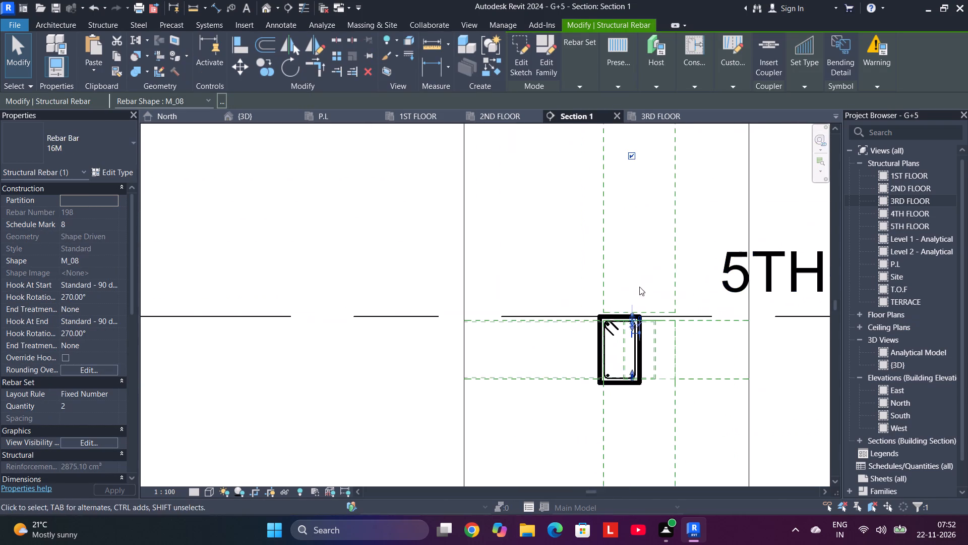
middle_drag(633, 261, 599, 544)
middle_drag(597, 287, 576, 403)
scroll(580, 364, up, 2)
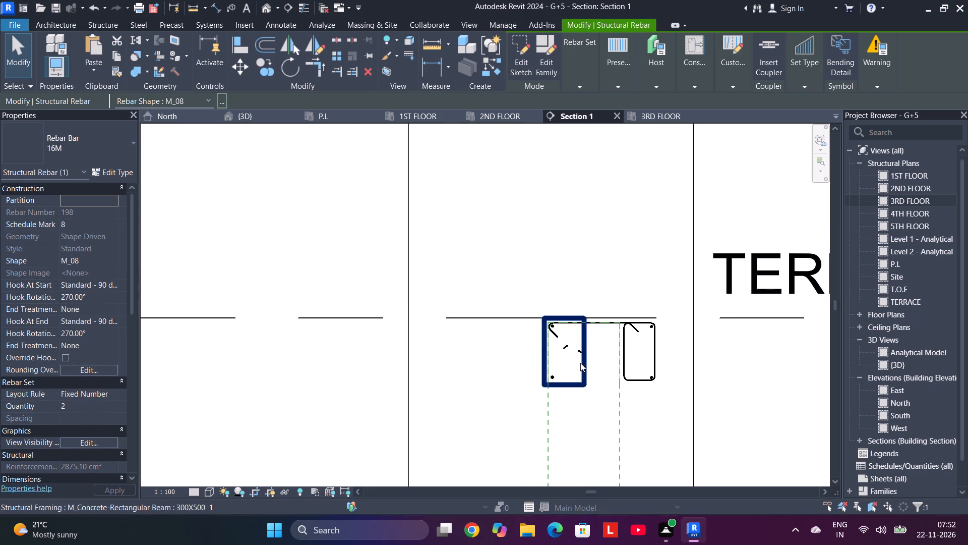
scroll(580, 363, up, 3)
click(553, 282)
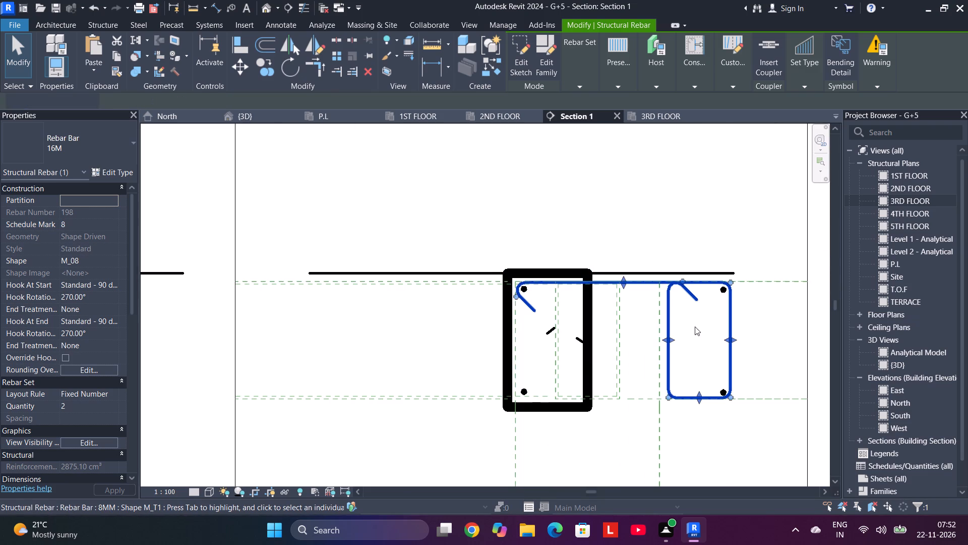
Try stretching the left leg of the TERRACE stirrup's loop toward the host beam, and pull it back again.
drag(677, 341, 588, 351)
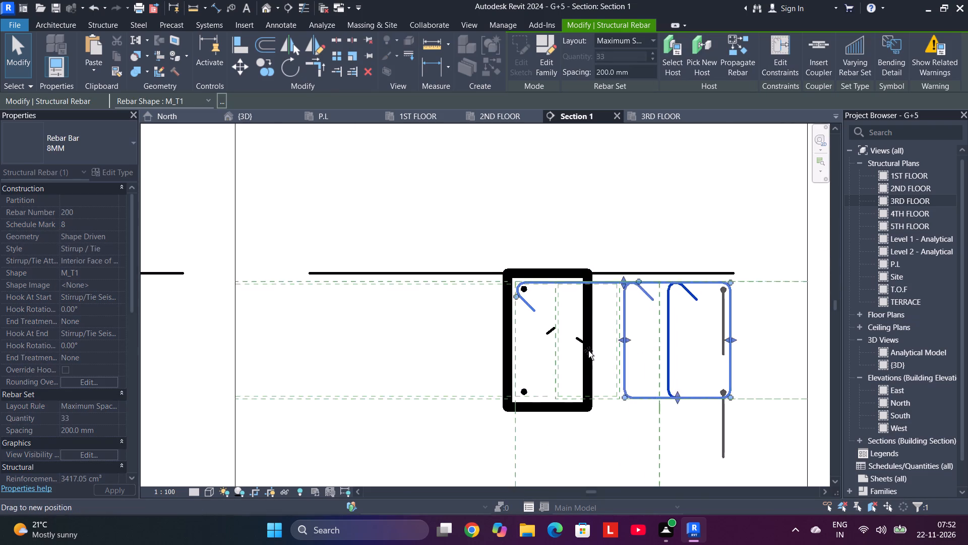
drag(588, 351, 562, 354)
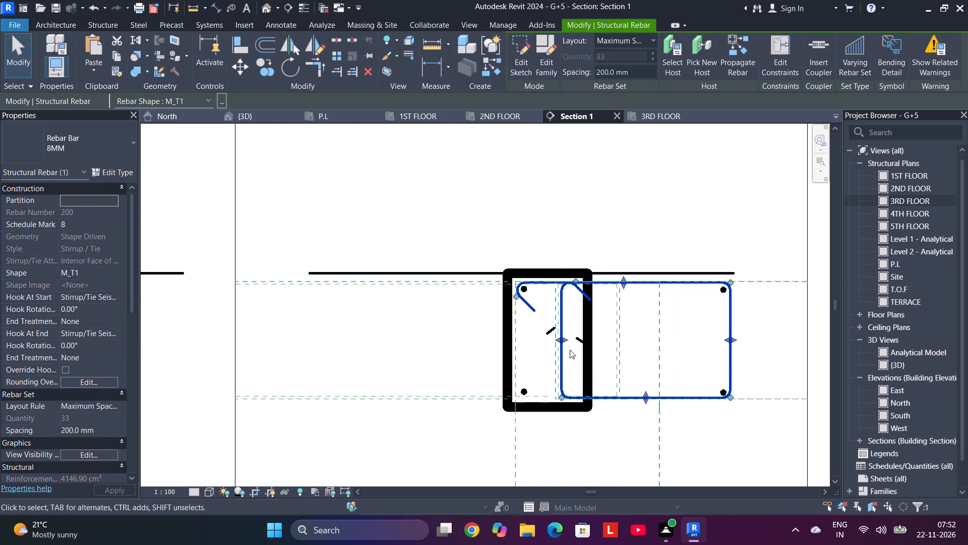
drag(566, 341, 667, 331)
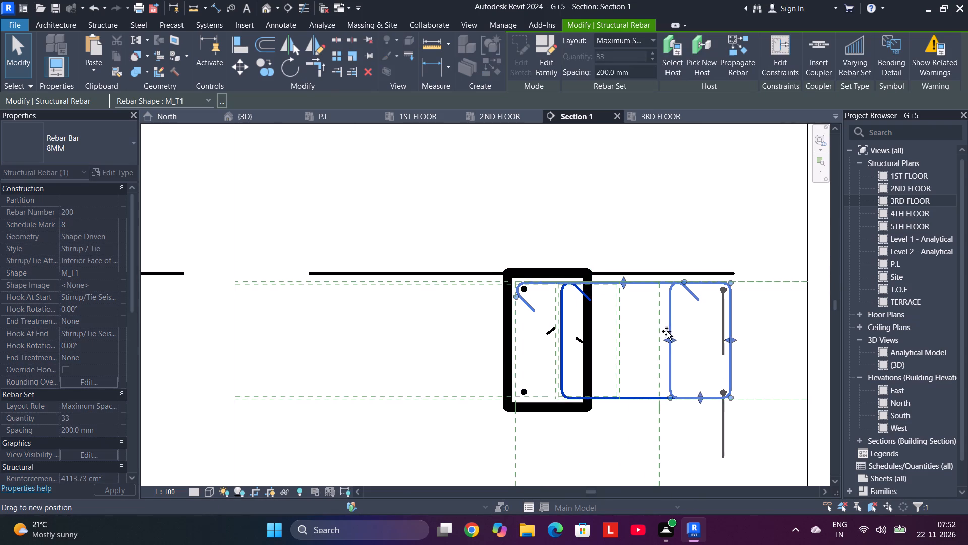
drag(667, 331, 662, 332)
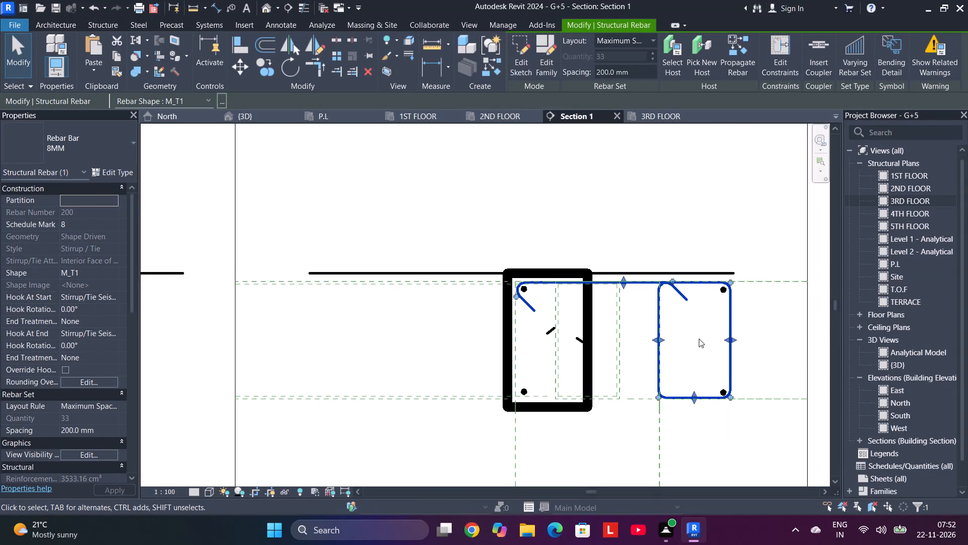
Nudge the 8MM shape M_T1 stirrup set at TERRACE left until its right leg sits just inside the host beam's right side.
key(Left)
key(Left)
key(Left)
key(Left)
key(Left)
key(Left)
key(Left)
key(Left)
key(Left)
key(Left)
key(Left)
key(Left)
key(Left)
key(Left)
key(Left)
key(Left)
key(Left)
key(Left)
key(Left)
key(Left)
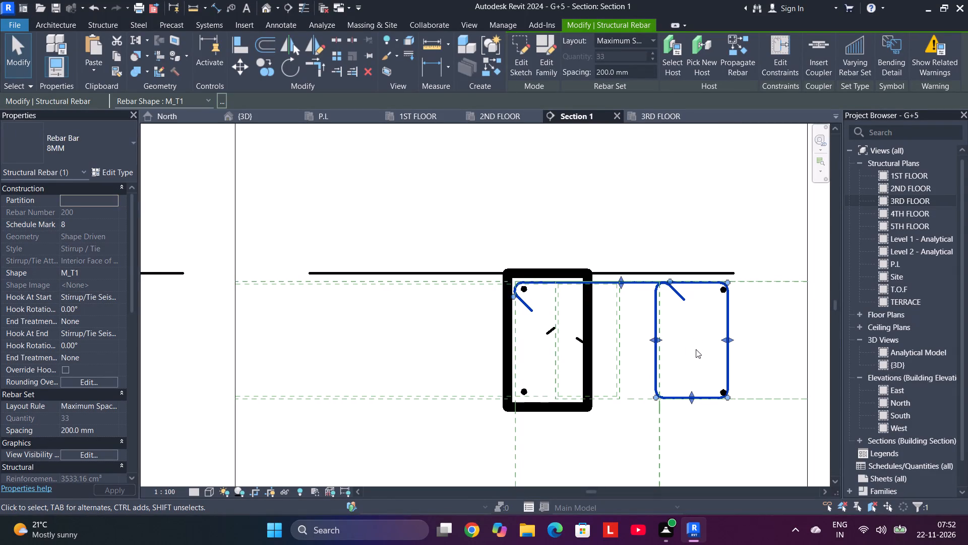
key(Left)
key(Left)
key(Left)
key(Left)
key(Left)
key(Left)
key(Left)
key(Left)
key(Left)
key(Left)
key(Left)
key(Left)
key(Left)
key(Left)
key(Left)
key(Left)
key(Left)
key(Left)
key(Left)
key(Left)
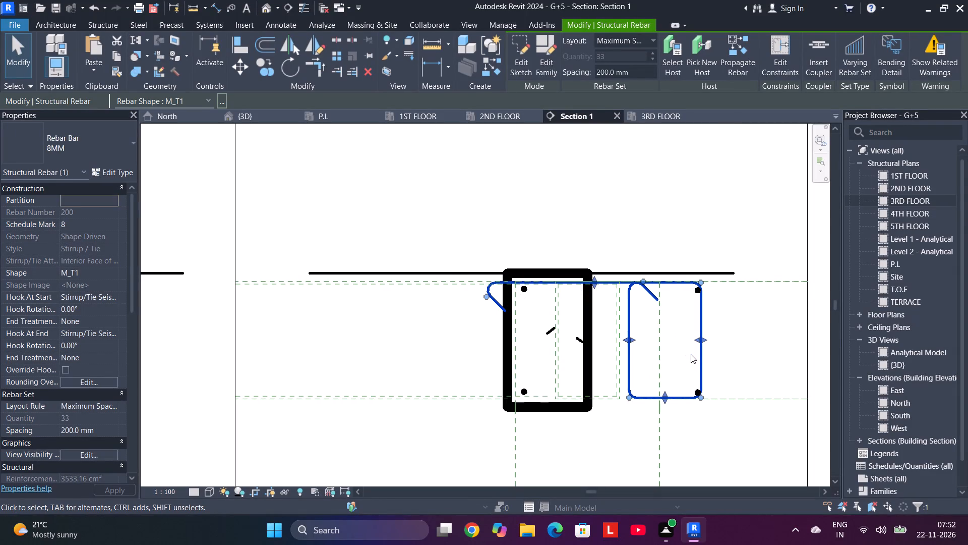
key(Left)
key(Left)
key(Left)
key(Left)
key(Left)
key(Left)
key(Left)
key(Left)
key(Left)
key(Left)
key(Left)
key(Left)
key(Left)
key(Left)
key(Left)
key(Left)
key(Left)
key(Left)
key(Left)
key(Left)
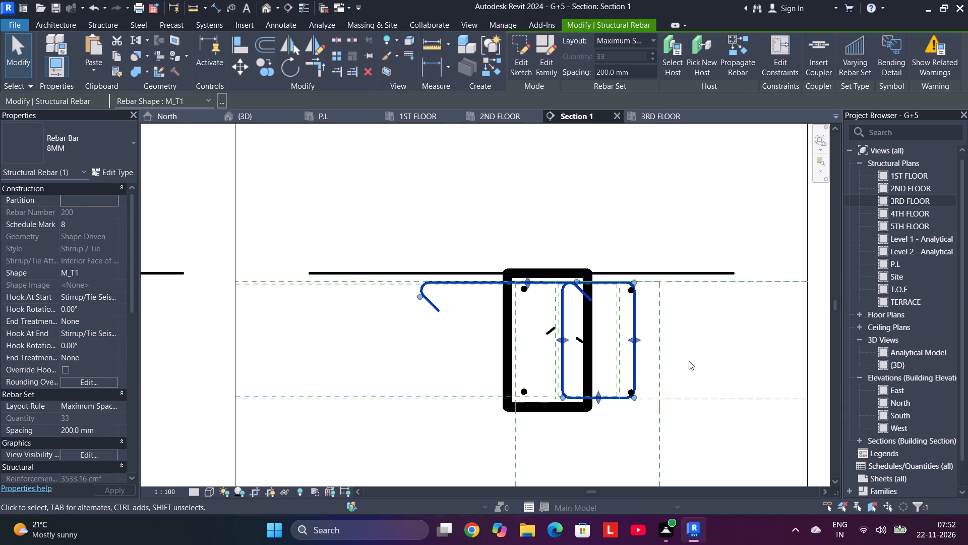
key(Left)
key(Left)
key(Left)
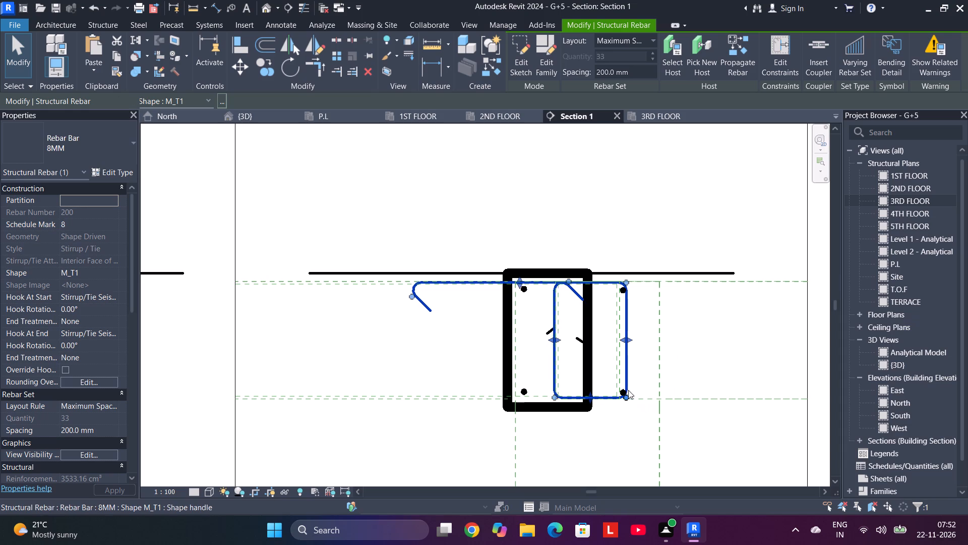
key(Left)
key(Left)
key(Left)
key(Left)
key(Left)
key(Left)
key(Left)
key(Left)
key(Left)
key(Left)
key(Left)
key(Left)
key(Left)
key(Left)
key(Left)
key(Left)
key(Left)
key(Left)
key(Left)
key(Left)
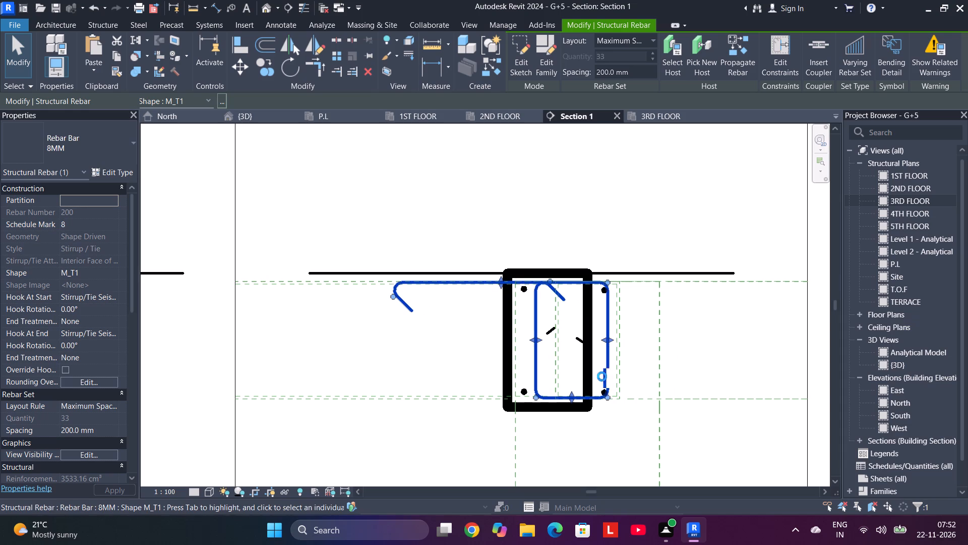
key(Left)
key(Left)
key(Left)
key(Left)
key(Left)
key(Left)
key(Left)
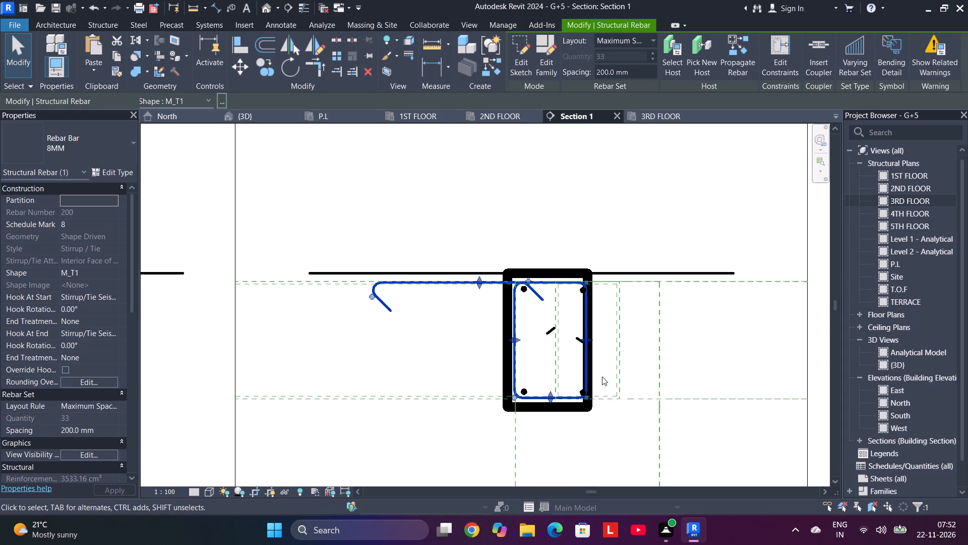
key(Left)
key(Left)
key(Left)
key(Left)
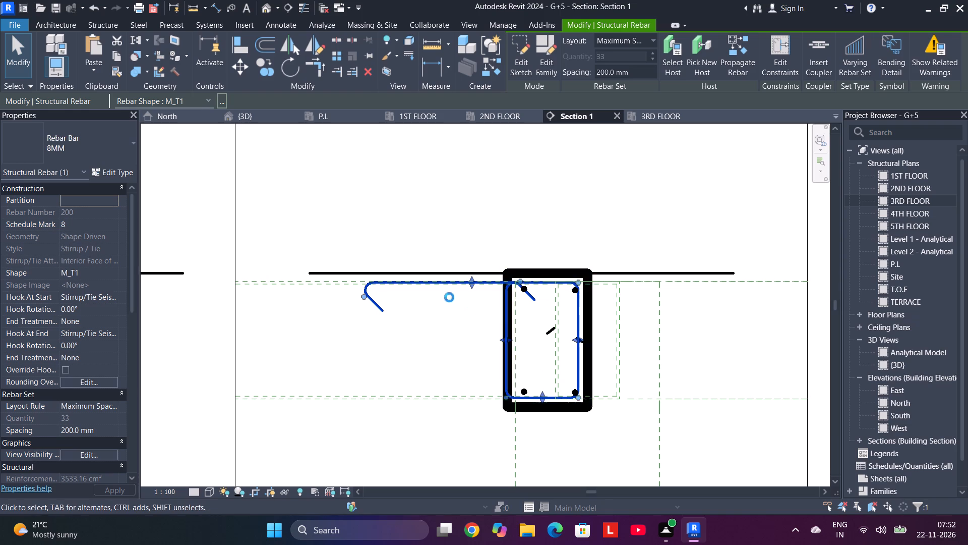
Pull the TERRACE stirrup's overhanging hooked end and left leg in to the beam's left cover line, and deselect the set.
scroll(440, 293, up, 3)
drag(322, 294, 534, 292)
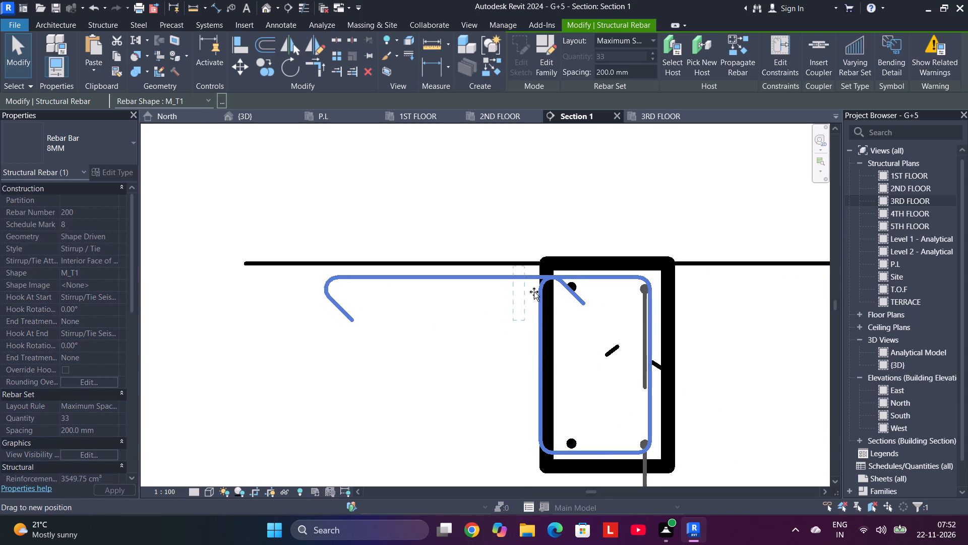
drag(534, 292, 560, 299)
click(539, 301)
drag(540, 364, 553, 361)
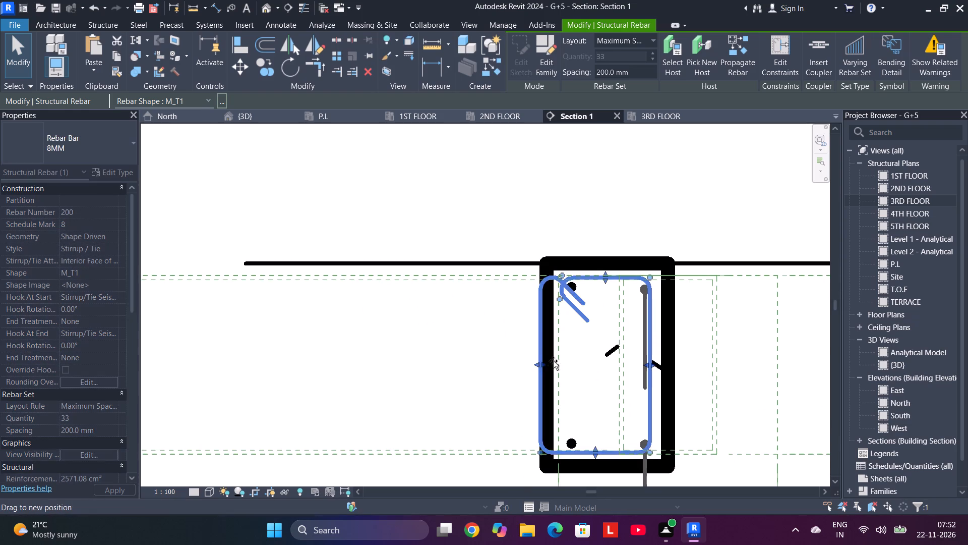
drag(553, 361, 558, 360)
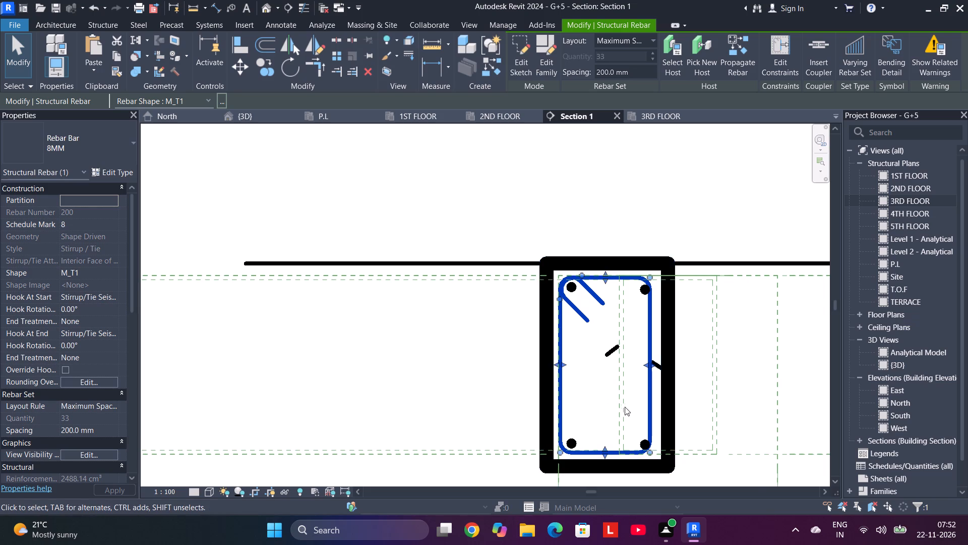
scroll(628, 409, down, 1)
scroll(633, 410, up, 5)
middle_drag(639, 430, 615, 327)
scroll(621, 344, down, 1)
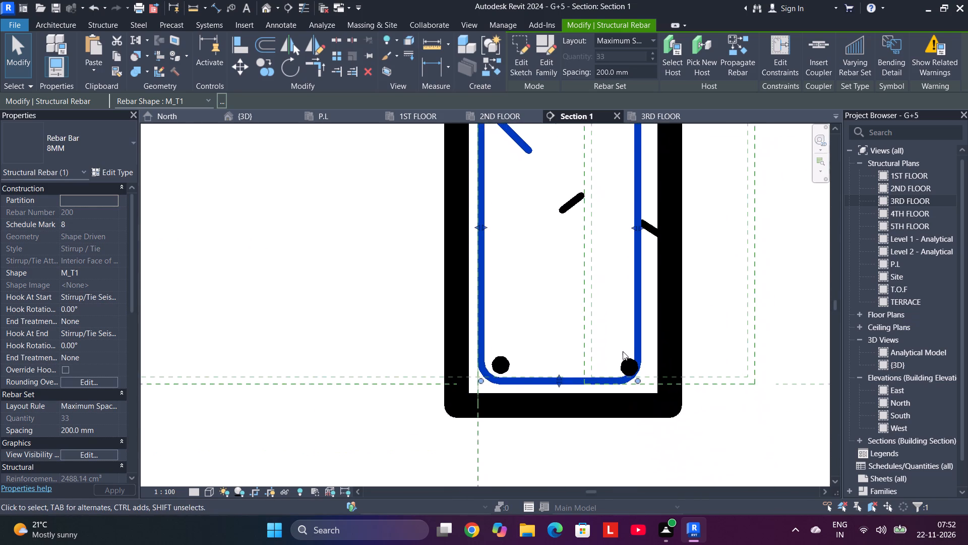
scroll(623, 351, down, 2)
click(667, 419)
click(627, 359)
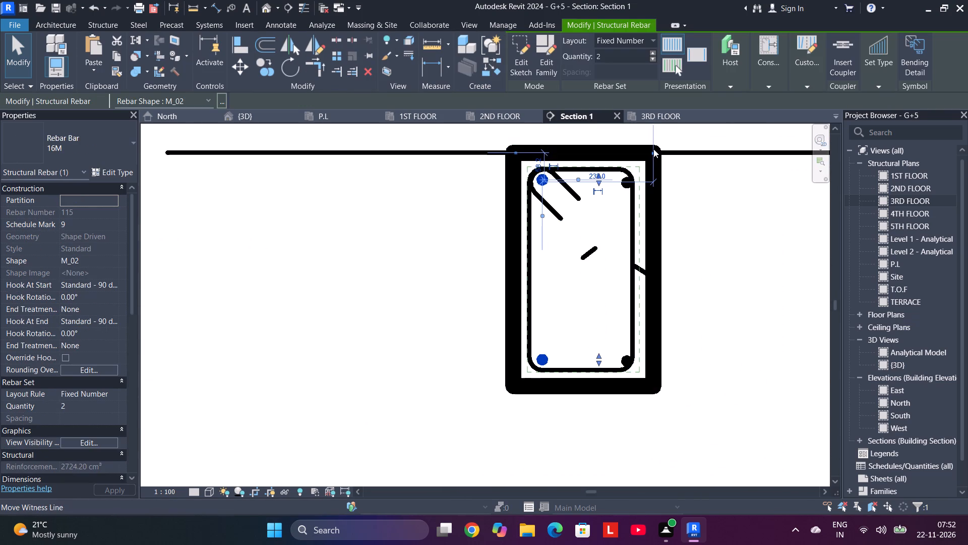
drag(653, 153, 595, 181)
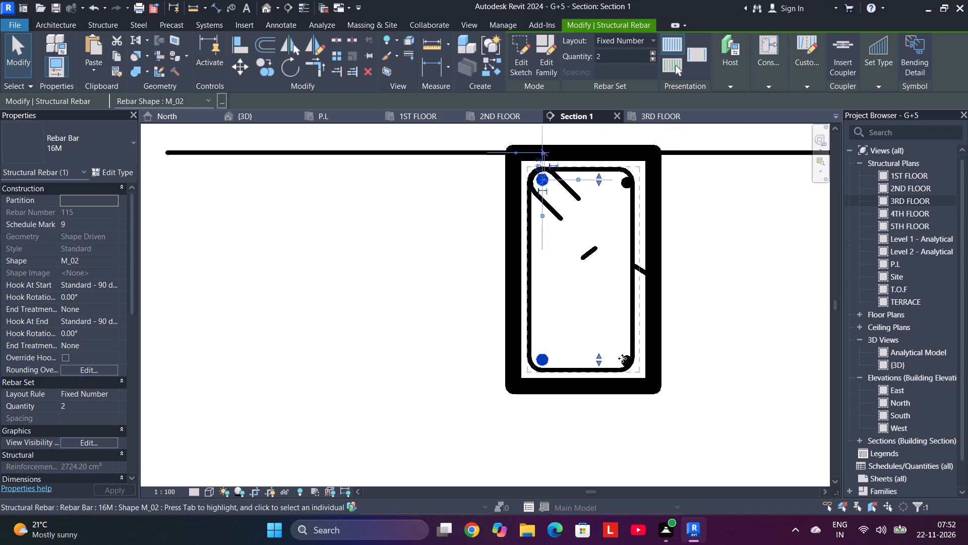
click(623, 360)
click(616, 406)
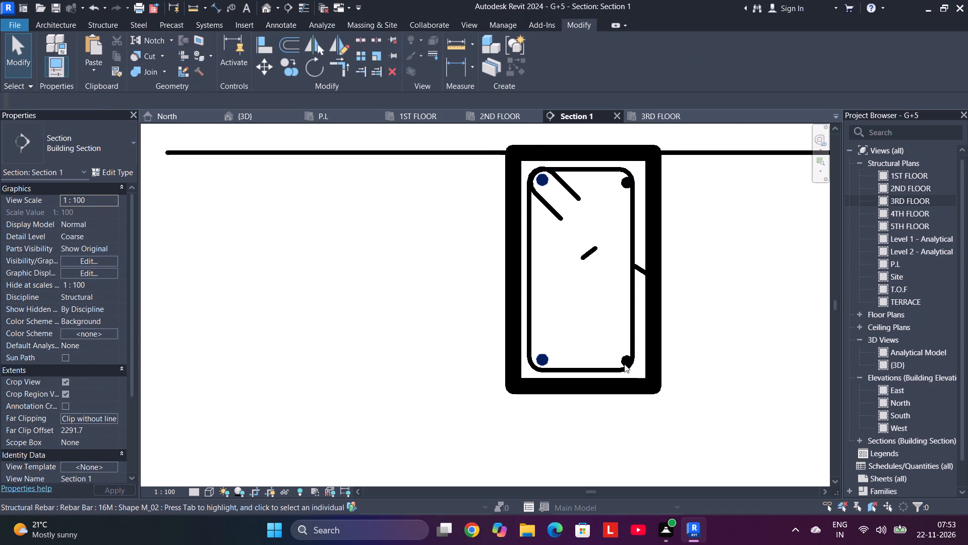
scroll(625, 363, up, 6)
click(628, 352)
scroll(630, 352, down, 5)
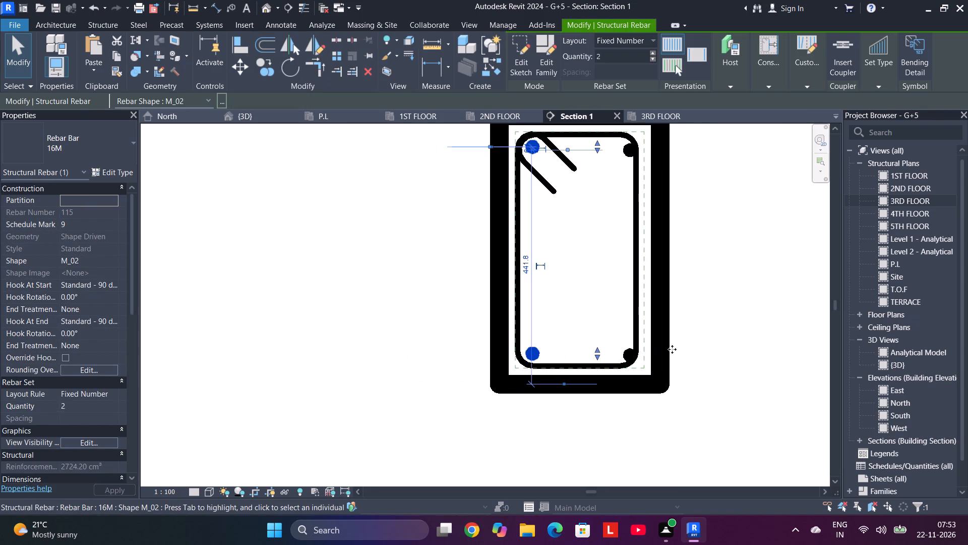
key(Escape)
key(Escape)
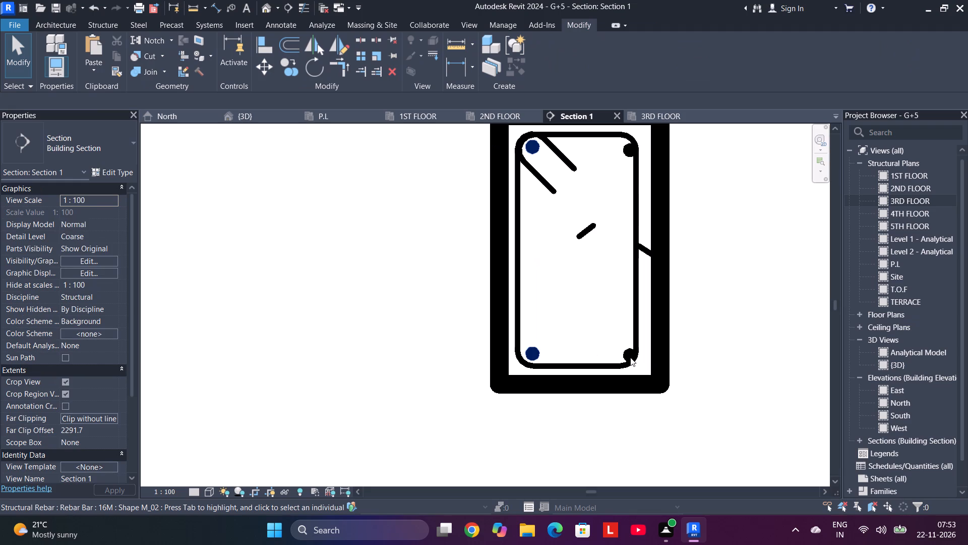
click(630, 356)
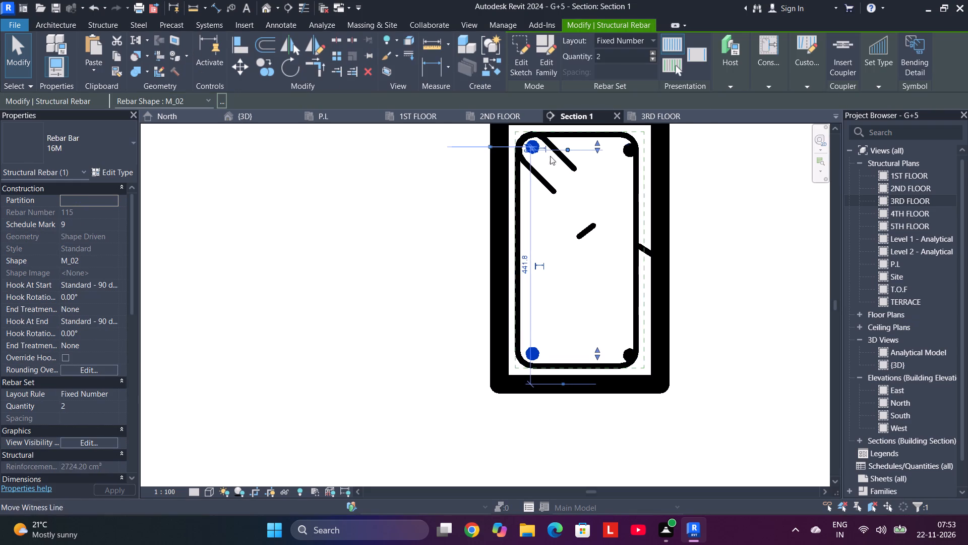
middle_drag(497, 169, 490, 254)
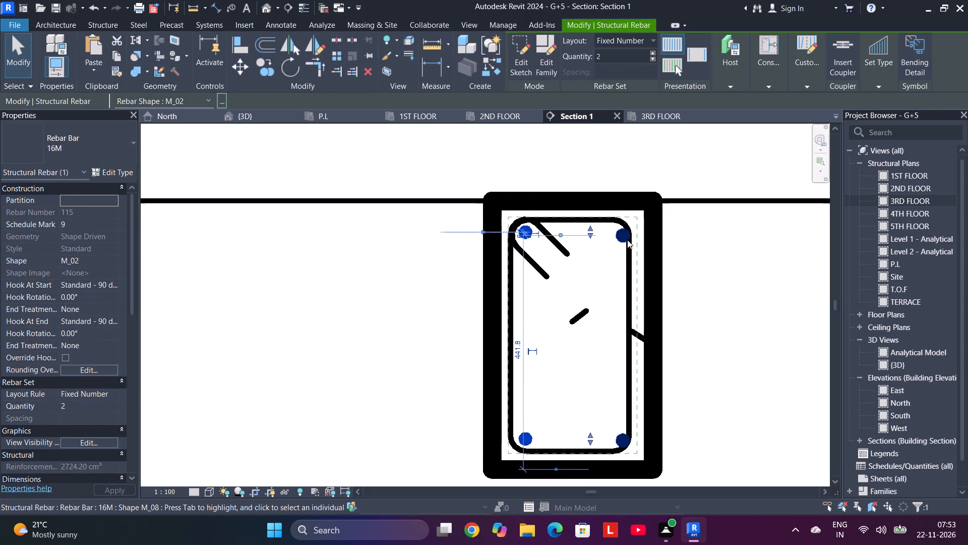
Nudge the 16M shape M_08 bar set in the TERRACE beam slightly left, off the stirrup's right leg, and deselect it.
click(626, 238)
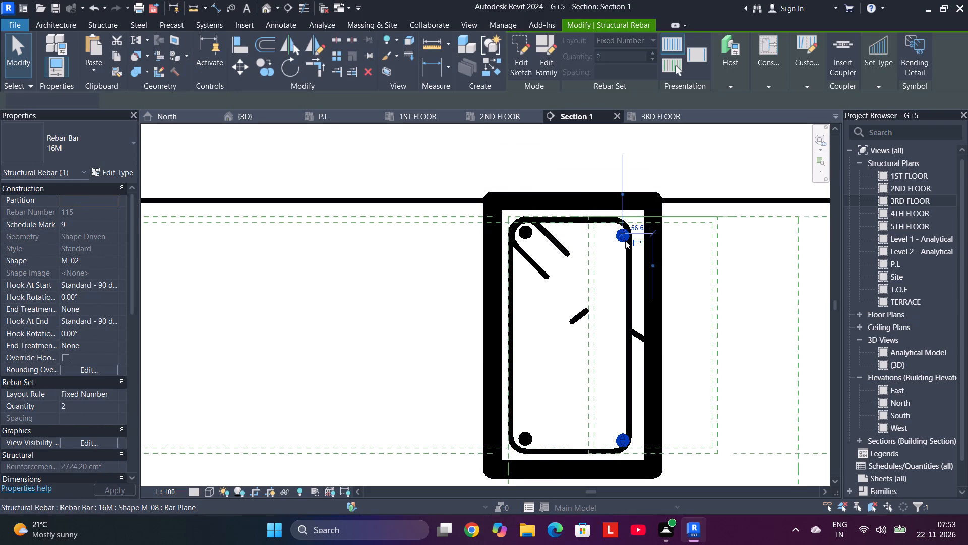
key(Left)
key(Left)
key(Left)
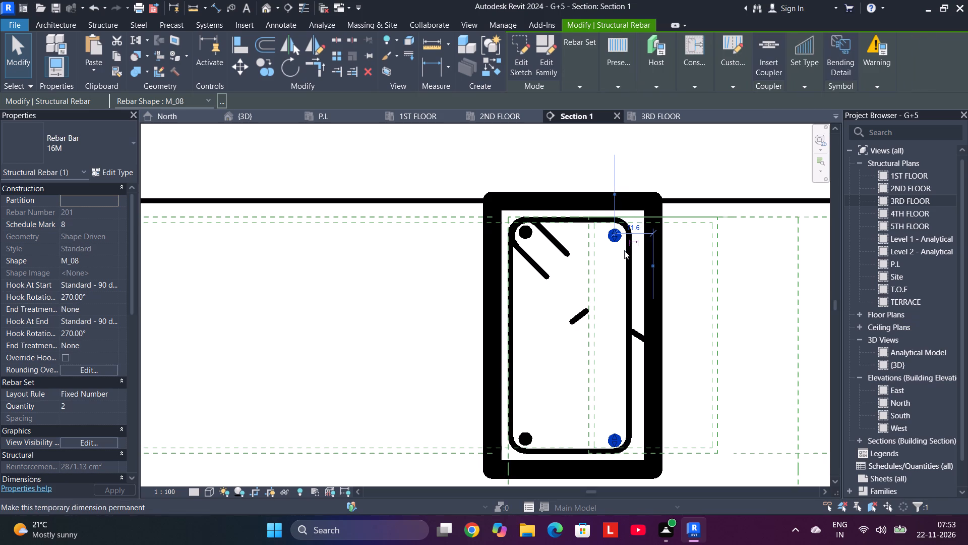
key(Escape)
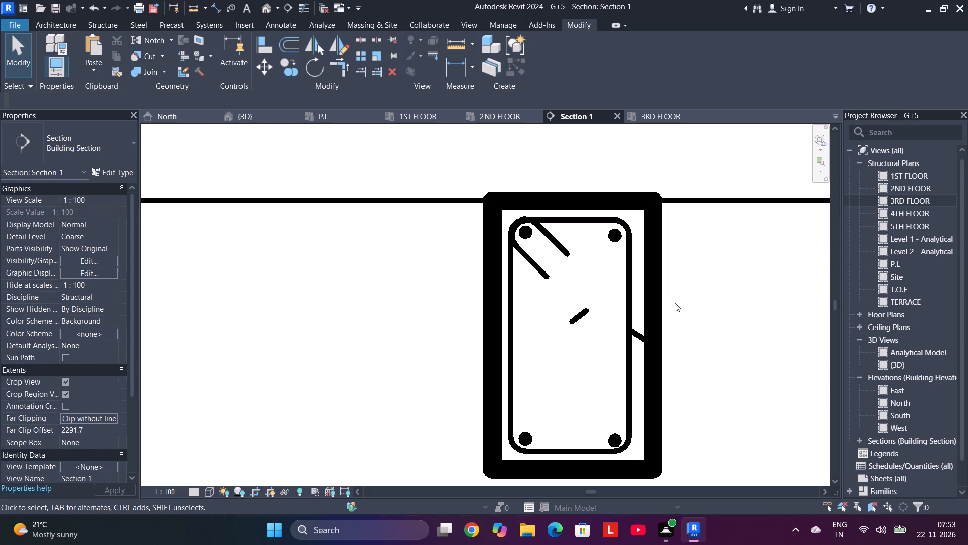
Look over the beam sections at the upper levels of Section 1, from TERRACE down to 4TH FLOOR.
scroll(722, 308, down, 16)
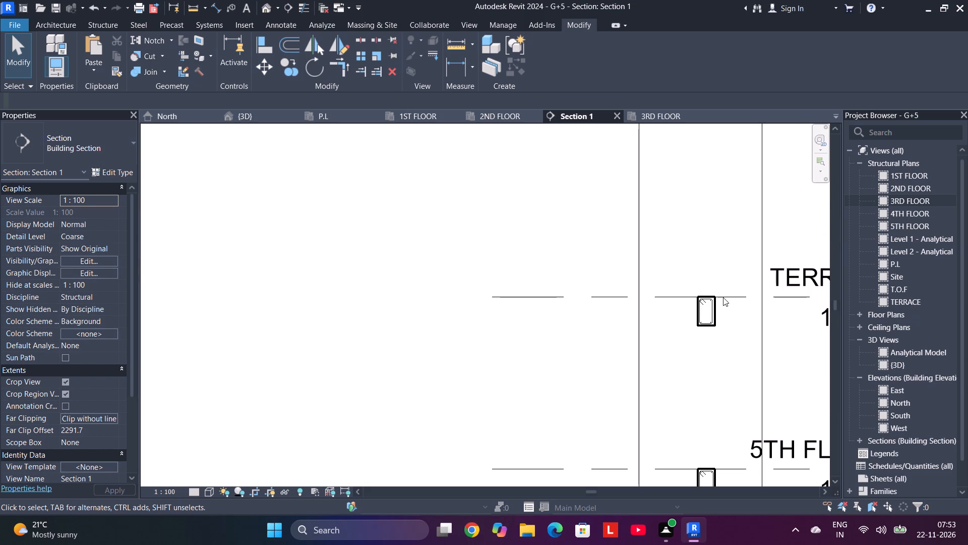
middle_drag(721, 287, 621, 447)
scroll(620, 413, up, 1)
middle_drag(619, 412, 614, 332)
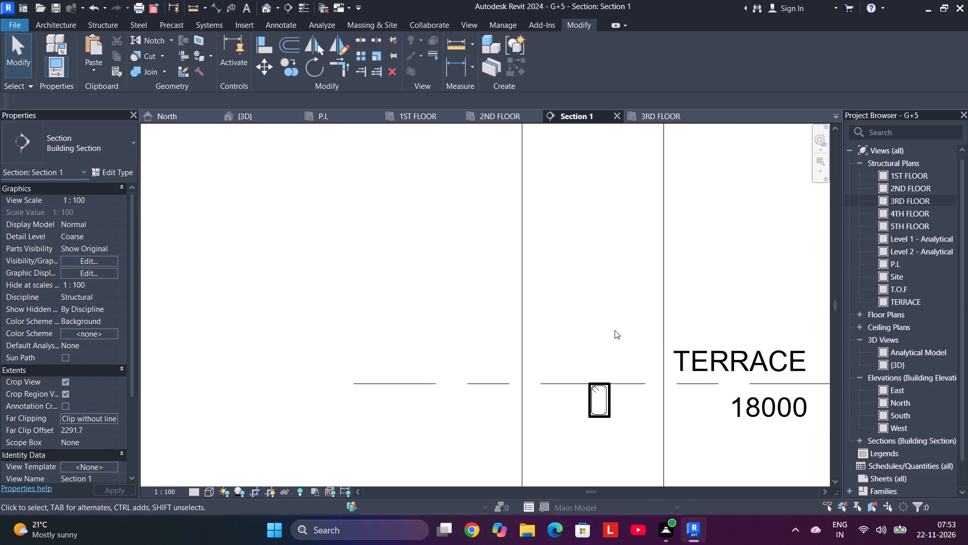
scroll(638, 381, down, 11)
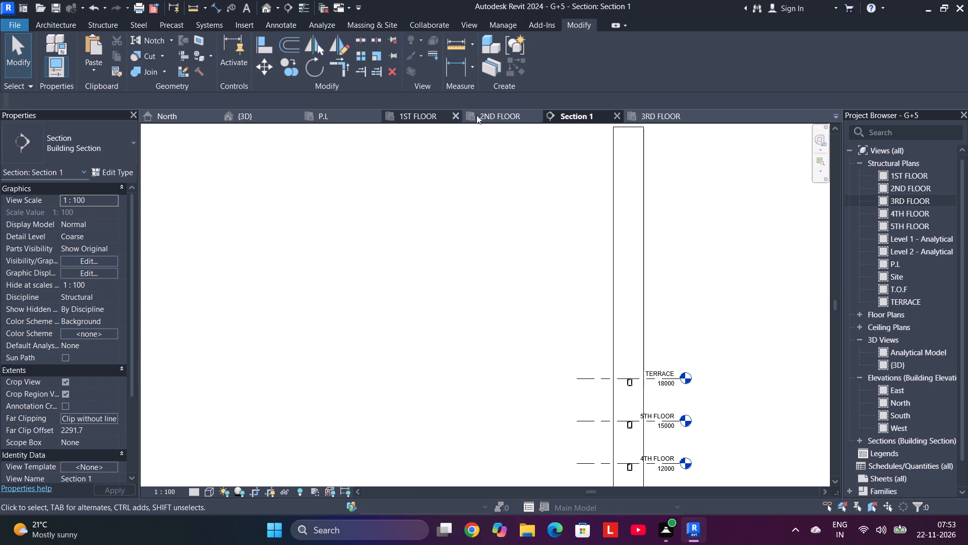
Look over the beam reinforcement layout across the 2ND FLOOR and 3RD FLOOR structural plans.
click(493, 115)
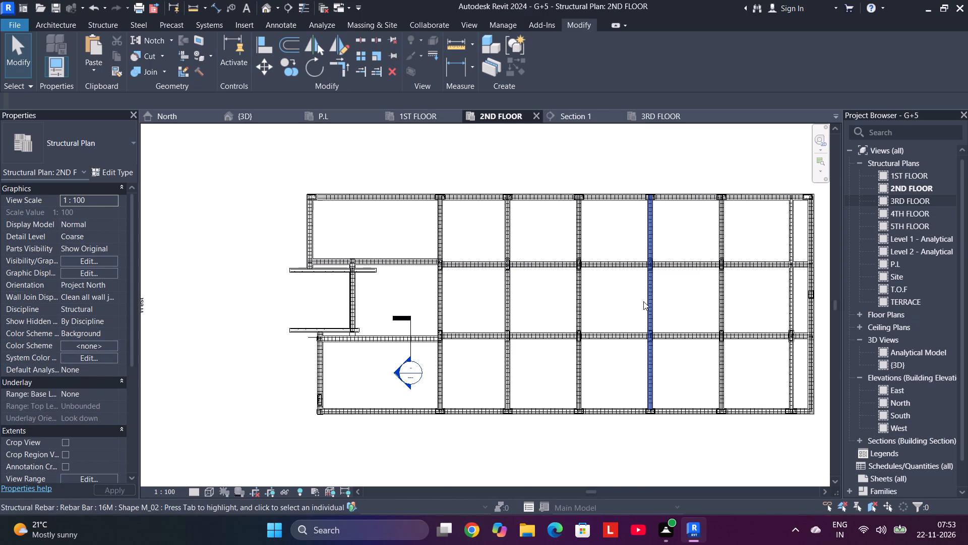
middle_drag(742, 236, 517, 239)
scroll(592, 263, up, 6)
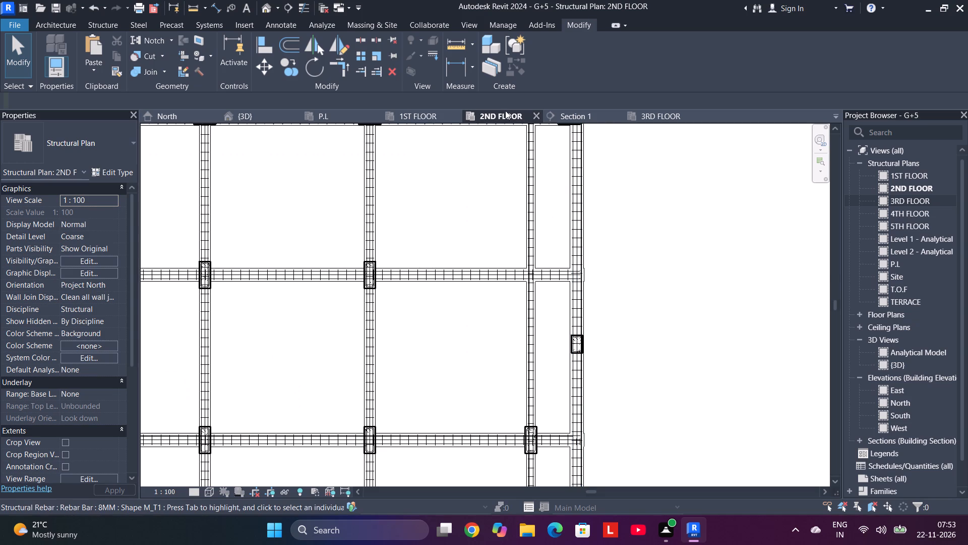
click(661, 113)
scroll(634, 257, down, 8)
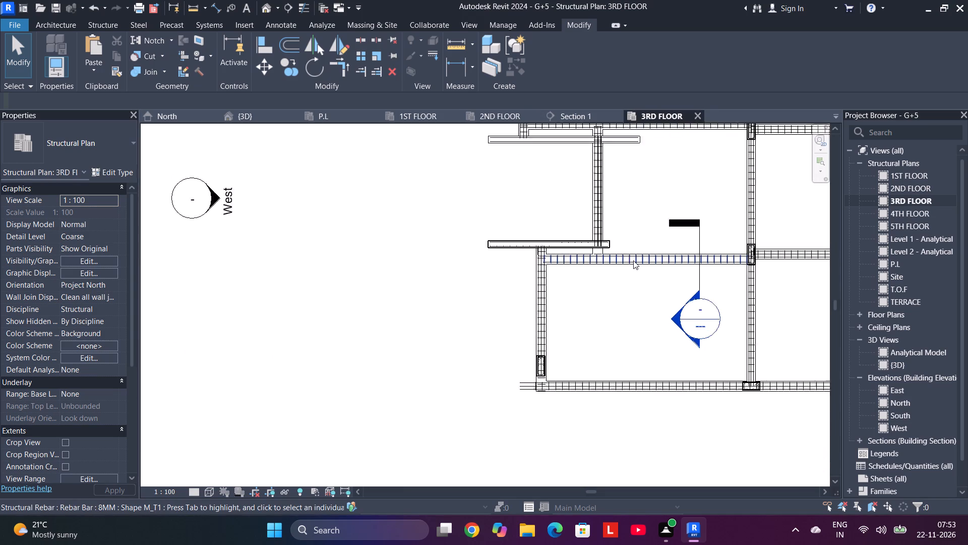
scroll(633, 260, down, 1)
scroll(559, 290, up, 4)
scroll(557, 277, down, 5)
middle_drag(704, 278, 489, 286)
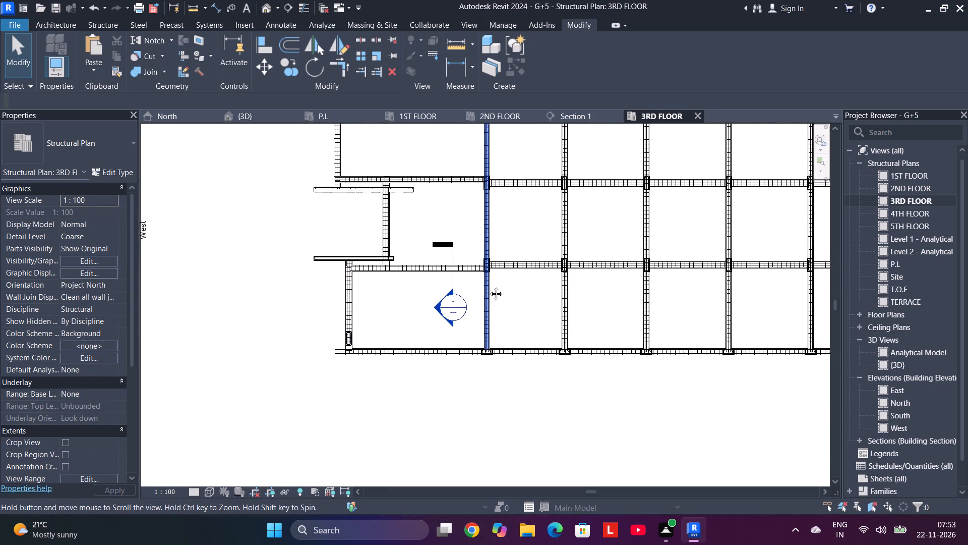
middle_drag(489, 286, 439, 331)
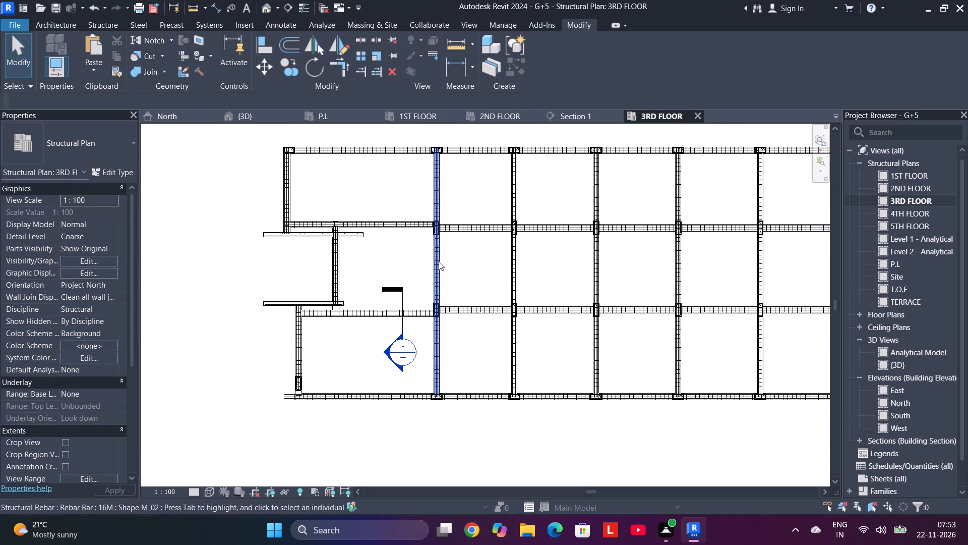
scroll(371, 215, up, 10)
scroll(379, 235, down, 9)
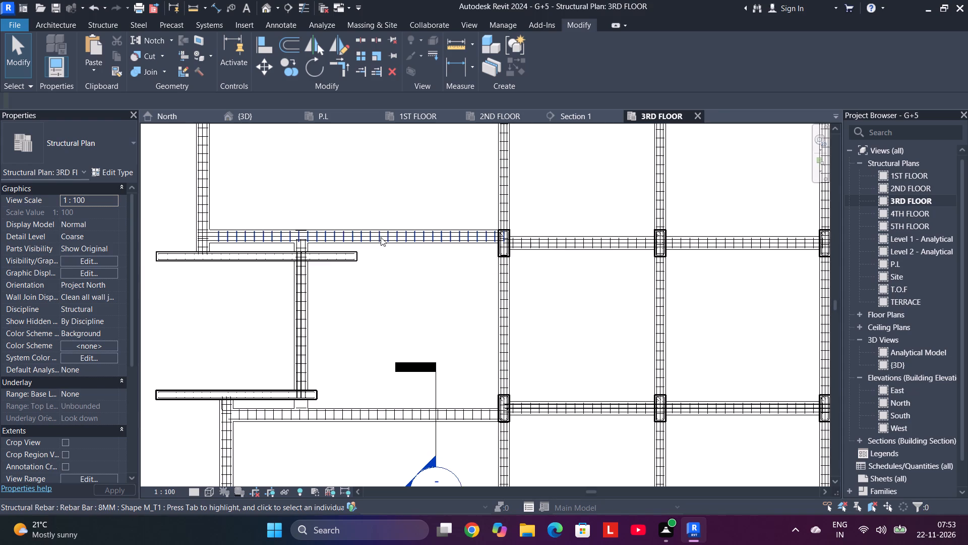
scroll(381, 237, down, 1)
middle_drag(634, 288, 240, 256)
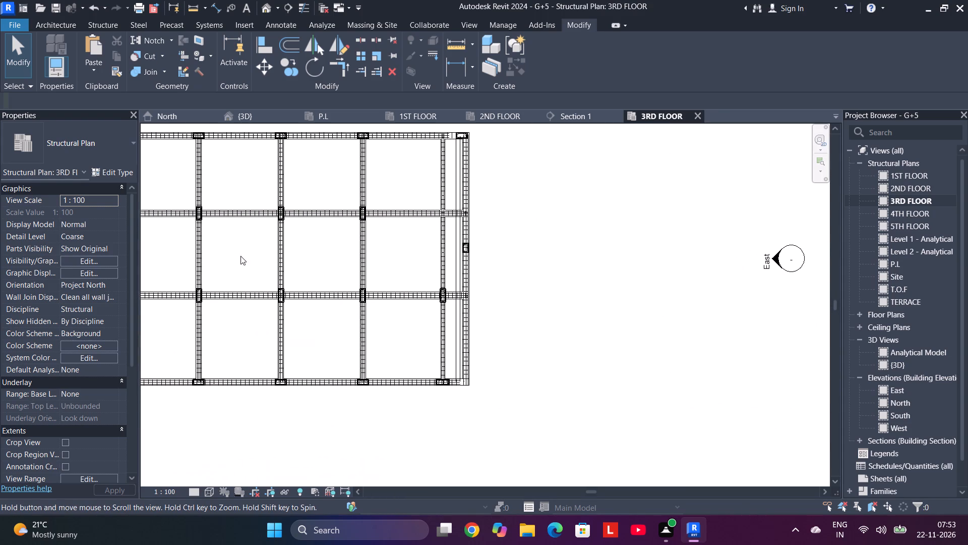
middle_drag(240, 256, 233, 260)
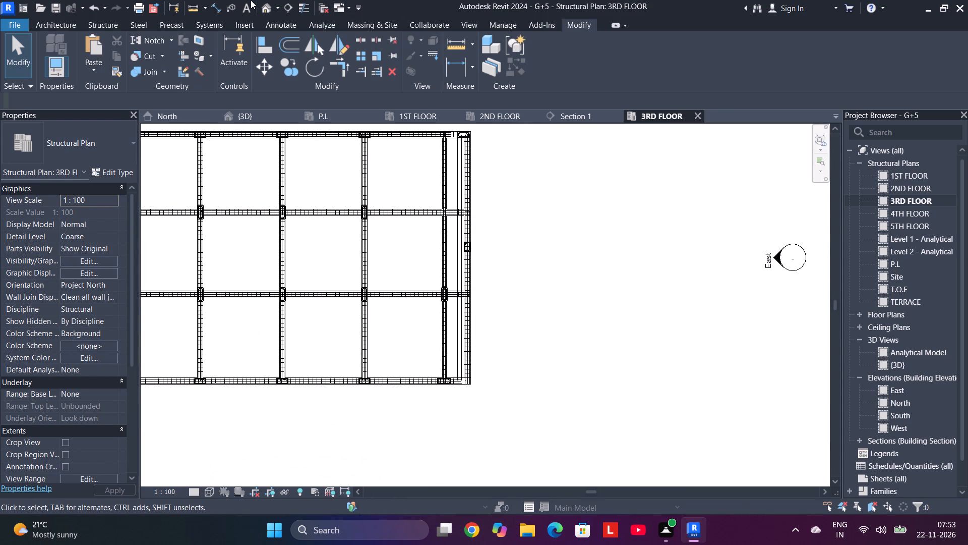
Cut a north-facing building section across the easternmost beam in the 3RD FLOOR plan's northeast bay and open its view.
click(287, 7)
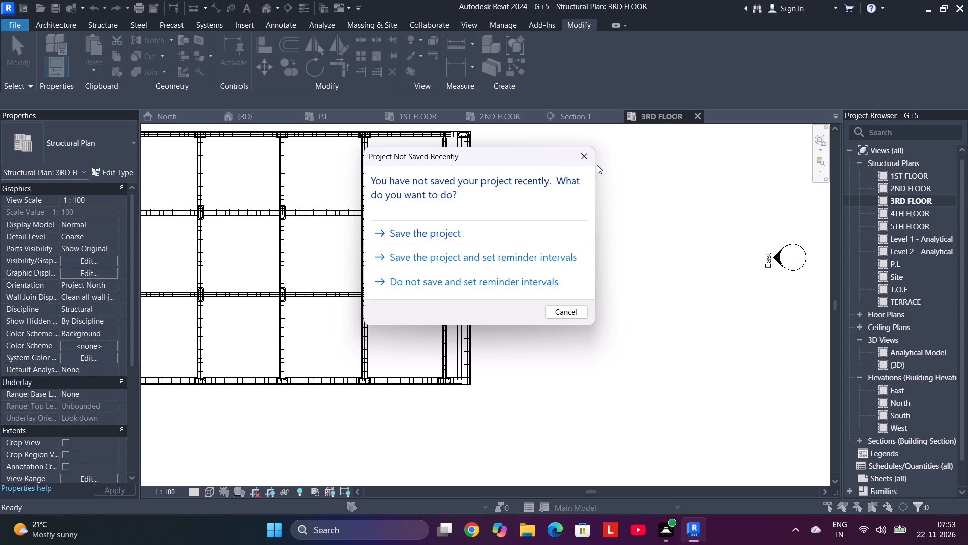
click(584, 154)
click(450, 168)
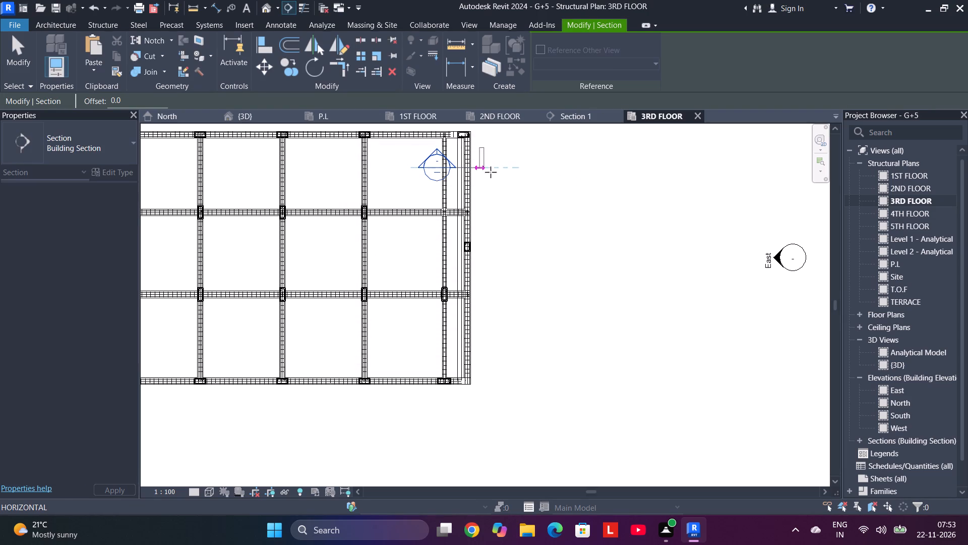
click(498, 173)
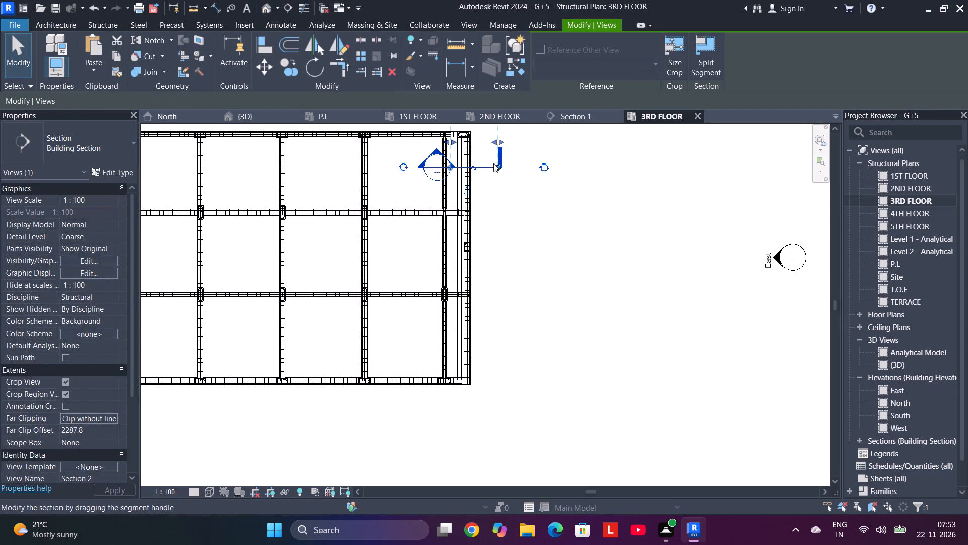
right_click(500, 159)
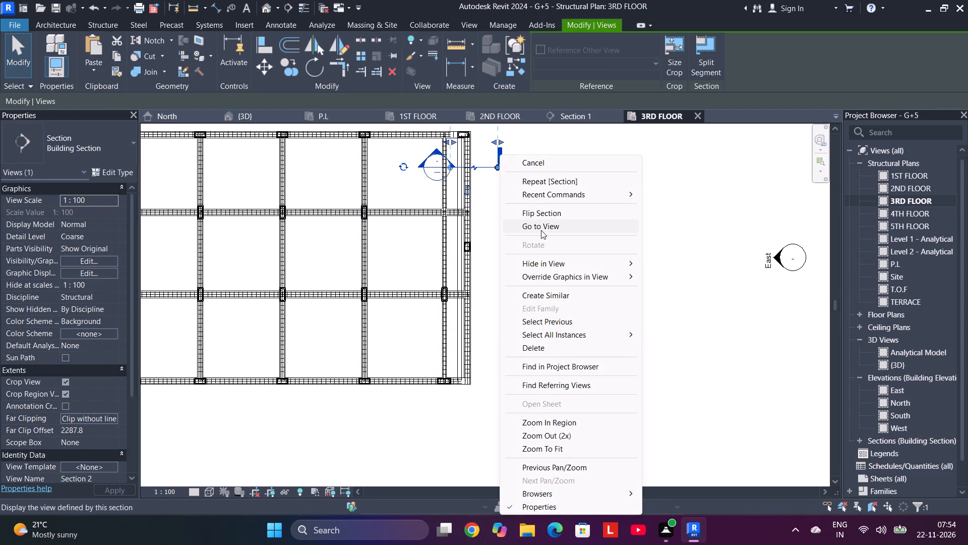
click(541, 230)
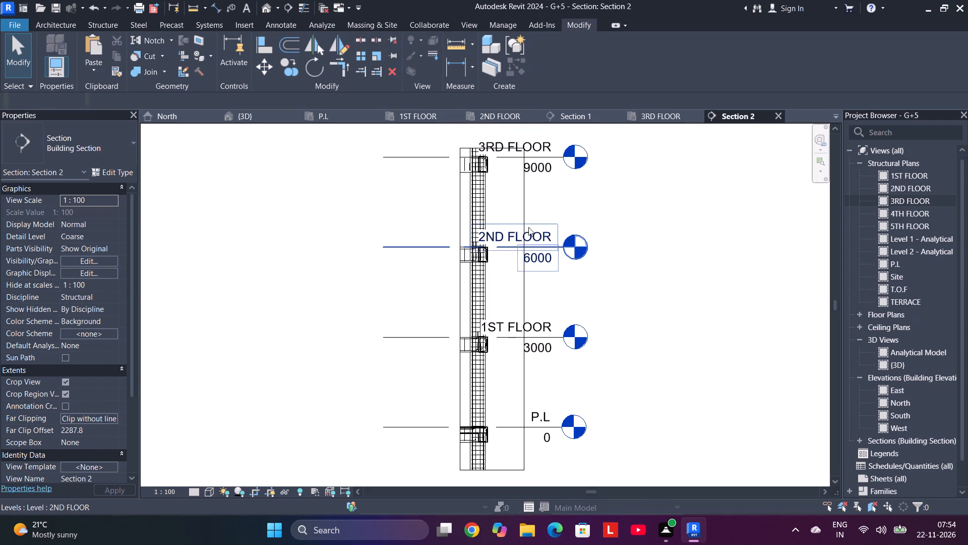
scroll(526, 238, down, 5)
scroll(512, 264, up, 9)
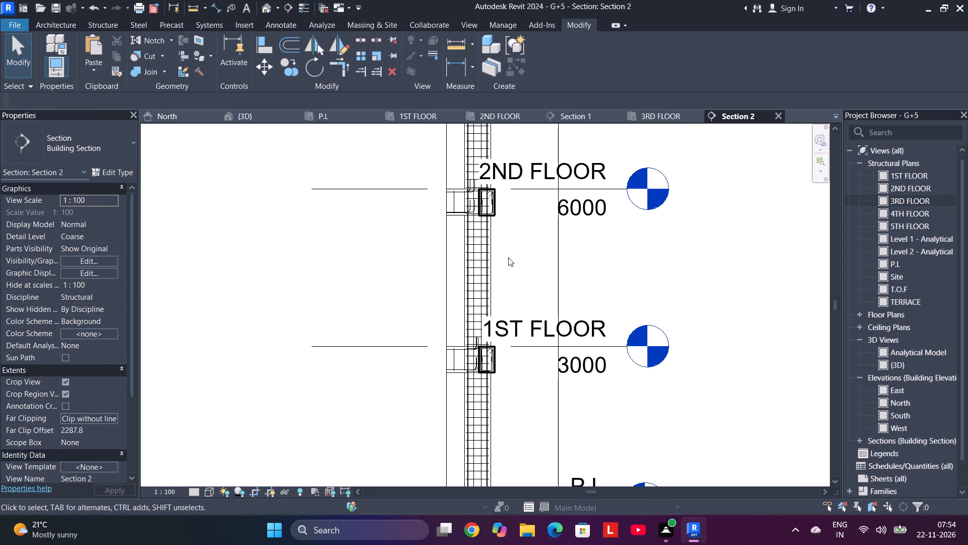
drag(508, 254, 464, 271)
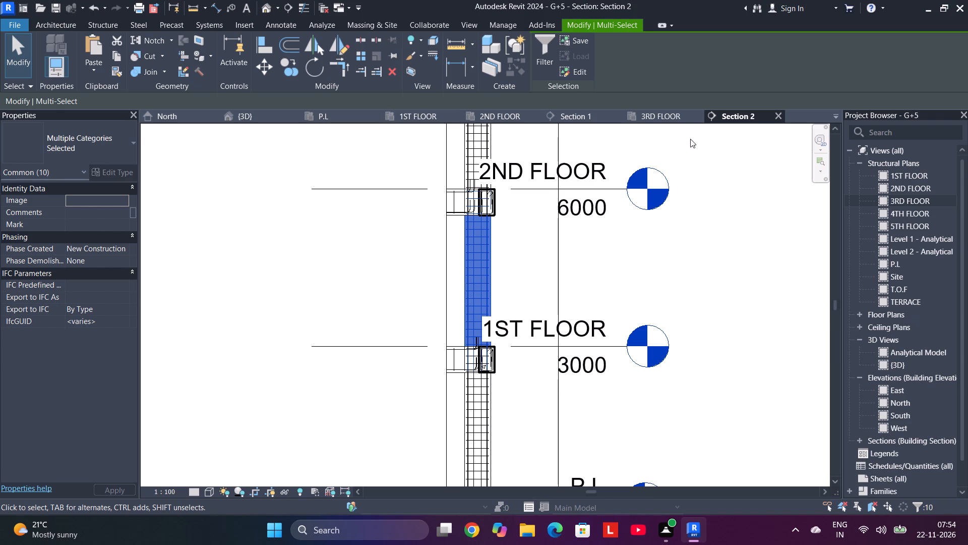
Pull Section 2's far clip in to about 855 mm in the 3RD FLOOR plan, and check the section beside Section 1.
click(671, 117)
scroll(565, 197, down, 2)
scroll(529, 183, up, 2)
middle_drag(530, 183, 540, 255)
click(505, 243)
drag(493, 190, 495, 215)
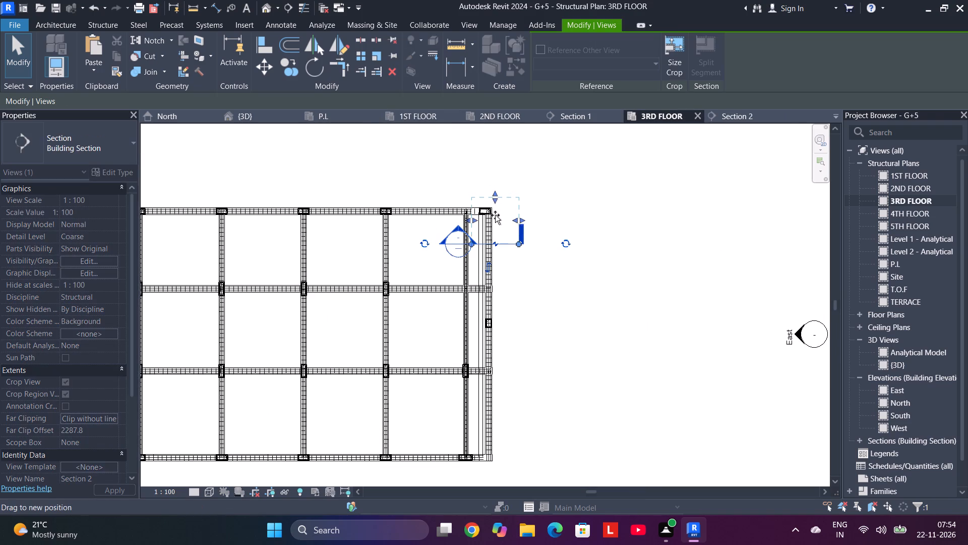
drag(495, 215, 495, 222)
click(713, 111)
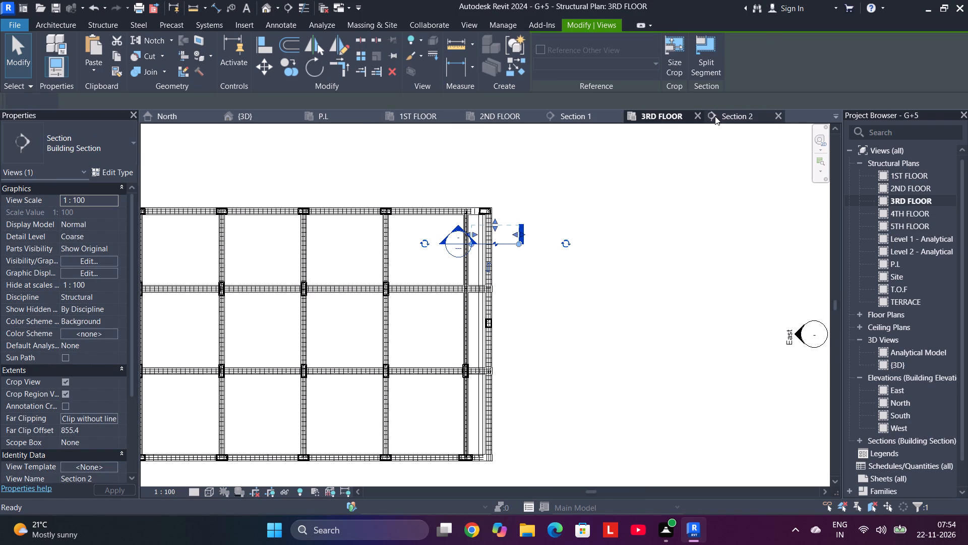
middle_drag(519, 207, 553, 389)
scroll(539, 259, down, 4)
scroll(539, 258, up, 3)
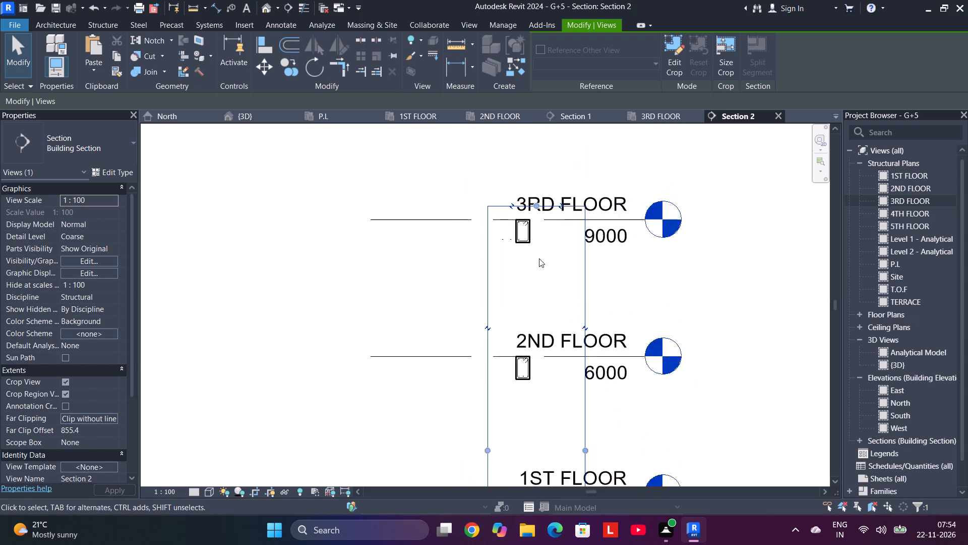
scroll(539, 258, up, 2)
scroll(539, 258, down, 11)
click(558, 118)
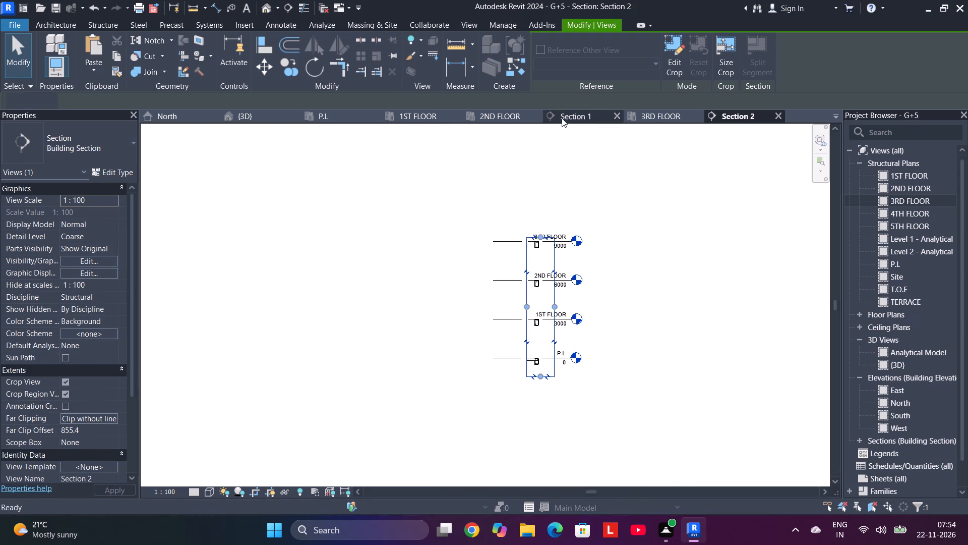
scroll(646, 357, down, 3)
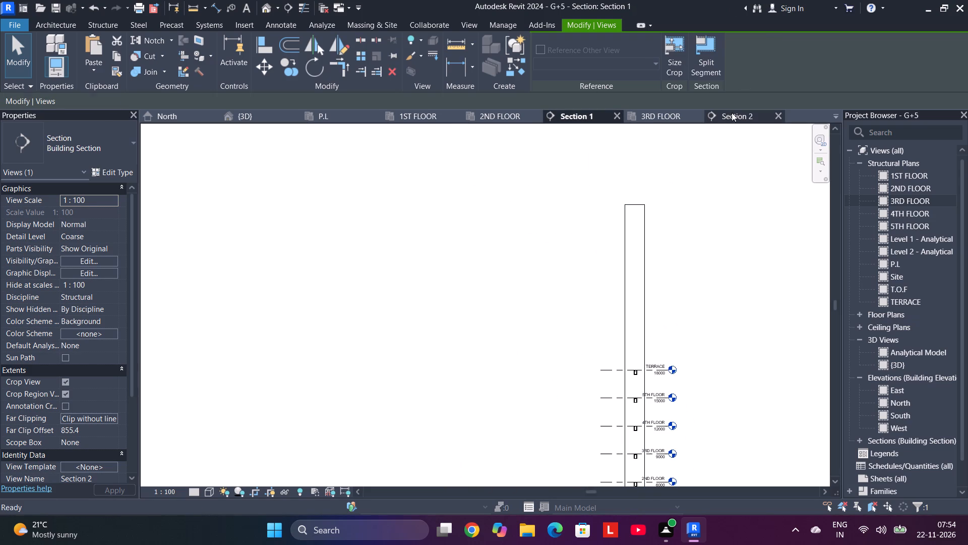
click(732, 113)
Pull the outer end of the bottom 16M shape M_02 bar set at 3RD FLOOR in Section 2 toward the beam.
scroll(525, 269, up, 9)
scroll(554, 224, up, 2)
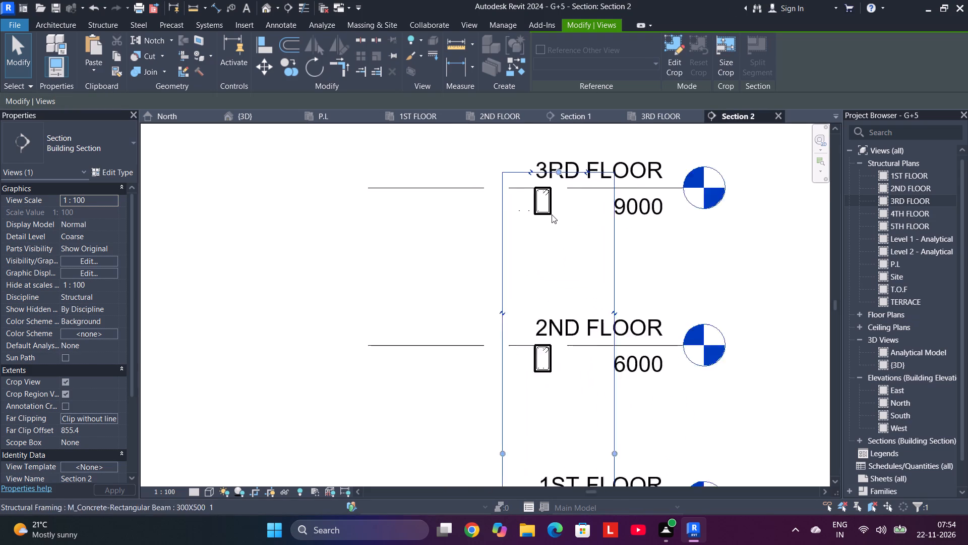
scroll(552, 214, up, 6)
middle_drag(551, 201, 561, 259)
scroll(529, 271, up, 3)
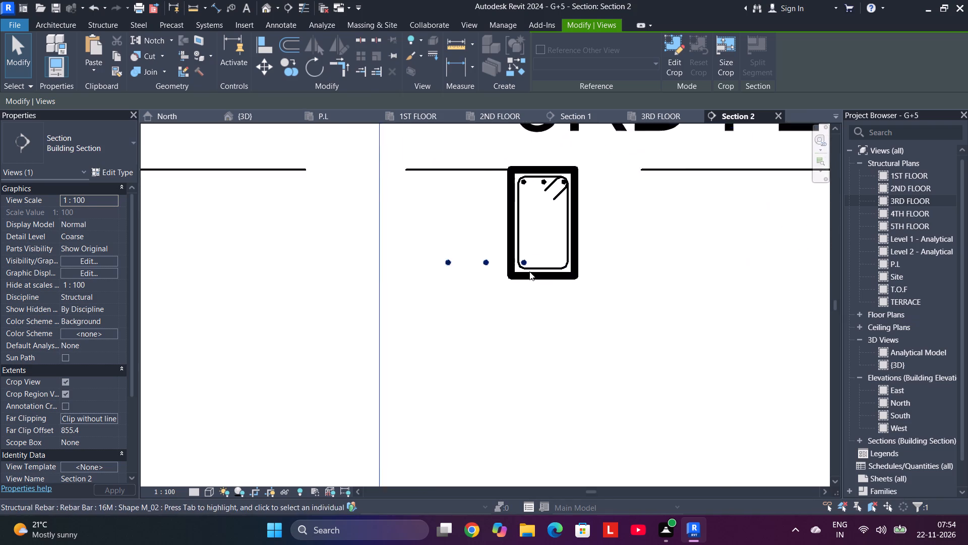
scroll(529, 271, up, 1)
click(475, 259)
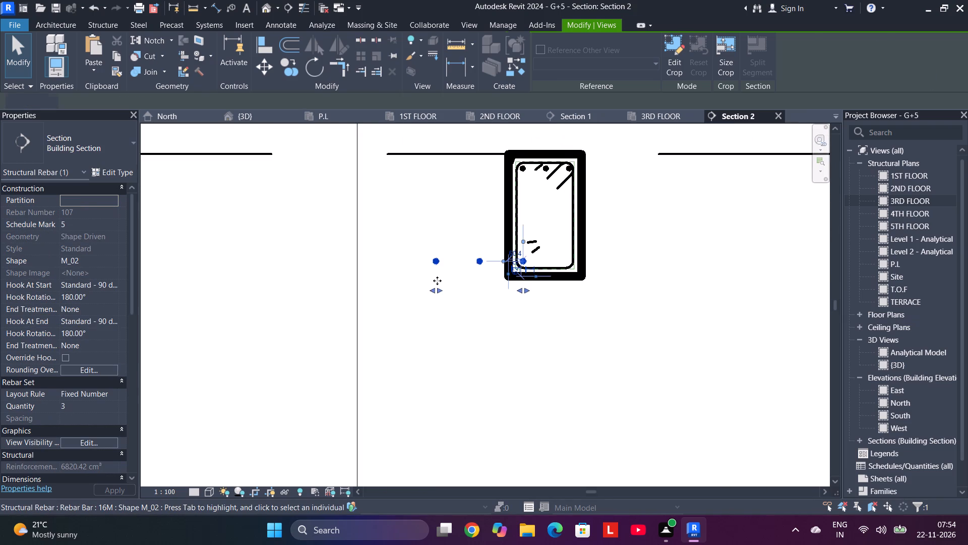
drag(440, 291, 465, 293)
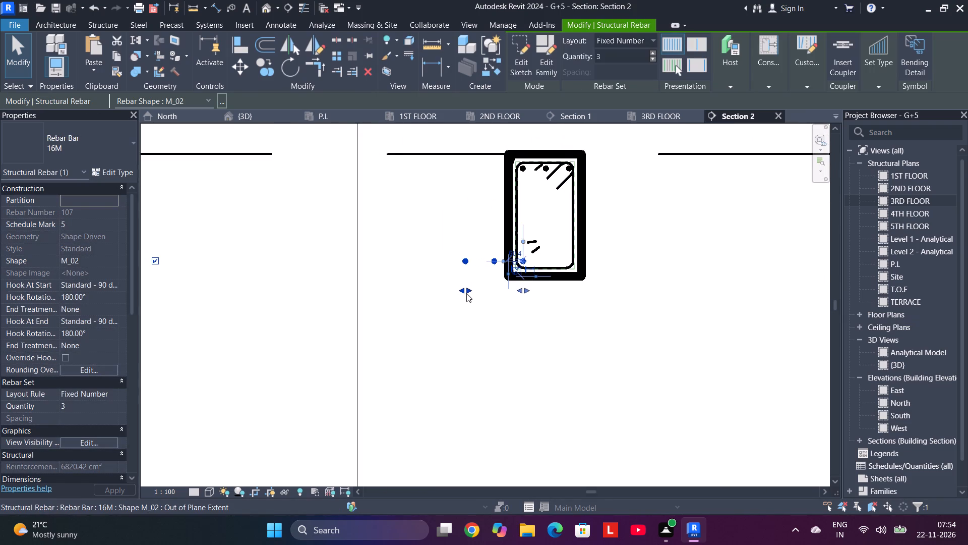
Nudge the 3RD FLOOR bottom bar set right into the beam and pull its left end inside the stirrup's left leg.
key(Right)
key(Right)
key(Right)
key(Right)
key(Right)
key(Right)
key(Right)
key(Right)
key(Right)
key(Right)
key(Right)
key(Right)
key(Right)
key(Right)
key(Right)
key(Right)
key(Right)
key(Right)
key(Right)
key(Right)
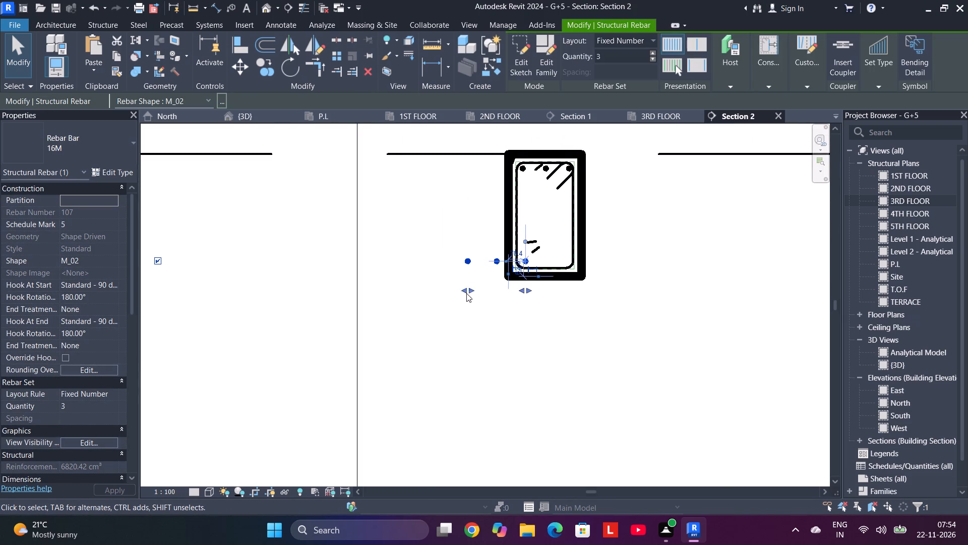
scroll(508, 262, up, 1)
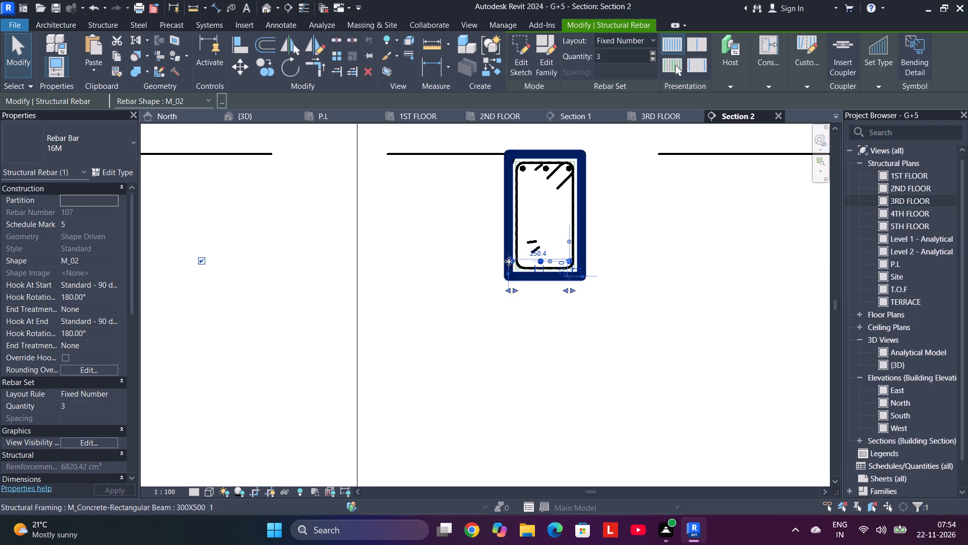
scroll(509, 261, up, 2)
key(Left)
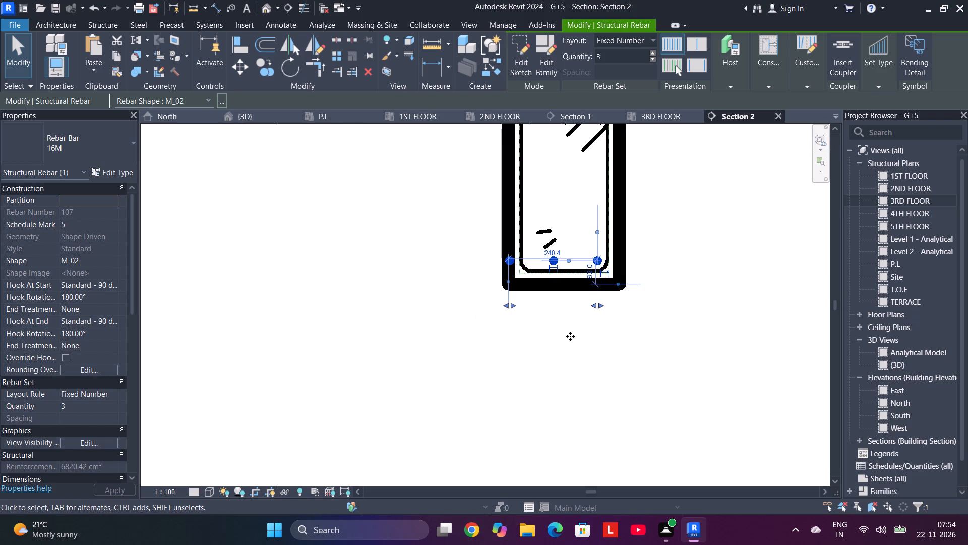
drag(512, 307, 534, 307)
Extend the top of Section 2's crop region from 3RD FLOOR up to above TERRACE.
scroll(534, 310, down, 2)
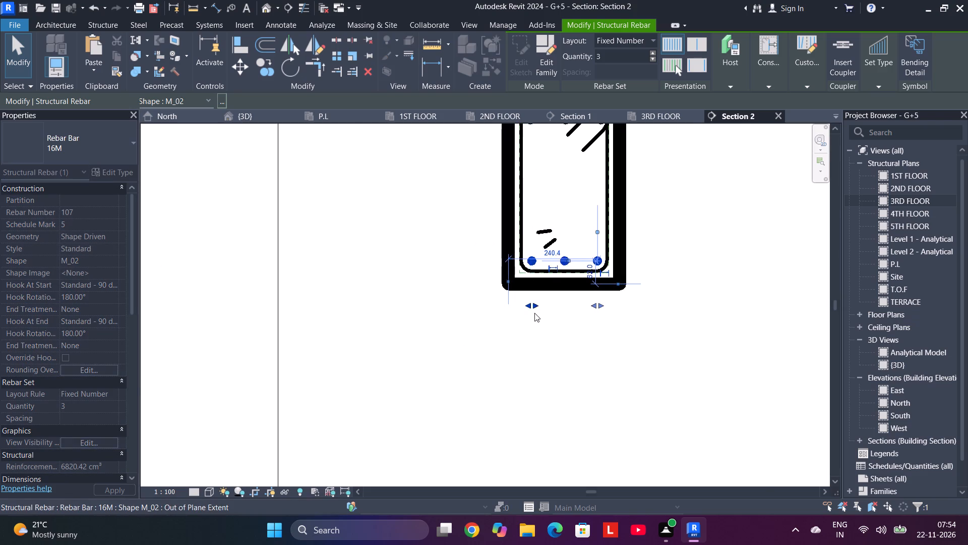
scroll(534, 313, down, 4)
middle_drag(539, 285, 511, 70)
scroll(541, 256, down, 5)
middle_drag(542, 346, 547, 254)
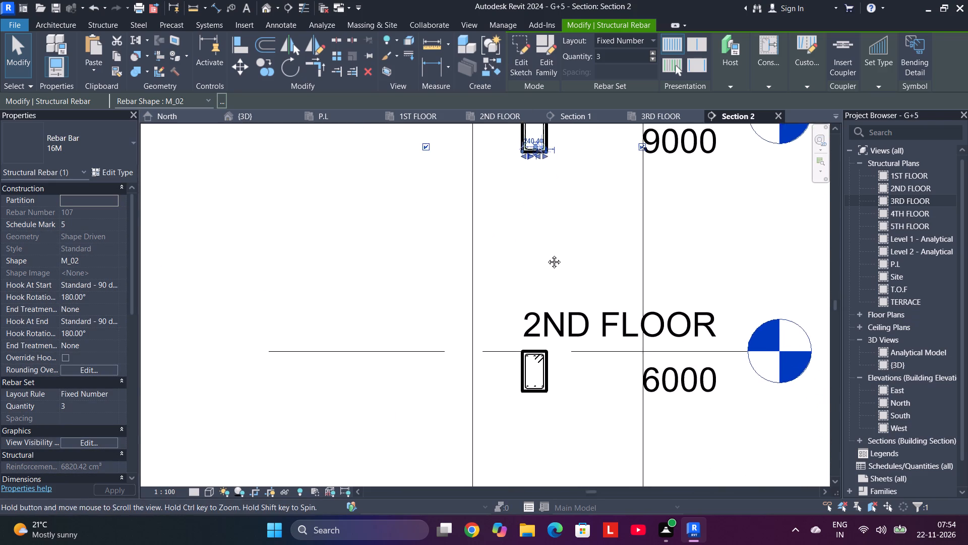
middle_drag(547, 254, 547, 253)
scroll(552, 270, down, 4)
middle_drag(558, 262, 546, 421)
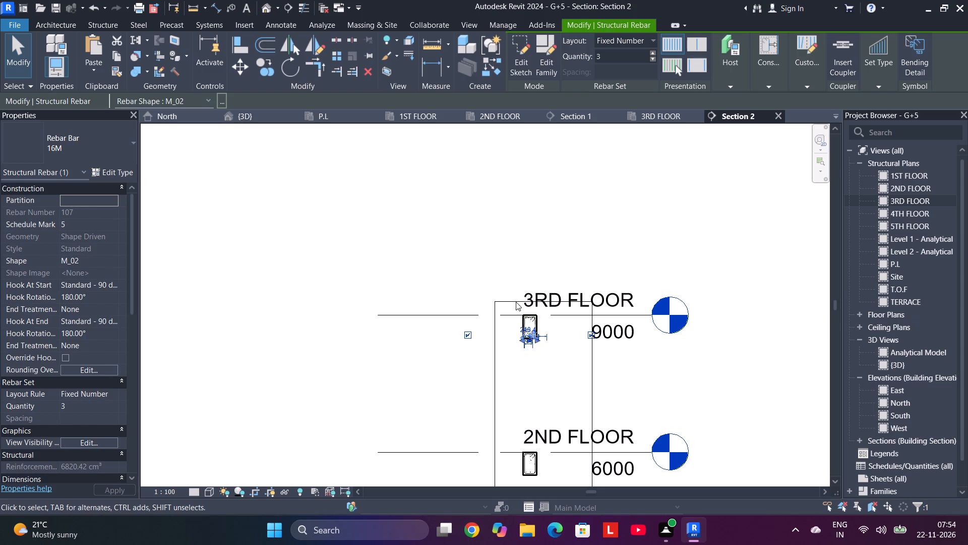
click(516, 302)
drag(537, 301, 528, 112)
scroll(527, 150, down, 3)
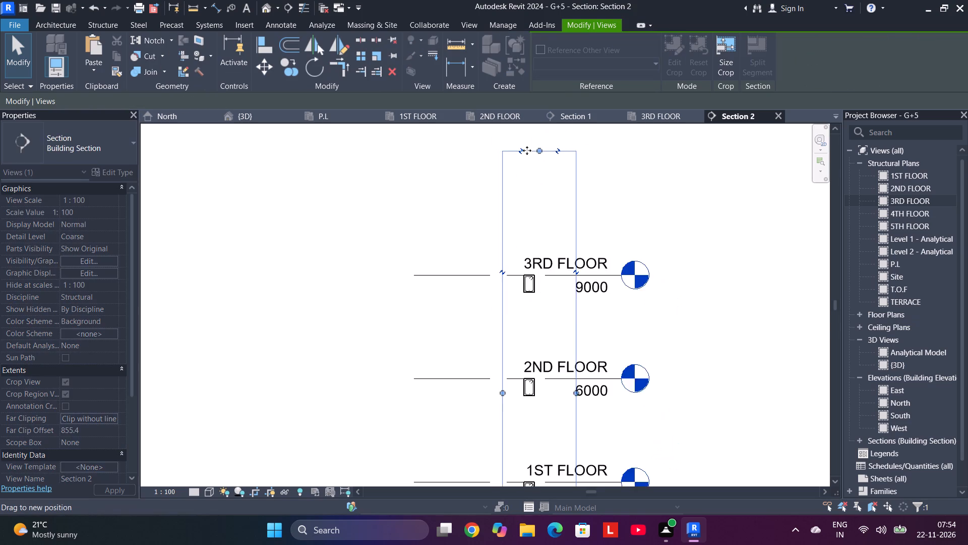
scroll(527, 150, down, 2)
middle_drag(528, 151, 522, 353)
click(537, 190)
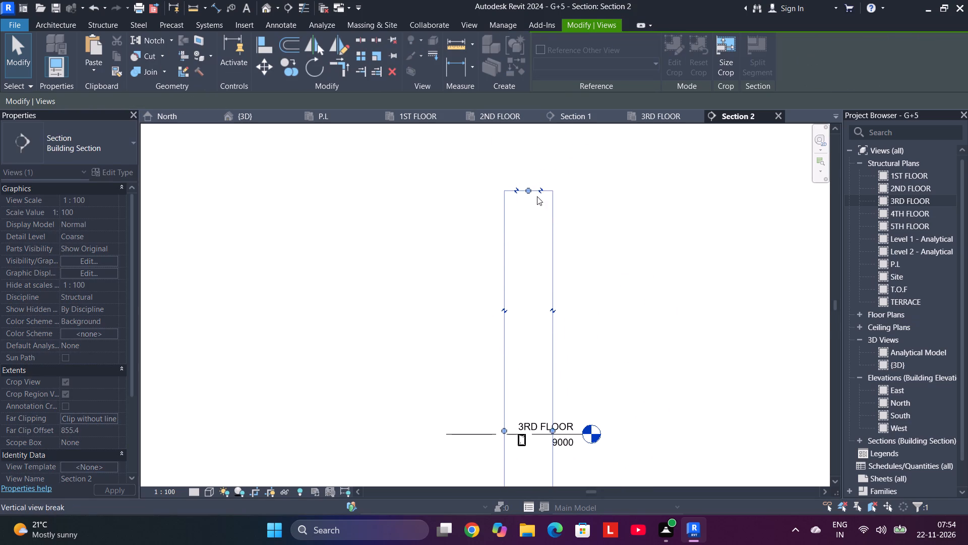
Nudge the bottom 16M shape M_02 bar set at TERRACE right into the beam and pull its left end inside the stirrup.
scroll(540, 245, down, 5)
scroll(537, 280, up, 13)
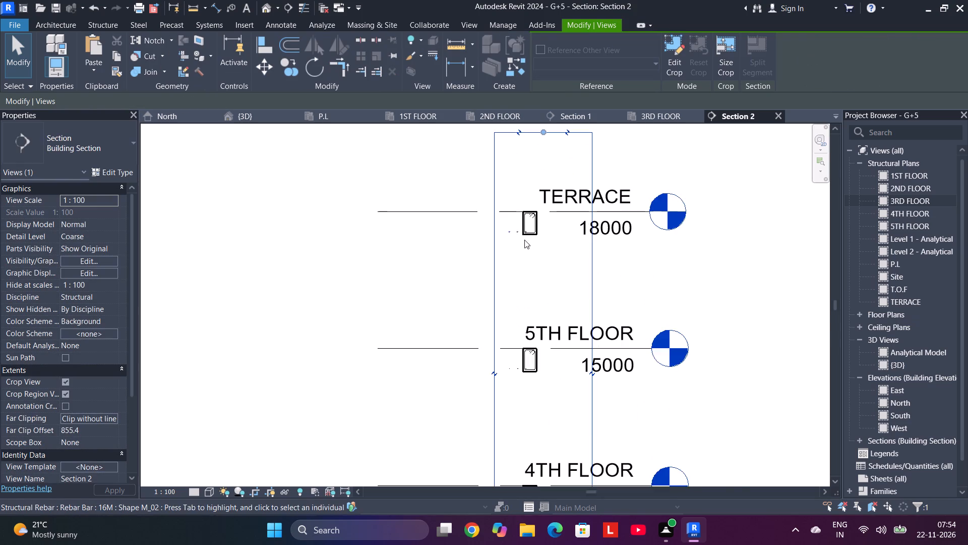
scroll(524, 240, up, 8)
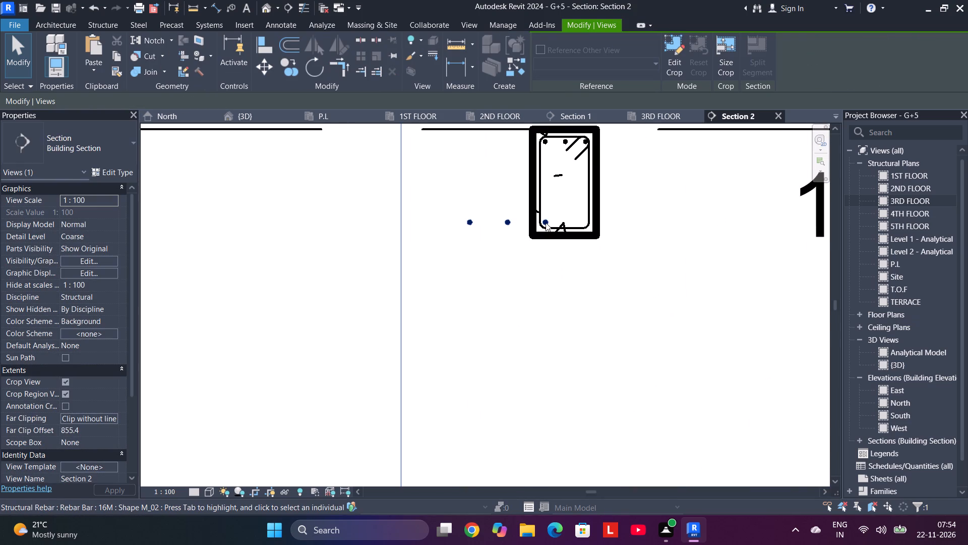
click(546, 223)
key(Right)
key(Right)
key(Right)
key(Right)
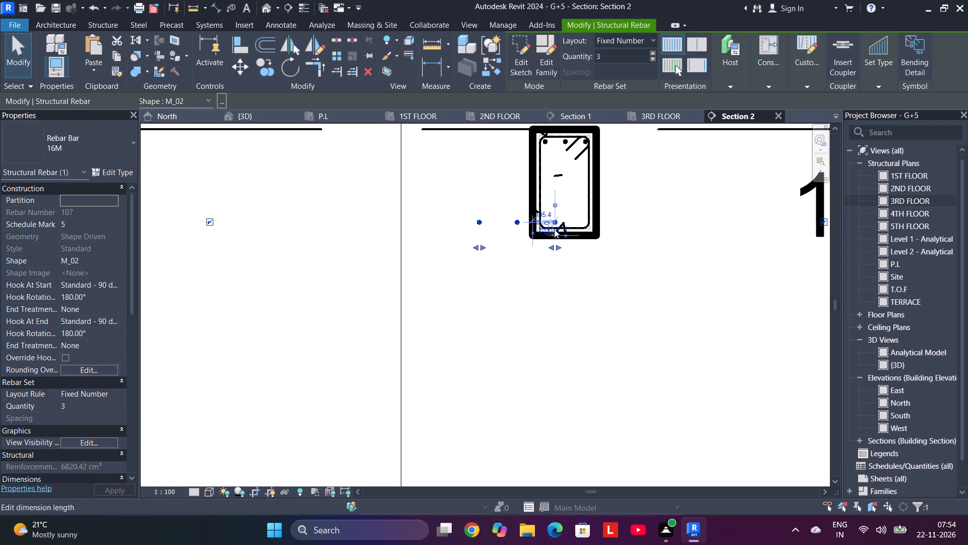
key(Right)
key(Right)
key(Right)
key(Right)
key(Right)
key(Right)
key(Right)
key(Right)
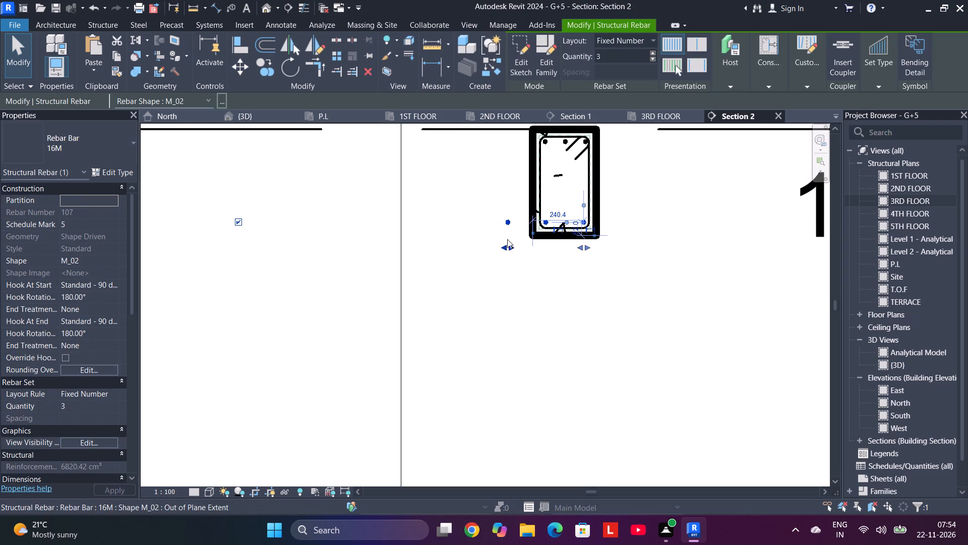
drag(509, 247, 549, 244)
Nudge the bottom 16M bar set at 5TH FLOOR right into the beam and pull its left end inside the stirrup's left leg.
scroll(550, 306, down, 6)
middle_drag(554, 311, 554, 1)
scroll(570, 259, up, 2)
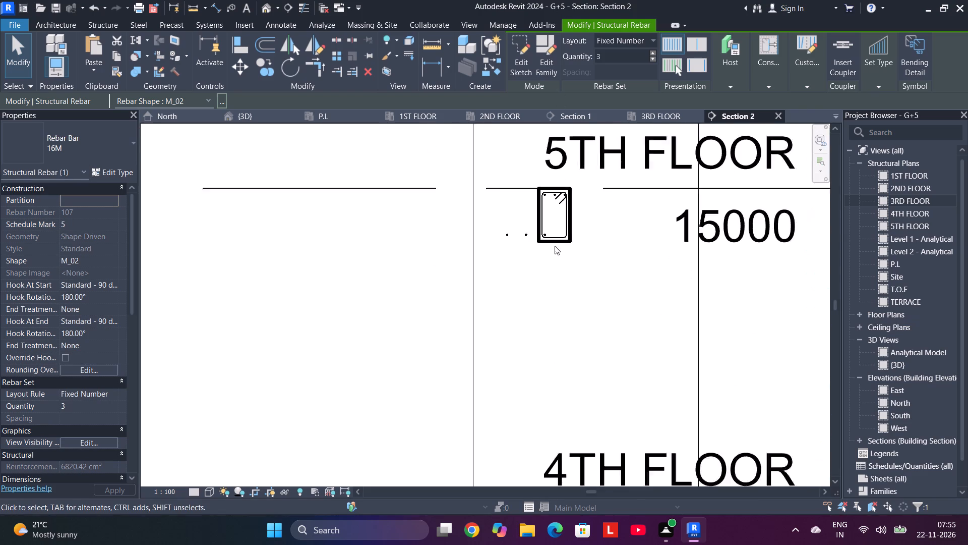
scroll(555, 246, up, 4)
click(494, 223)
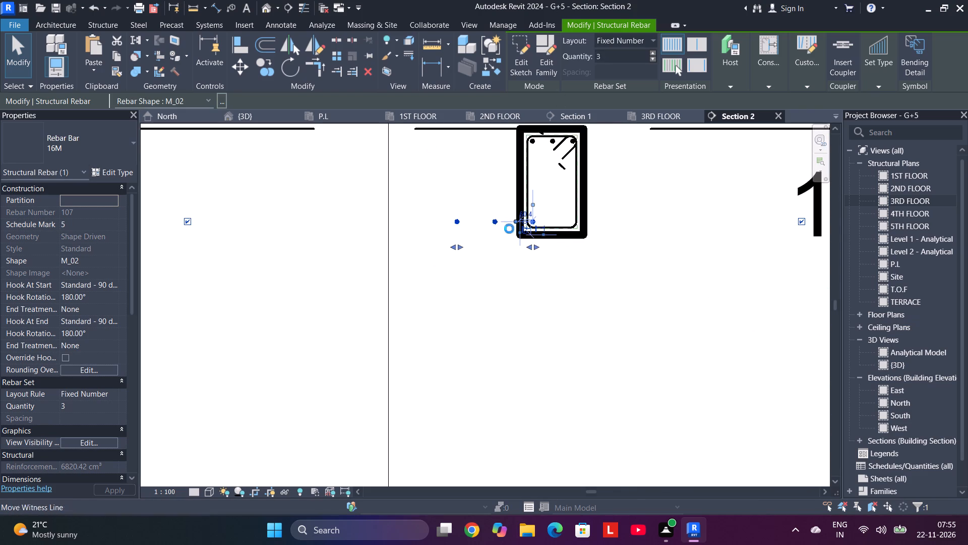
key(Right)
key(Right)
key(Right)
key(Right)
key(Right)
key(Right)
key(Right)
key(Right)
key(Right)
key(Right)
key(Right)
key(Right)
key(Right)
key(Right)
key(Right)
key(Right)
key(Right)
key(Right)
key(Right)
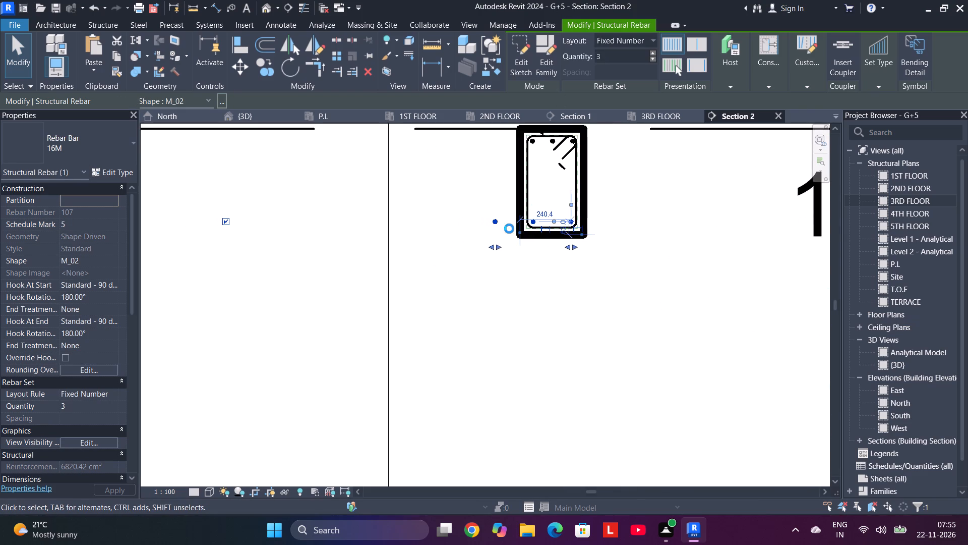
drag(499, 246, 513, 247)
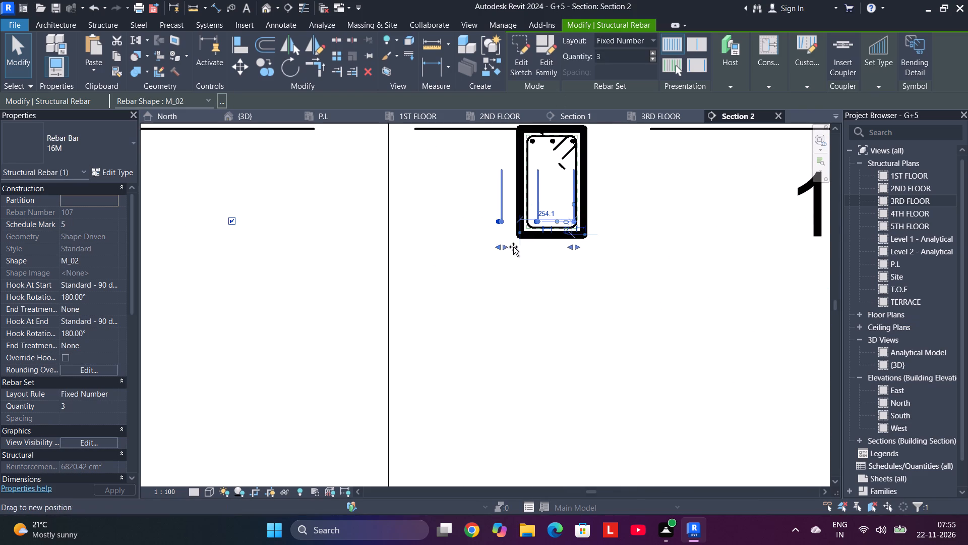
drag(513, 247, 535, 246)
Nudge the bottom 16M bar set at 4TH FLOOR right into the beam and pull its left end inside the stirrup's left leg.
scroll(535, 246, down, 10)
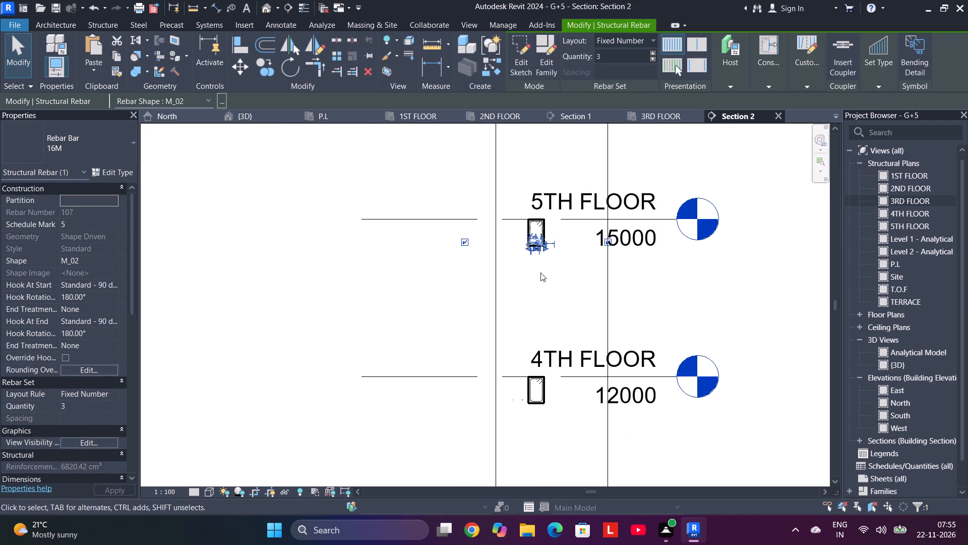
middle_drag(550, 281, 537, 36)
scroll(537, 51, up, 1)
scroll(495, 178, up, 6)
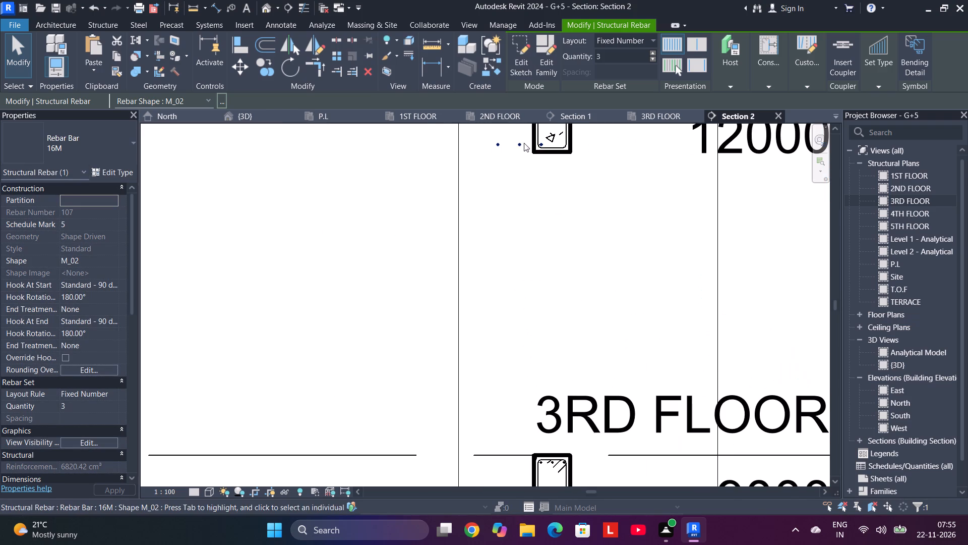
click(523, 143)
key(Right)
key(Right)
key(Right)
key(Right)
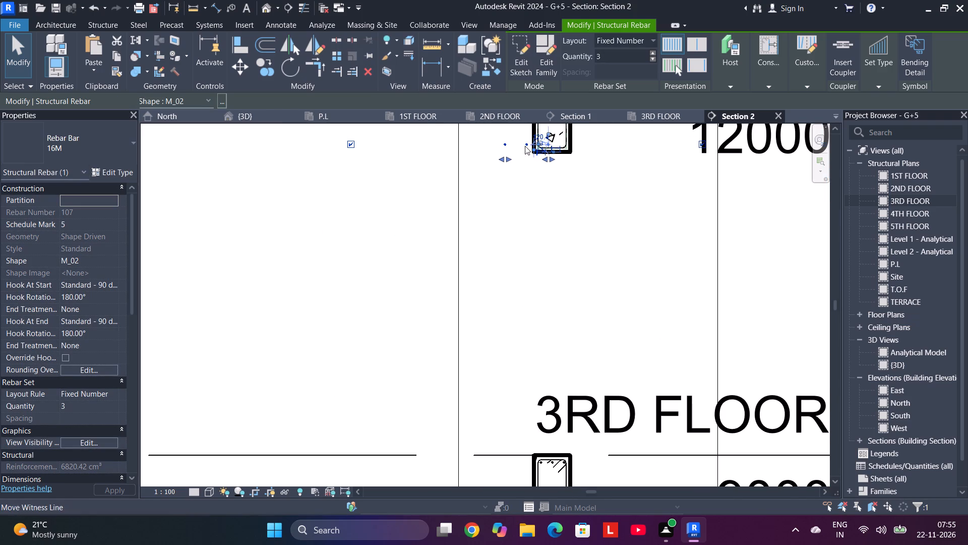
key(Right)
key(Right)
key(Right)
key(Right)
key(Right)
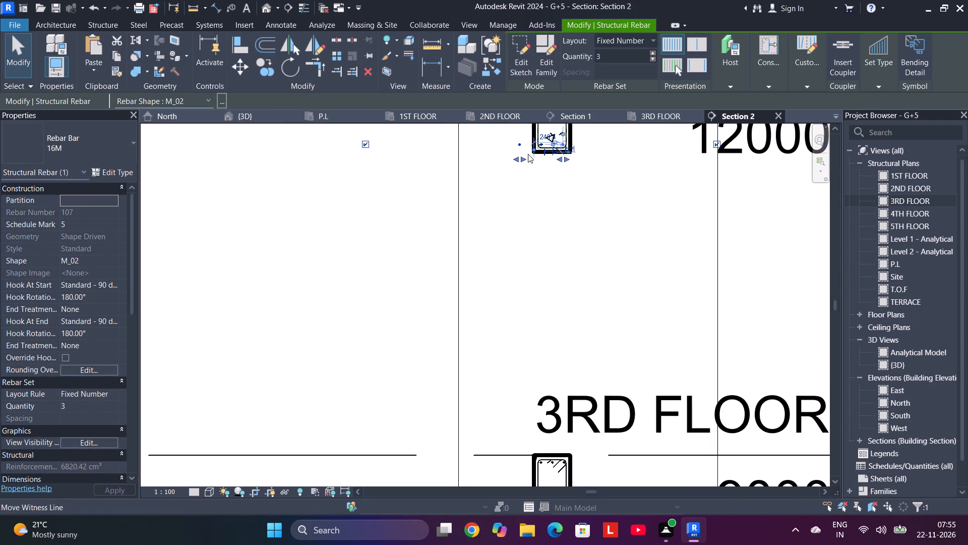
middle_drag(510, 130, 501, 210)
scroll(505, 227, up, 5)
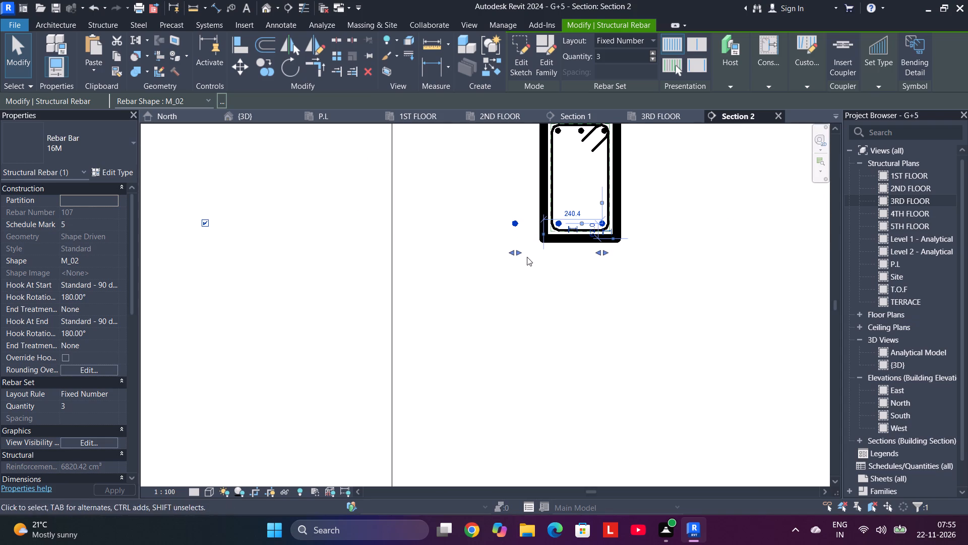
drag(516, 253, 563, 255)
Examine the bar placement in Section 2's beams from 3RD FLOOR down to P.L.
scroll(562, 255, down, 6)
middle_drag(558, 298, 523, 88)
scroll(547, 303, down, 3)
middle_drag(535, 329, 539, 120)
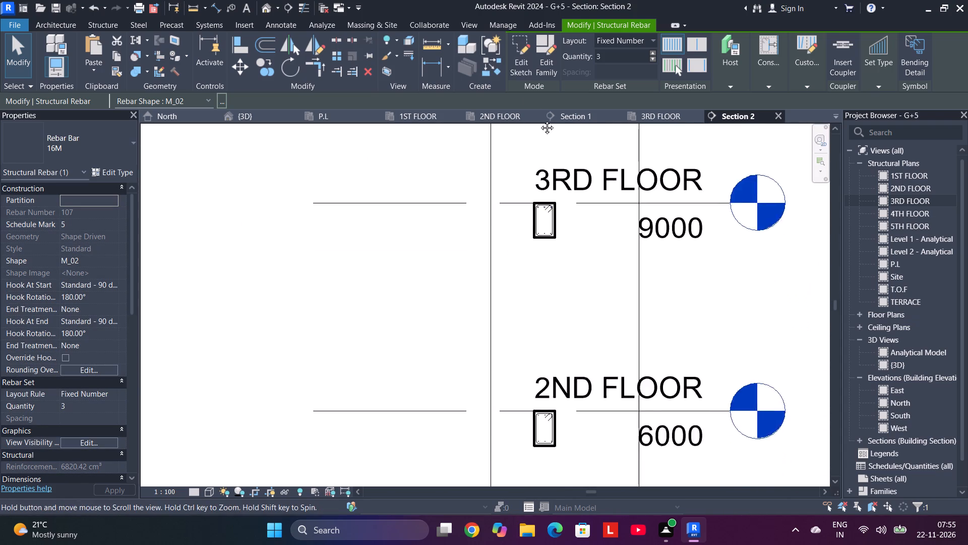
middle_drag(539, 120, 538, 110)
middle_drag(558, 332, 548, 141)
scroll(554, 346, up, 1)
middle_drag(547, 347, 540, 110)
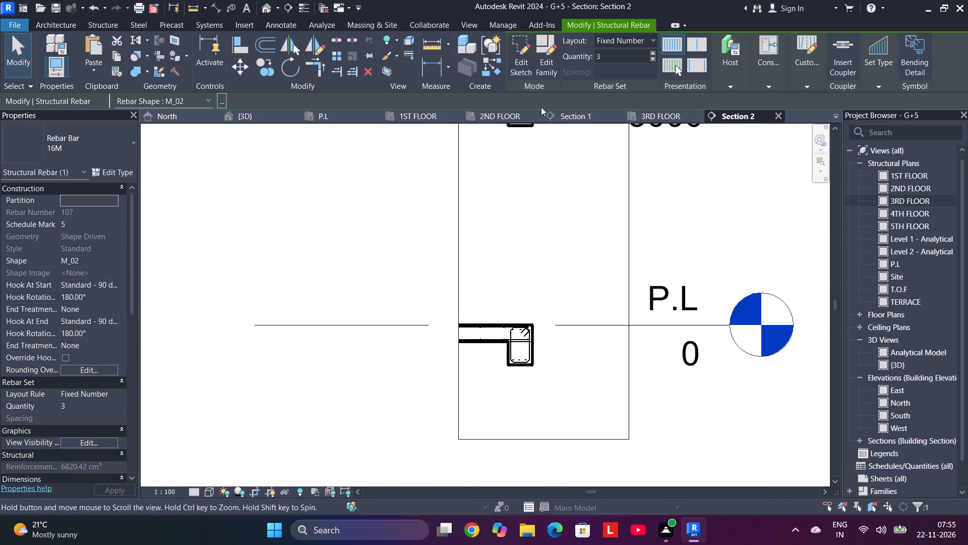
scroll(569, 282, down, 2)
scroll(557, 300, up, 8)
scroll(516, 300, down, 5)
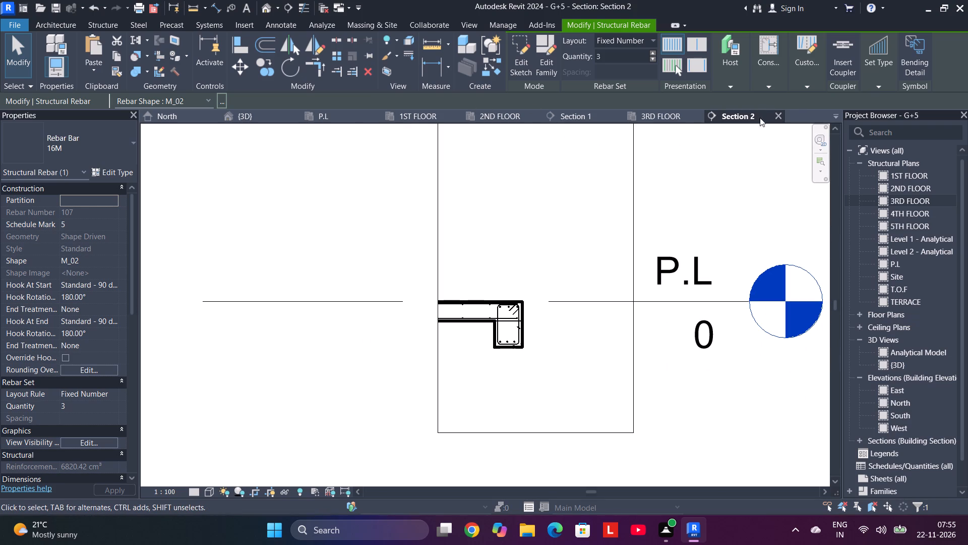
Close the Section 2 and Section 1 views to return to the 3RD FLOOR plan.
click(780, 117)
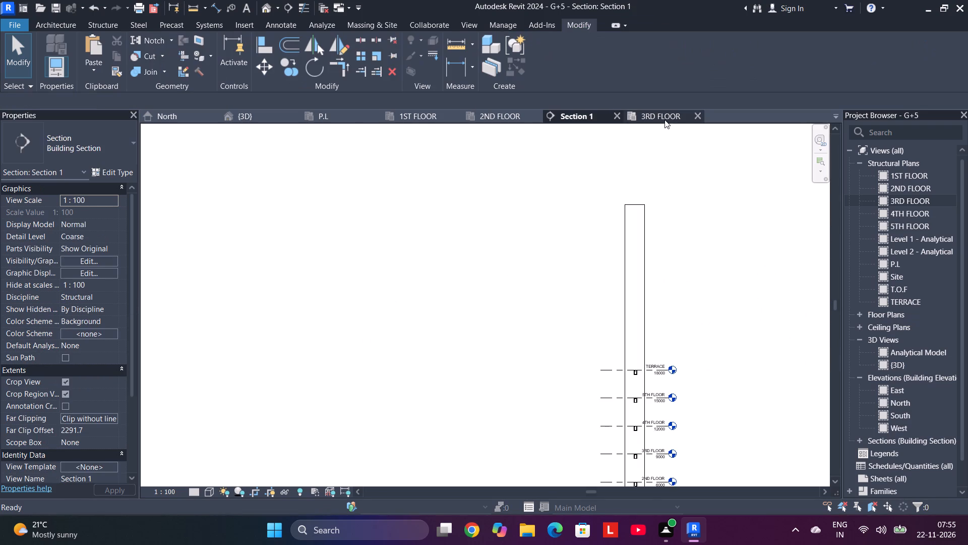
click(616, 112)
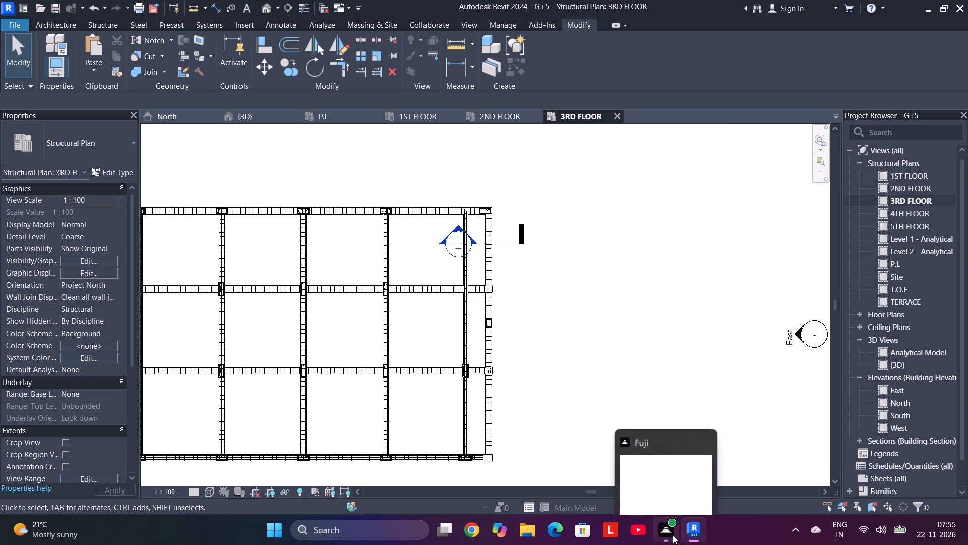
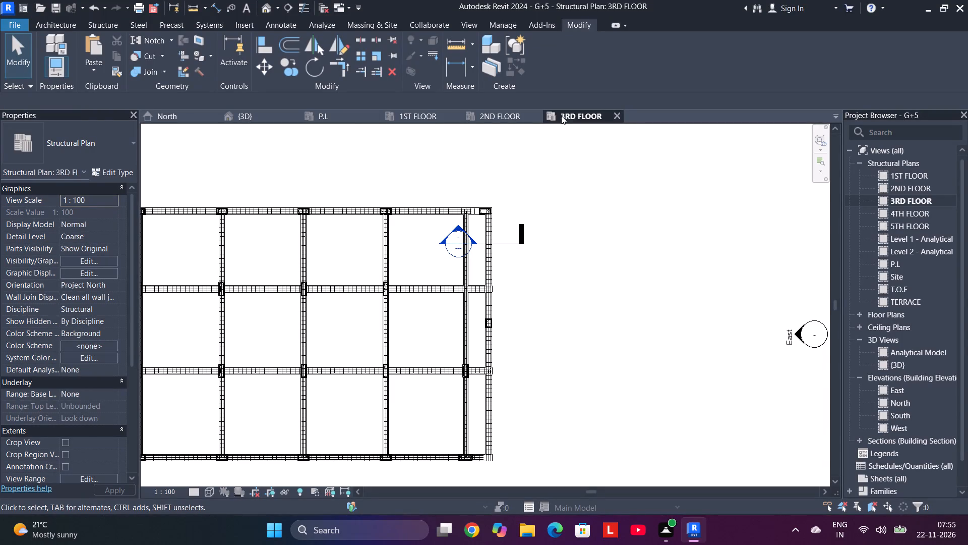
Delete the Section 2 marker near the east side of the 2ND FLOOR plan, together with its view.
click(490, 117)
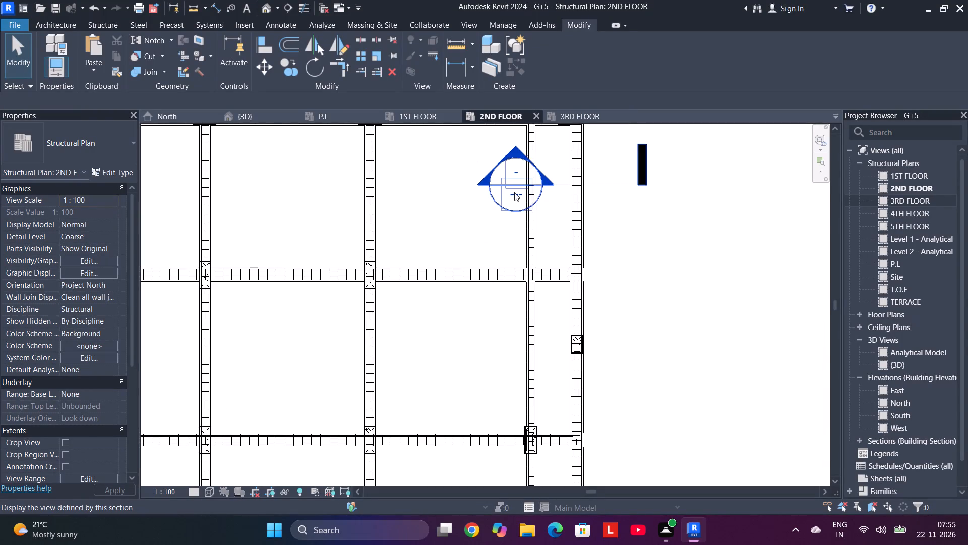
scroll(526, 208, down, 5)
drag(596, 207, 576, 175)
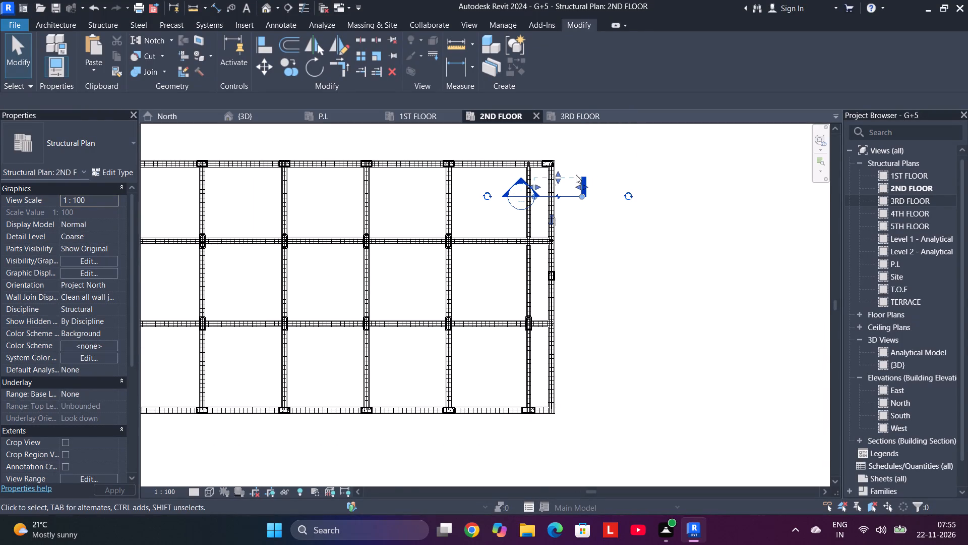
key(Delete)
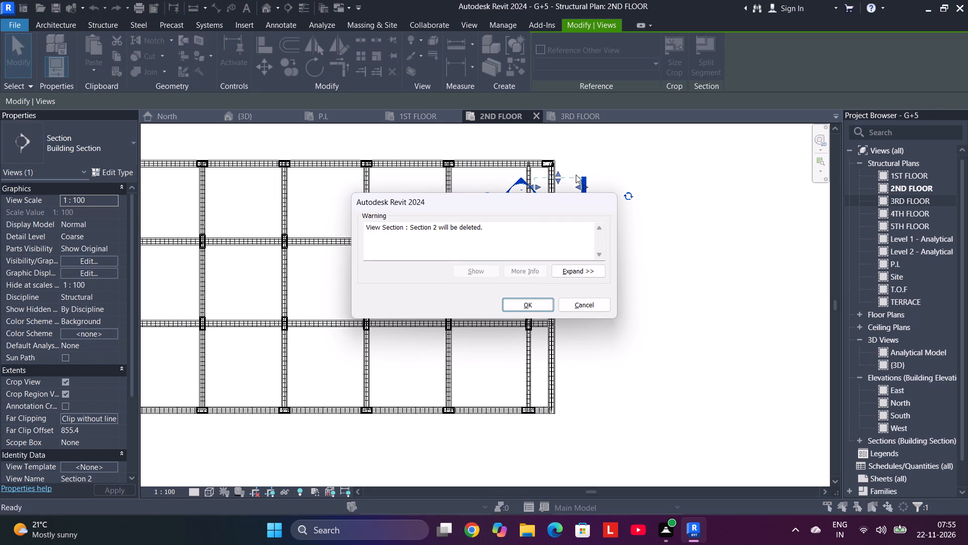
click(526, 310)
Delete the remaining section marker in the west bay of the 2ND FLOOR plan, together with its view.
scroll(482, 312, down, 4)
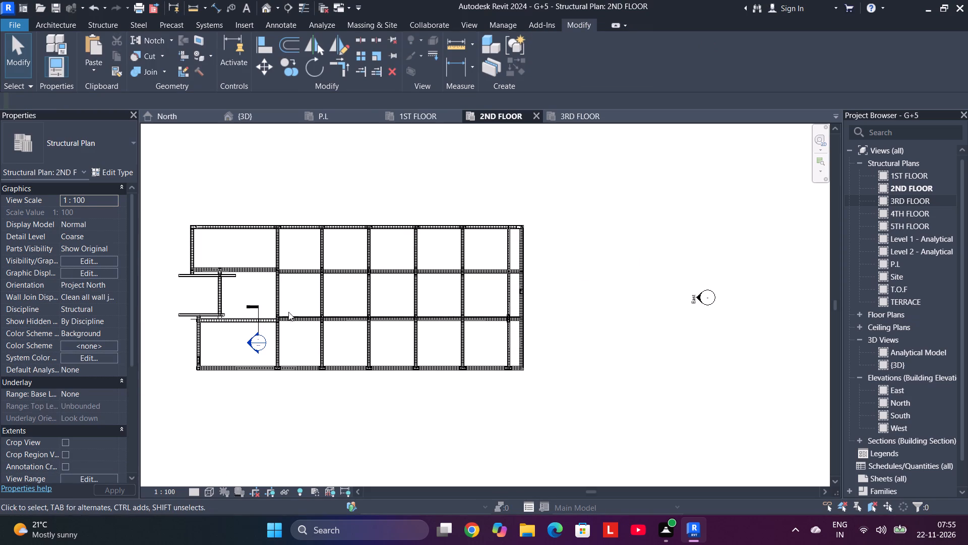
click(262, 331)
drag(264, 332, 249, 333)
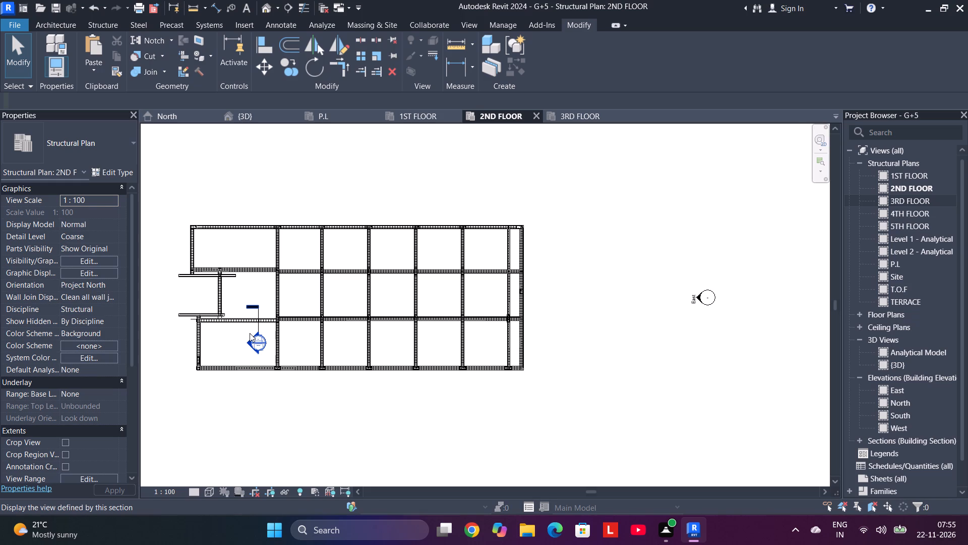
scroll(251, 333, up, 6)
drag(289, 325, 229, 335)
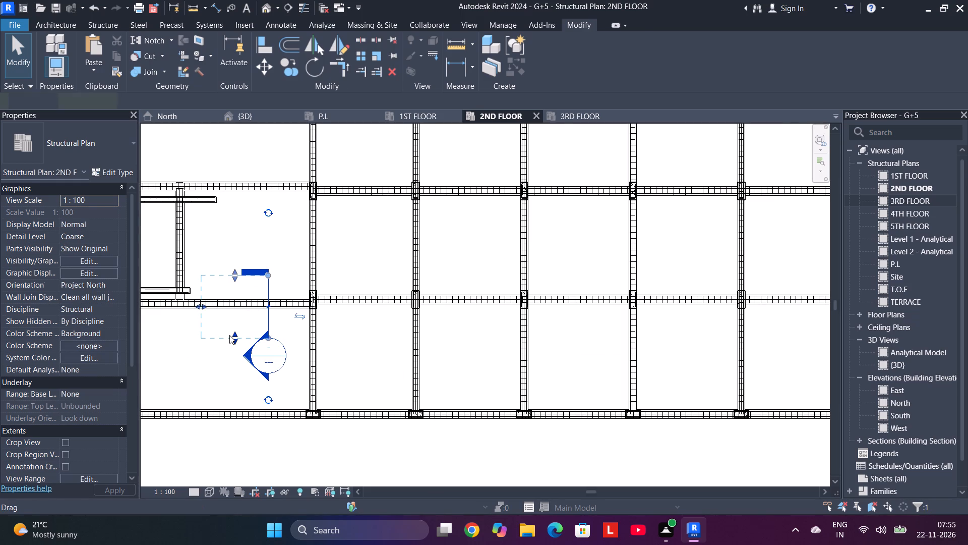
key(Delete)
key(Return)
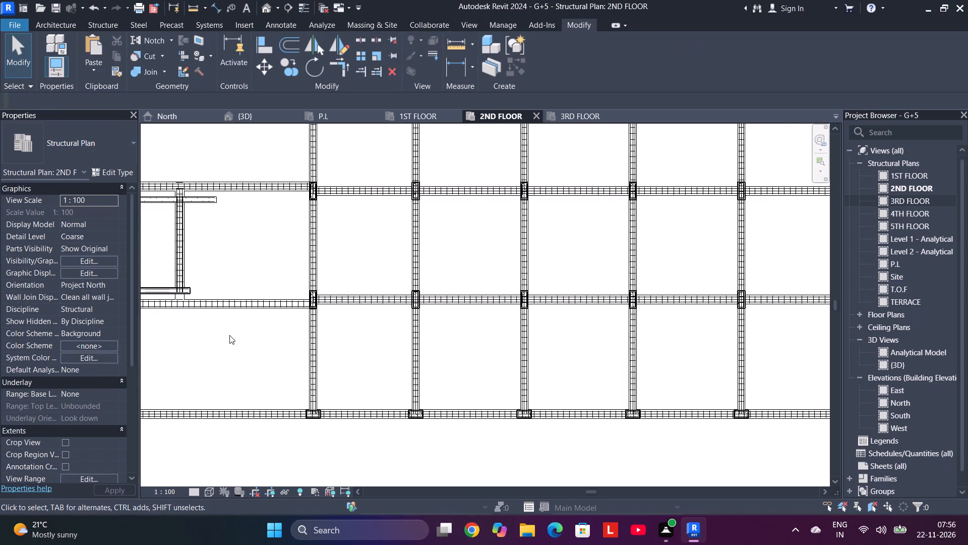
Delete the imported drawing 00-ASN-IFC-STR-FL_R00.dwg at the T.O.F level in the 3D view.
scroll(271, 253, down, 7)
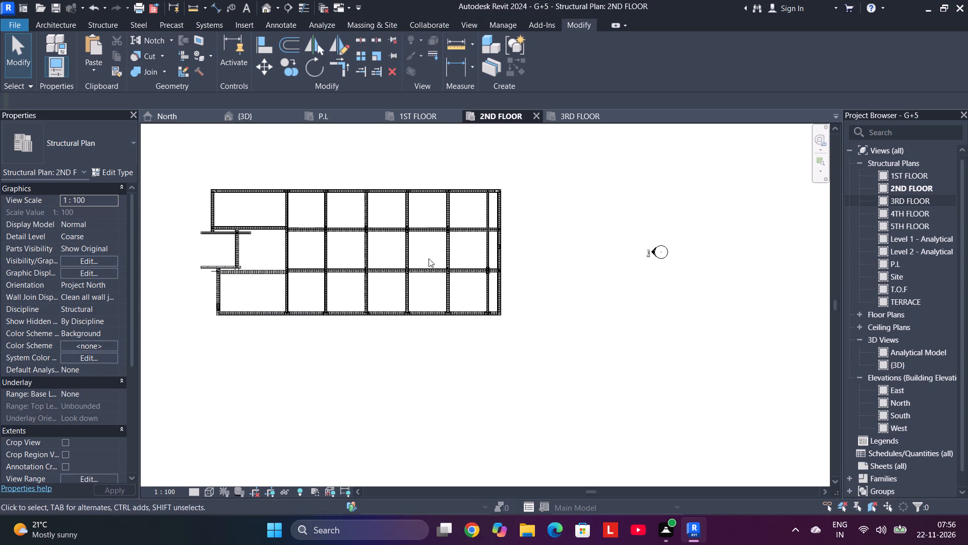
scroll(469, 222, down, 1)
scroll(466, 216, up, 5)
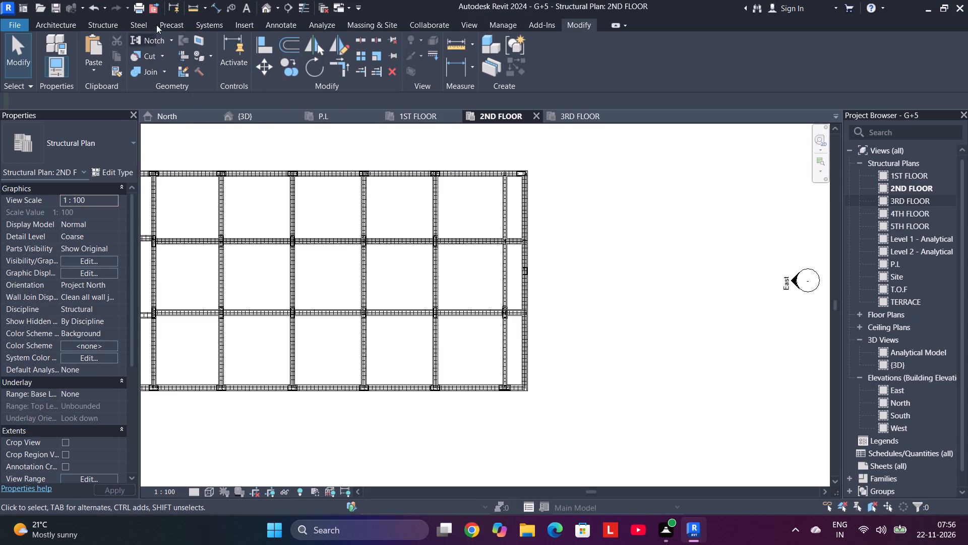
click(105, 25)
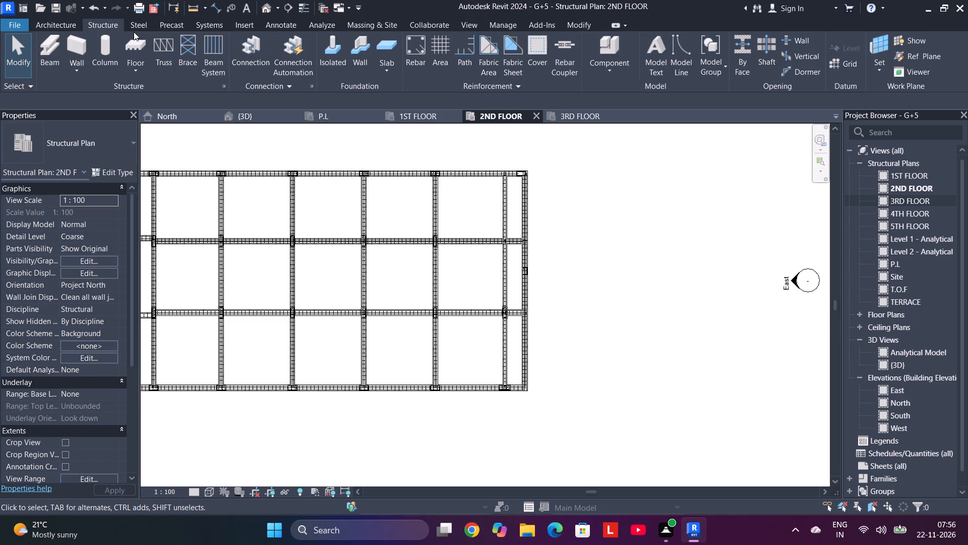
click(257, 117)
scroll(424, 256, down, 4)
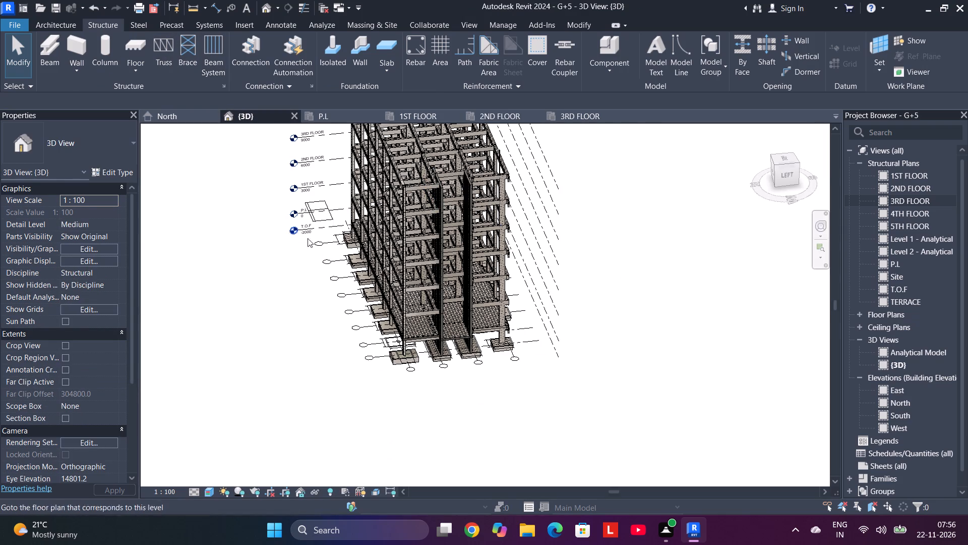
click(322, 259)
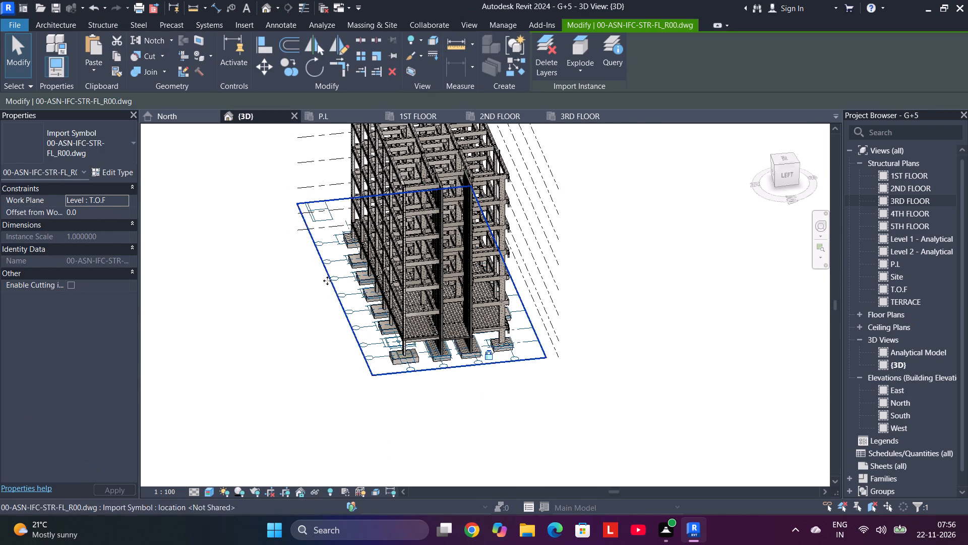
drag(356, 385, 347, 304)
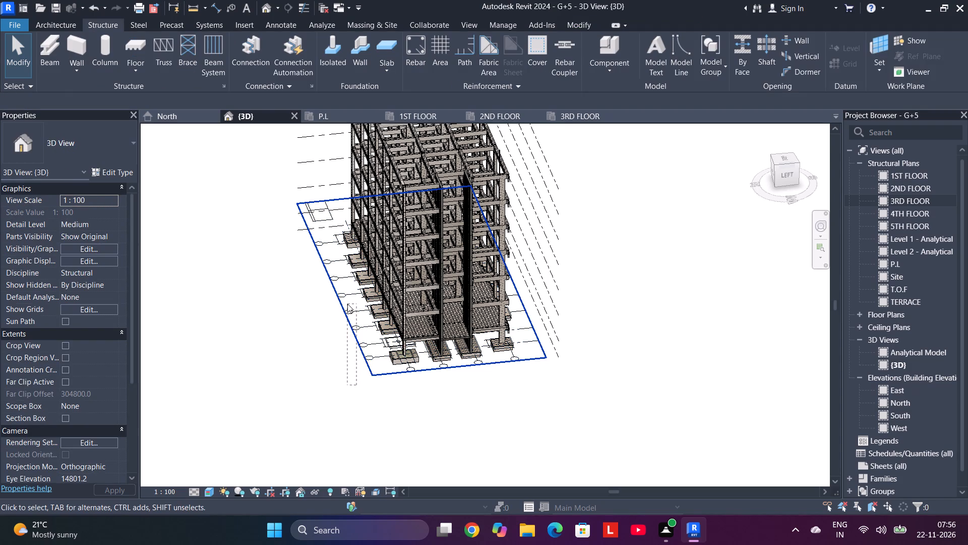
key(Delete)
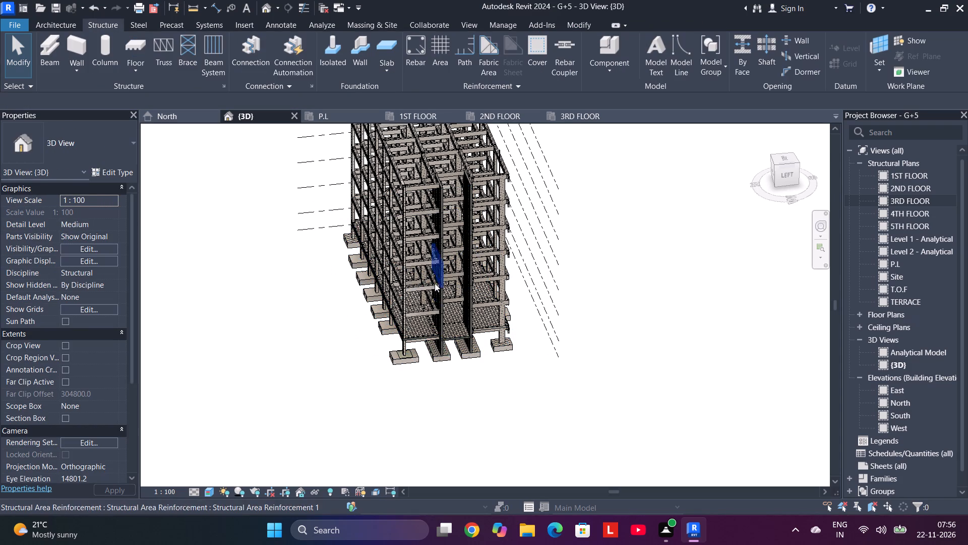
Examine the beams, walls and protruding bar ends on the building's left face in the 3D view.
scroll(435, 283, up, 9)
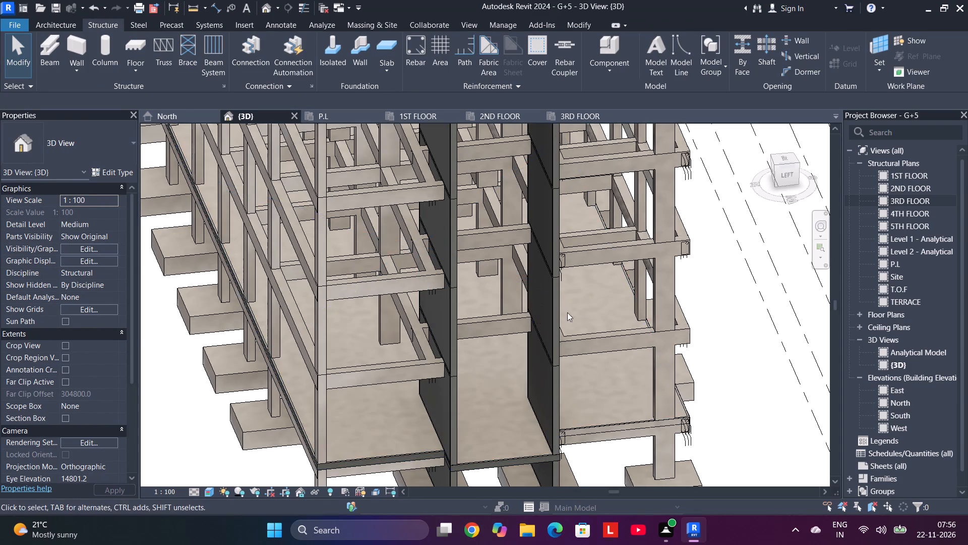
scroll(520, 302, up, 2)
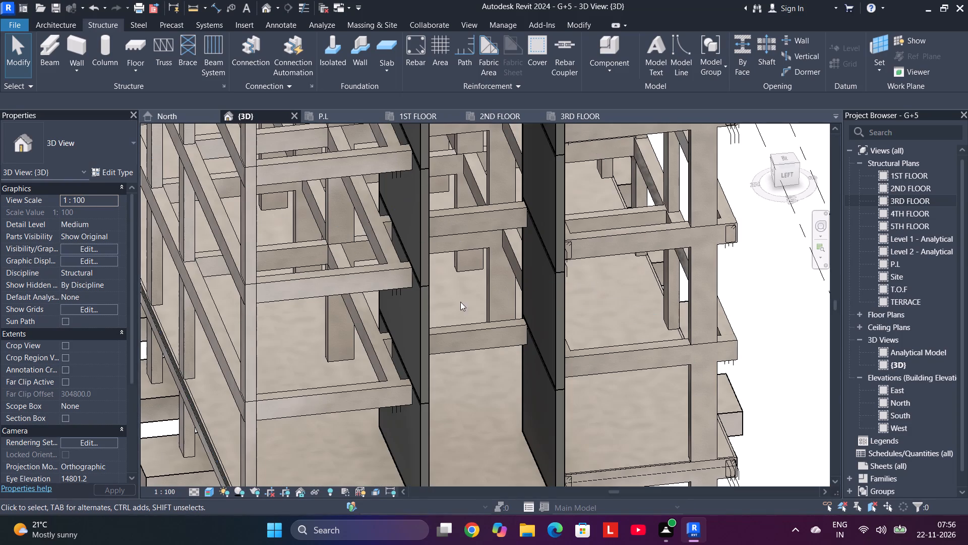
scroll(311, 291, down, 8)
middle_drag(318, 288, 339, 392)
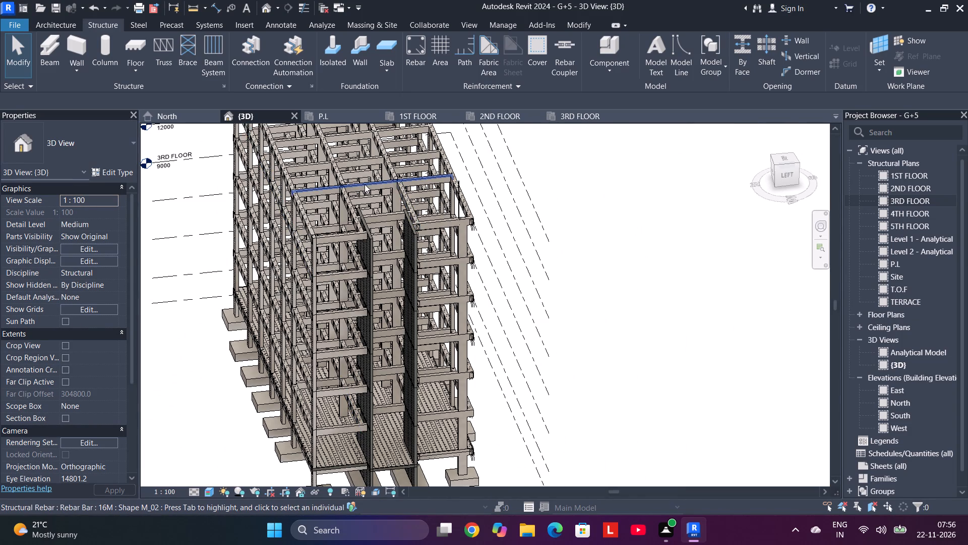
scroll(388, 188, up, 4)
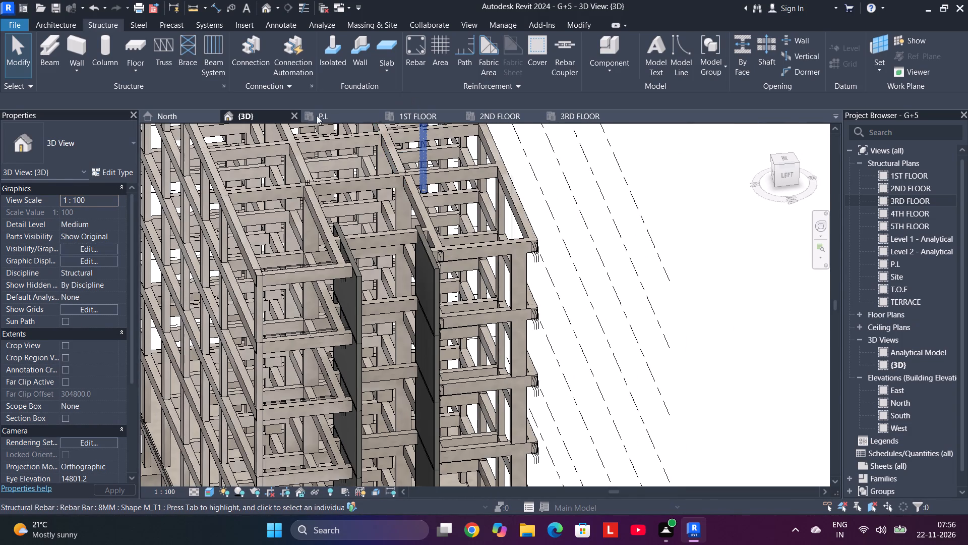
Examine the beam layout and bays of the 1ST FLOOR plan, from the east edge to the west wall area.
click(431, 120)
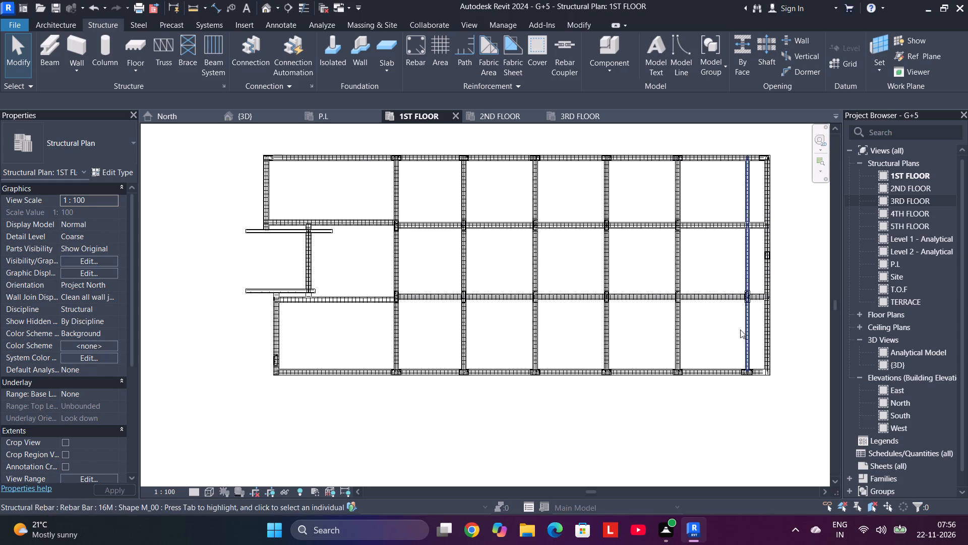
middle_drag(734, 273, 621, 256)
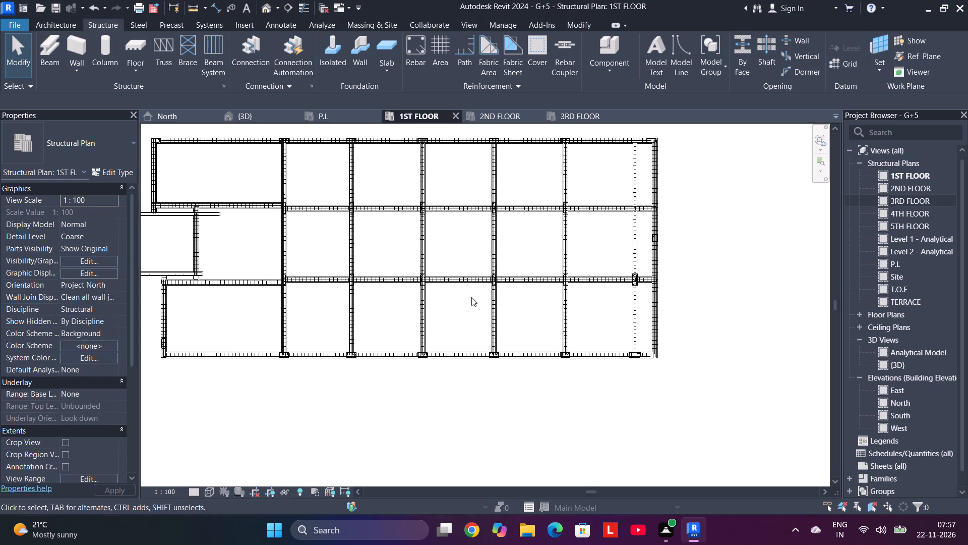
scroll(489, 281, down, 2)
middle_drag(487, 279, 515, 276)
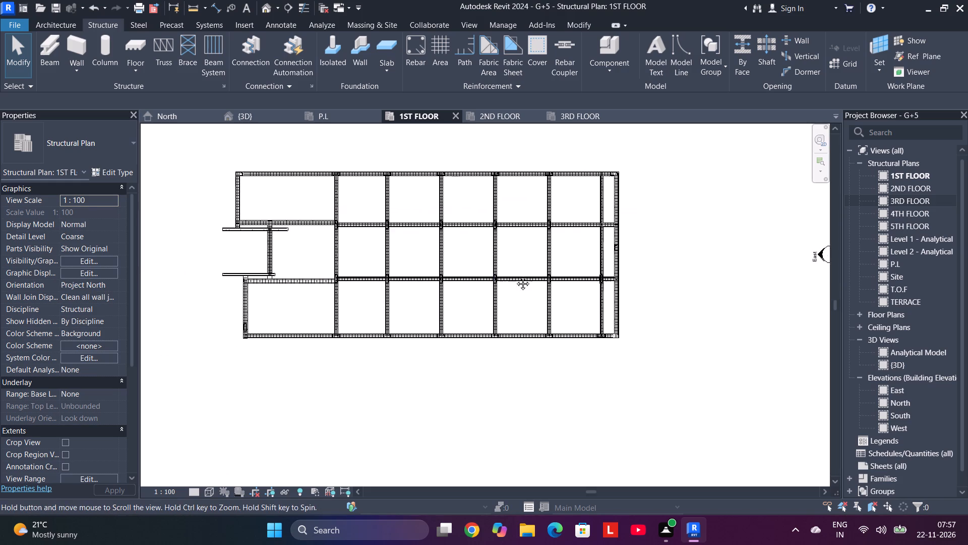
middle_drag(515, 276, 613, 281)
middle_drag(438, 234, 433, 259)
scroll(433, 259, up, 1)
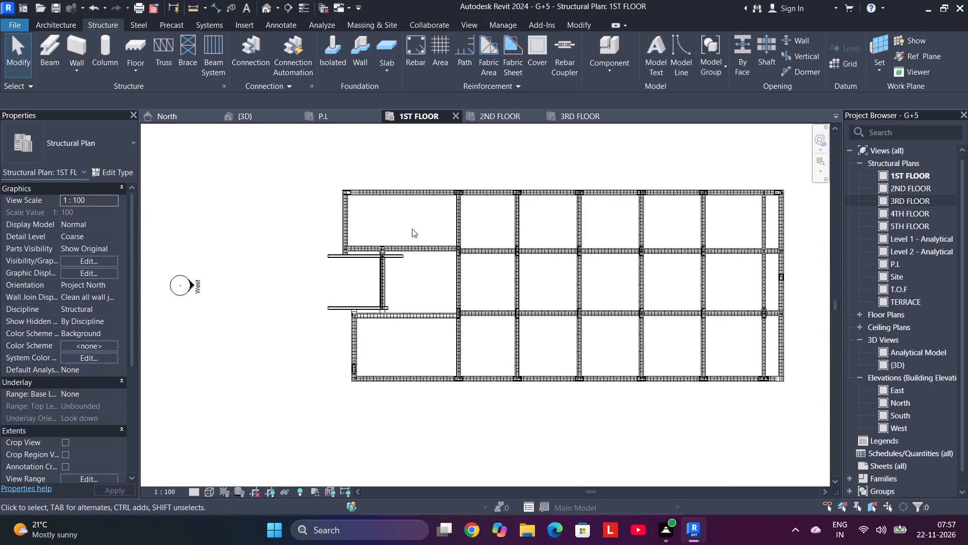
scroll(435, 234, up, 2)
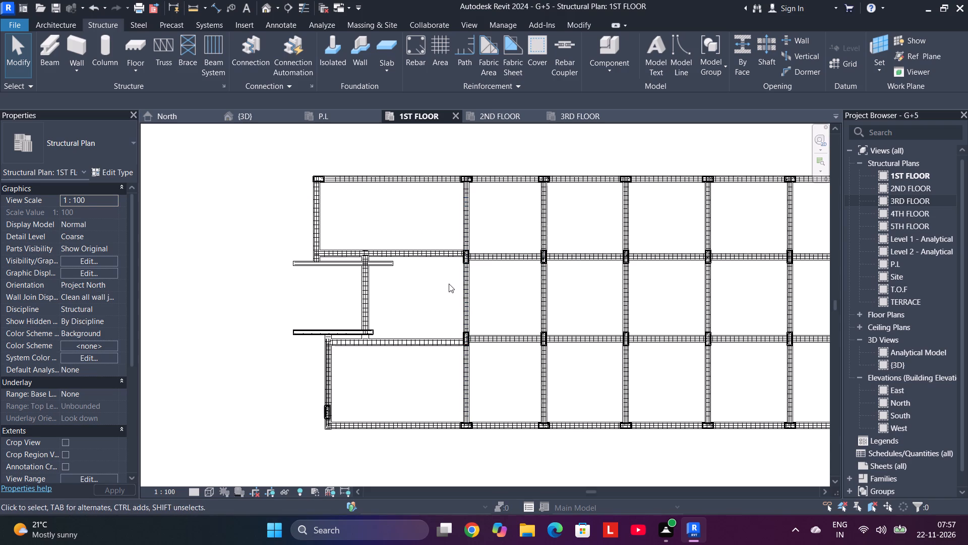
scroll(449, 279, up, 4)
scroll(431, 271, down, 4)
scroll(431, 271, up, 4)
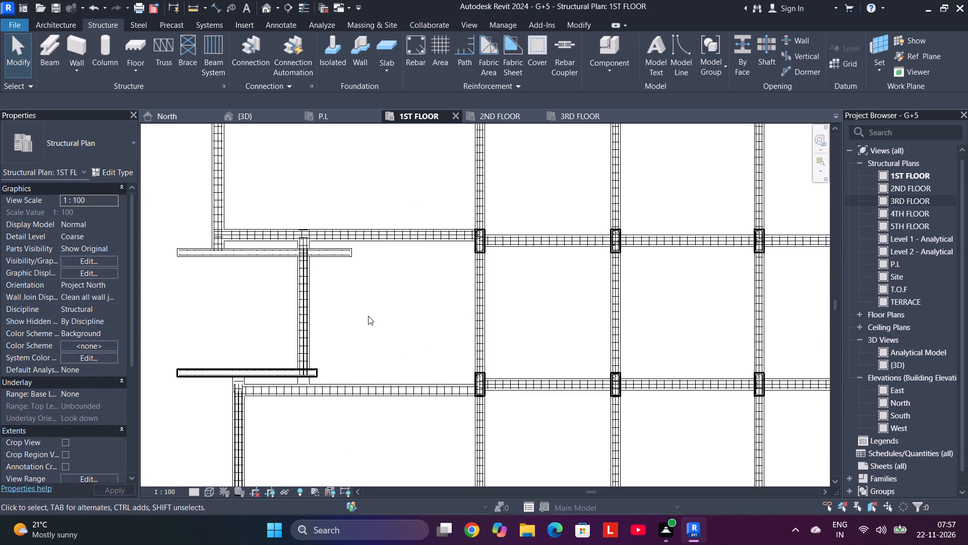
scroll(524, 315, down, 4)
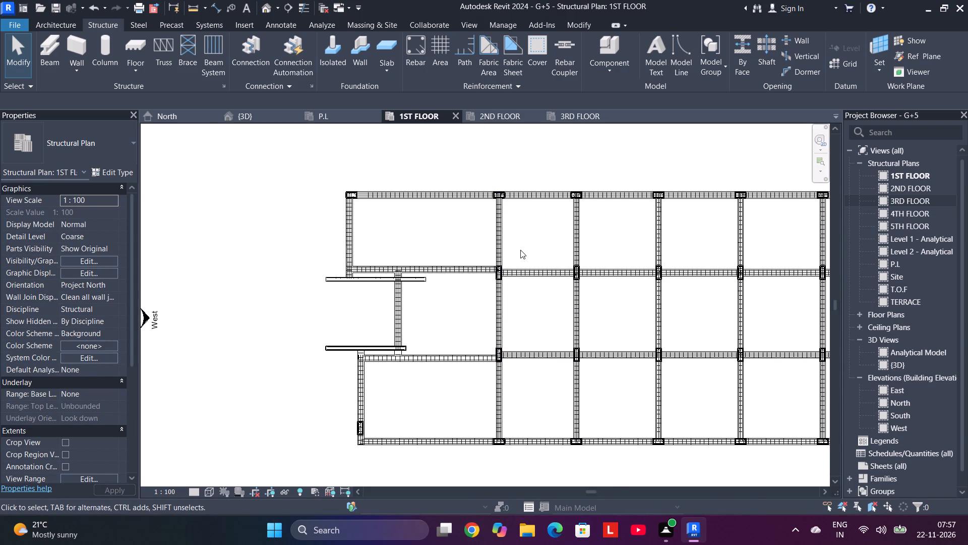
scroll(523, 227, down, 3)
middle_drag(521, 244, 421, 276)
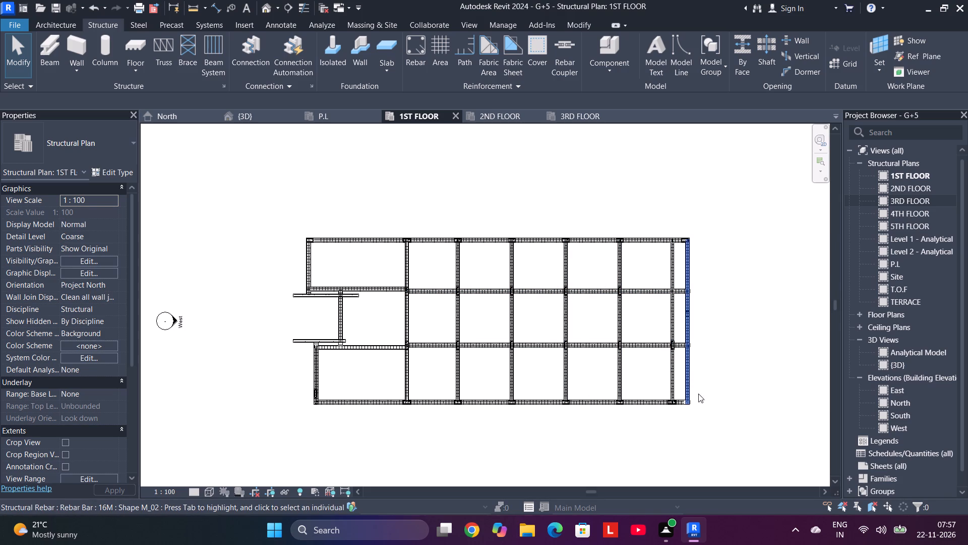
Sketch a rectangular 150mm Foundation Slab boundary at 1ST FLOOR, about 7025 by 3650 mm, over the northwest bay's beam edges.
scroll(380, 255, up, 3)
middle_drag(365, 254, 433, 270)
scroll(400, 268, up, 5)
scroll(329, 245, up, 4)
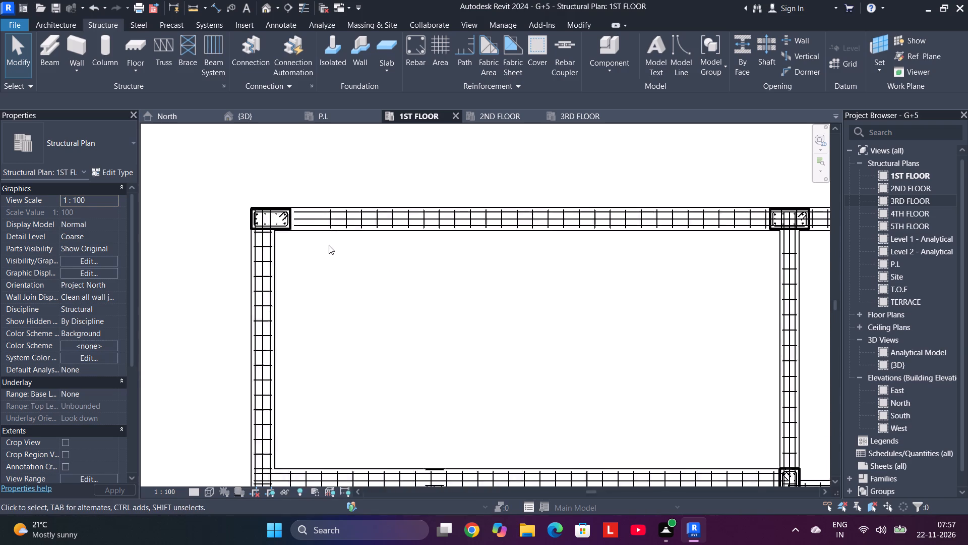
scroll(329, 245, down, 3)
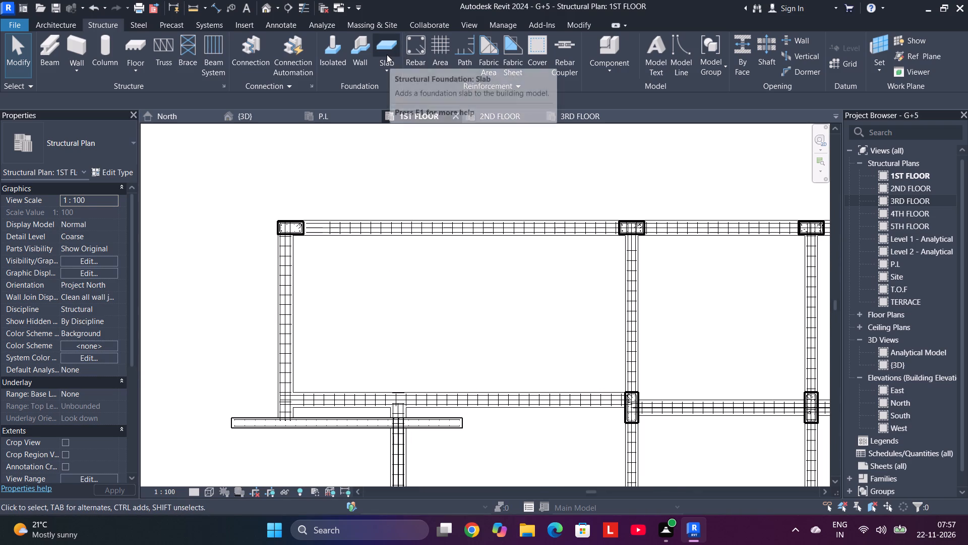
click(387, 54)
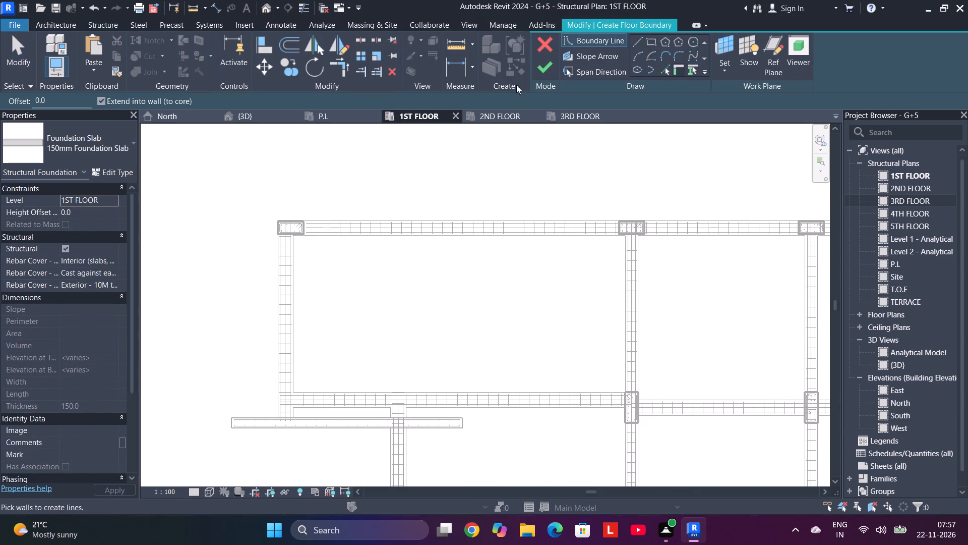
click(650, 37)
scroll(271, 221, up, 8)
click(278, 220)
scroll(349, 277, down, 5)
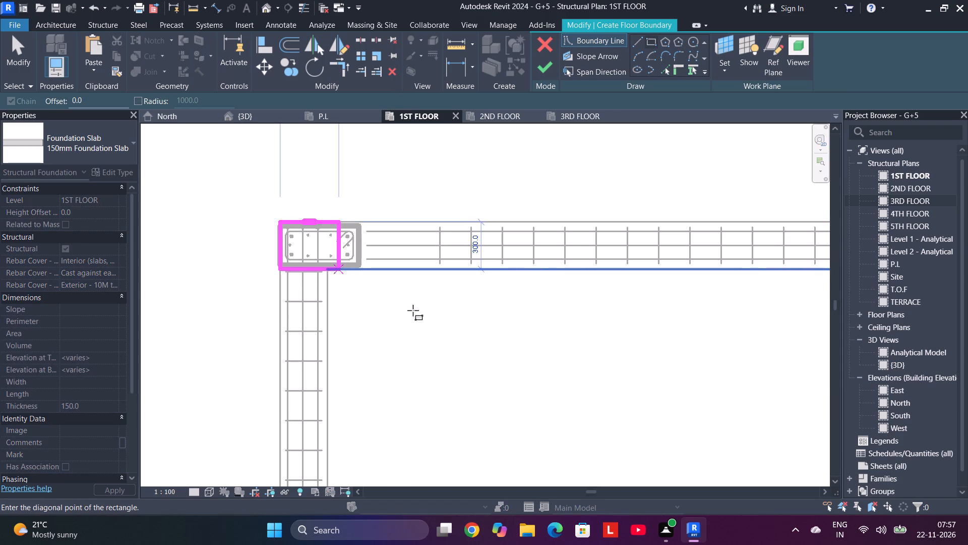
scroll(413, 310, down, 4)
middle_drag(451, 339, 342, 231)
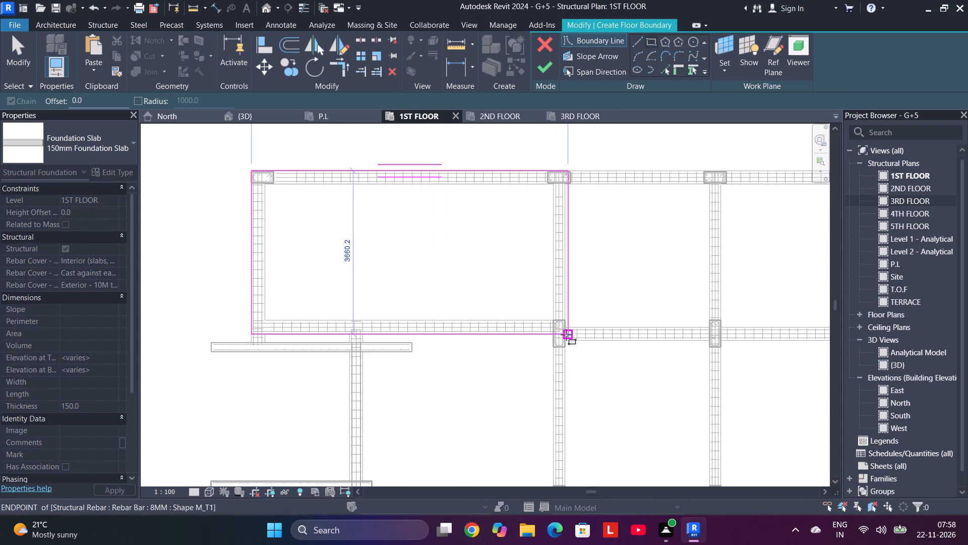
scroll(563, 350, up, 2)
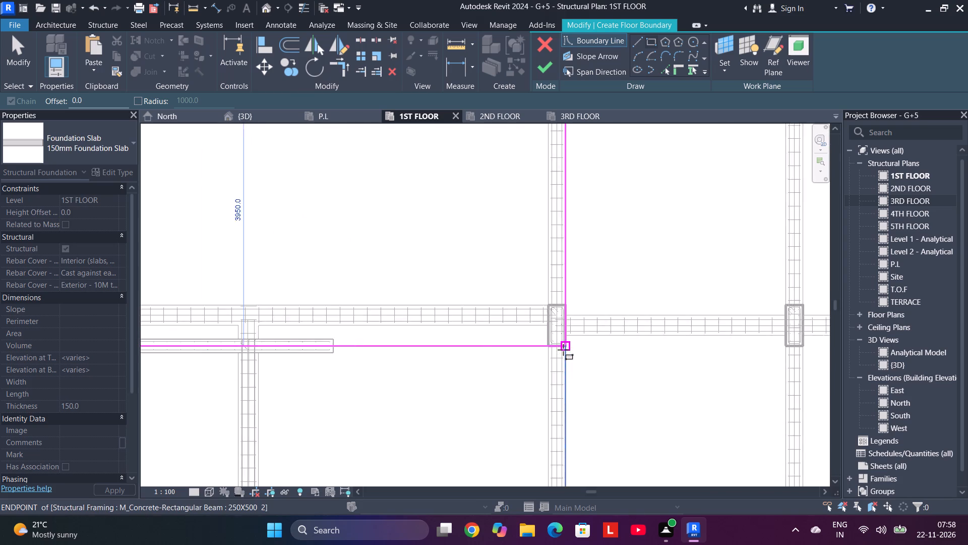
scroll(563, 350, up, 2)
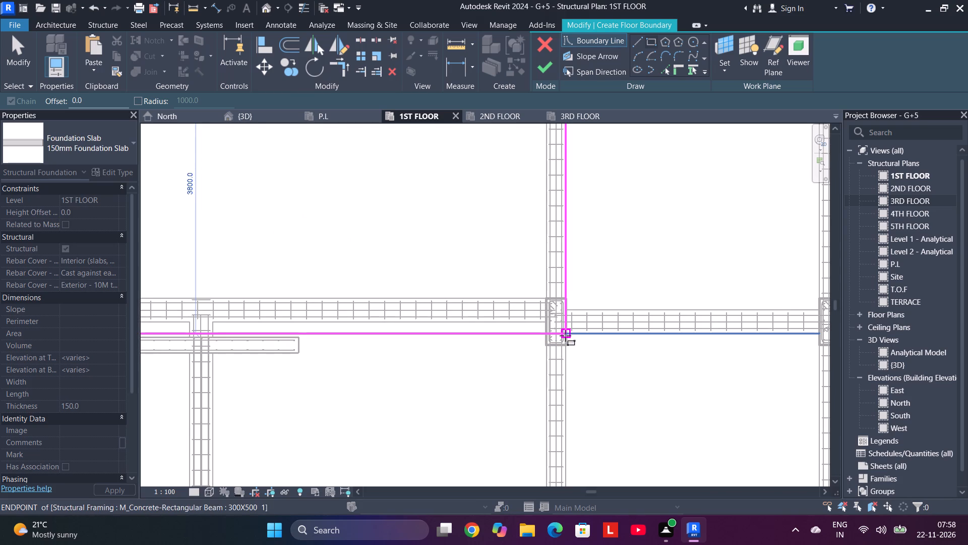
scroll(566, 338, up, 3)
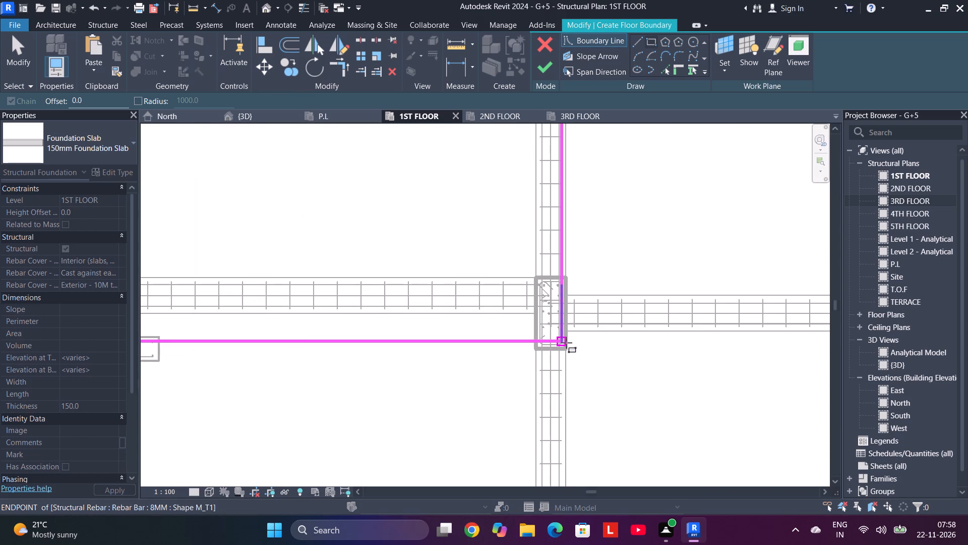
scroll(567, 348, down, 2)
middle_drag(567, 348, 617, 338)
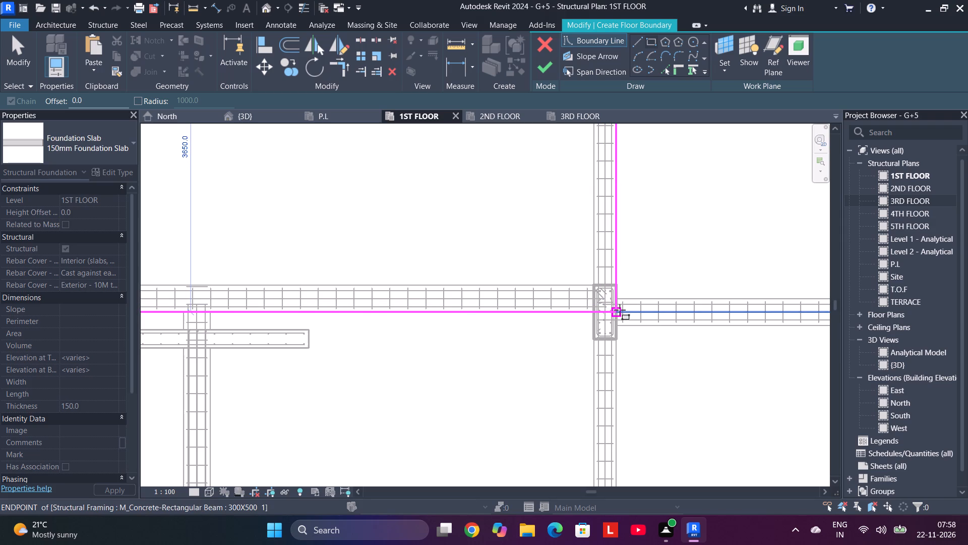
scroll(620, 310, up, 3)
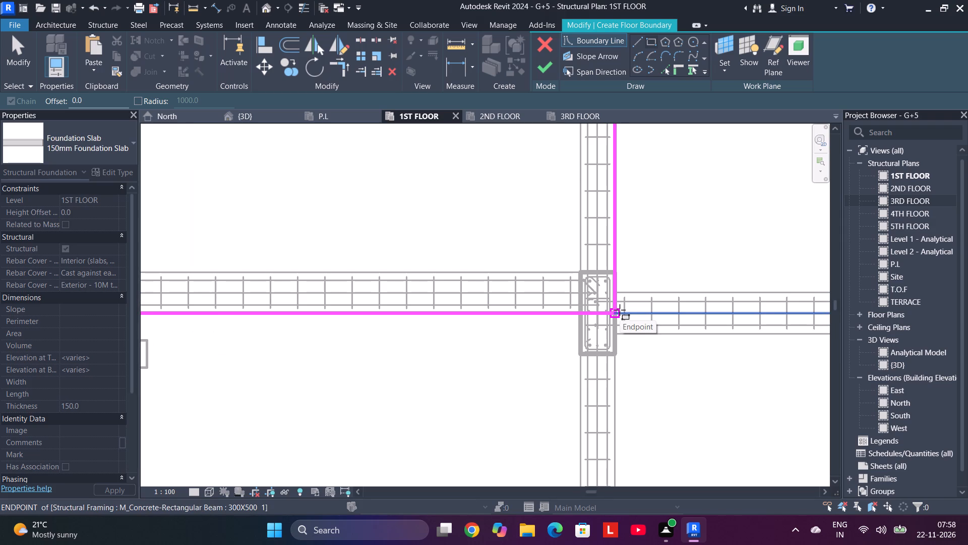
scroll(620, 310, up, 5)
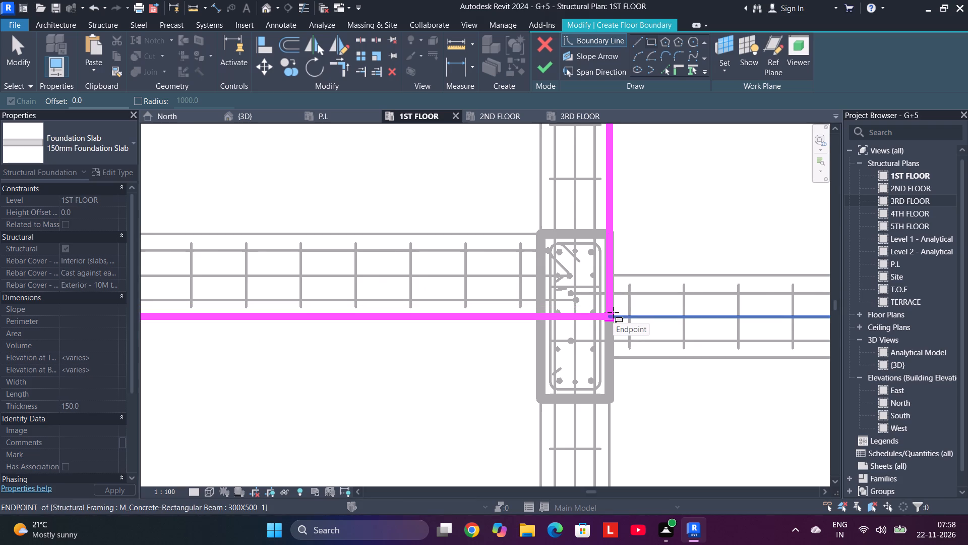
click(613, 312)
scroll(580, 292, down, 8)
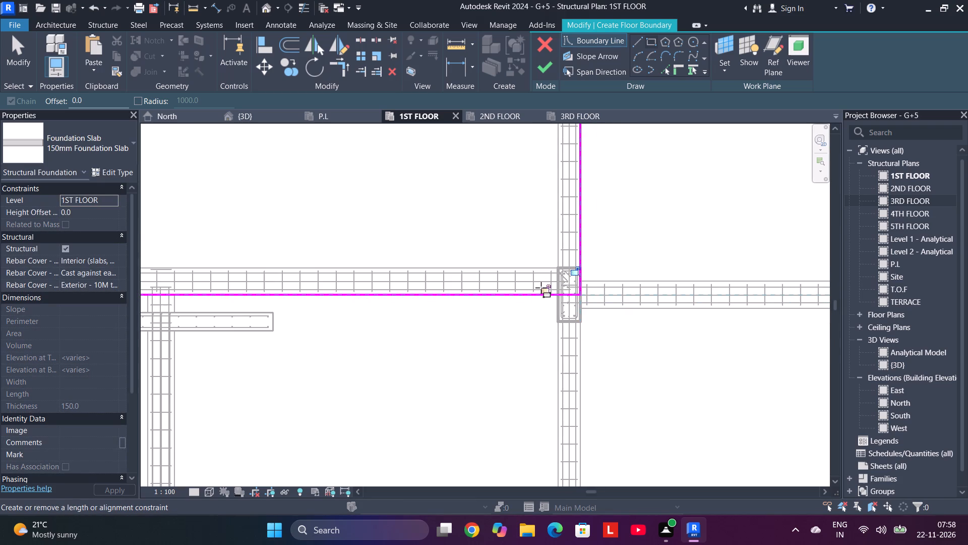
Lock the south edge of the slab boundary to the beam alignment and finish the slab sketch.
click(546, 289)
scroll(577, 275, down, 5)
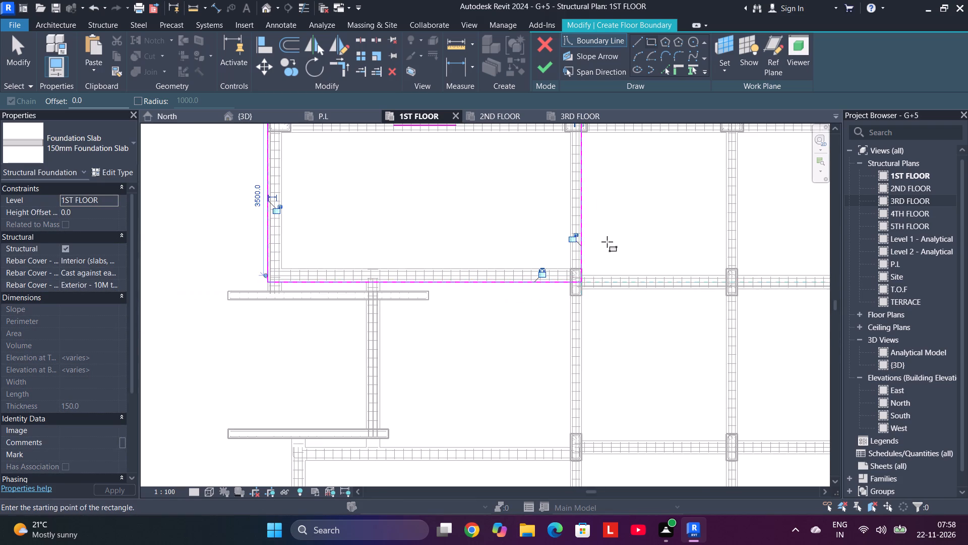
scroll(607, 242, down, 2)
middle_drag(607, 242, 590, 297)
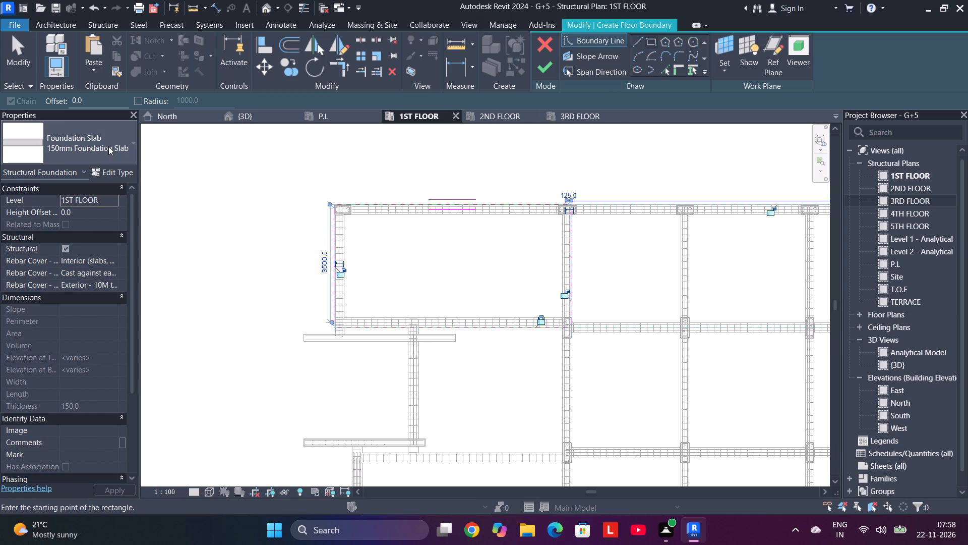
scroll(582, 209, up, 5)
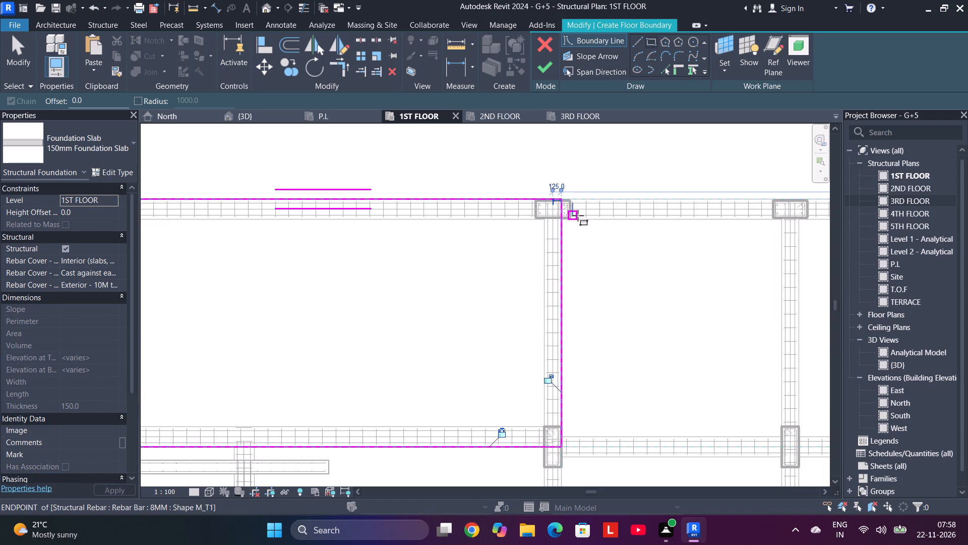
scroll(578, 215, up, 5)
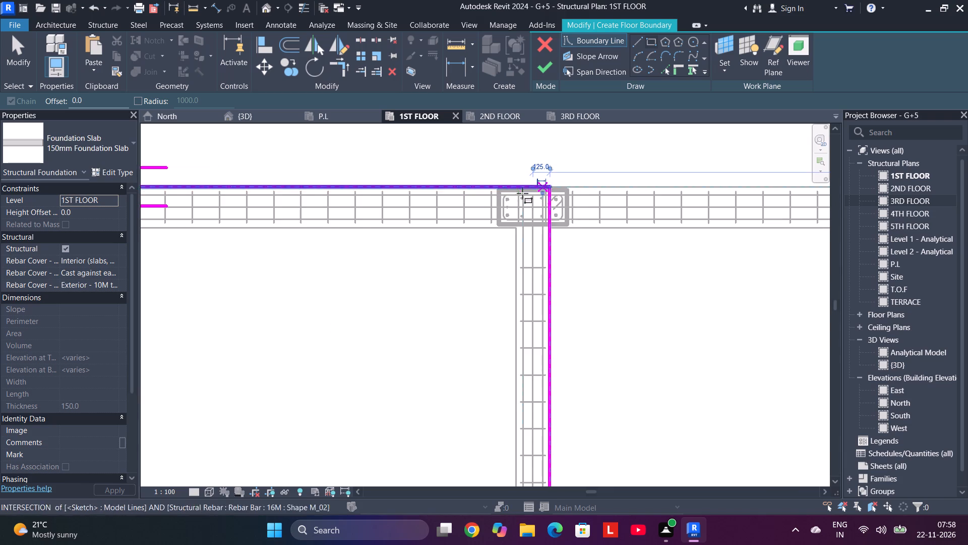
scroll(521, 193, up, 1)
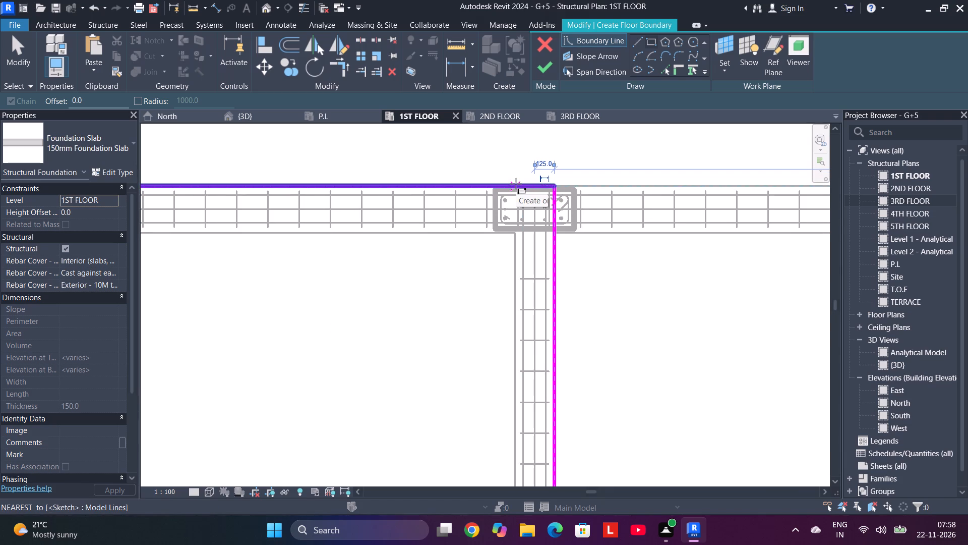
click(542, 70)
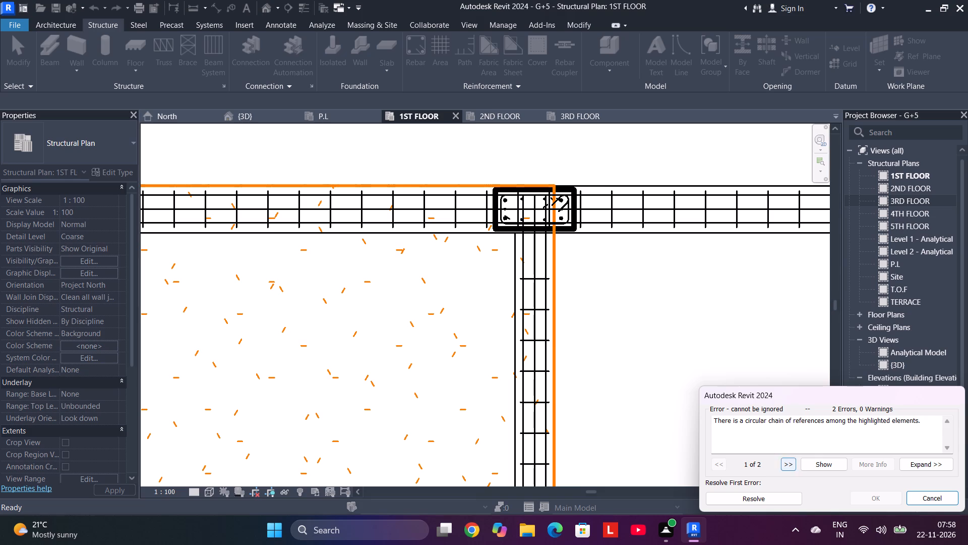
Inspect the elements in the circular-reference errors between the new slab and the 300X500 beams, and resolve the errors.
click(824, 465)
scroll(402, 289, up, 1)
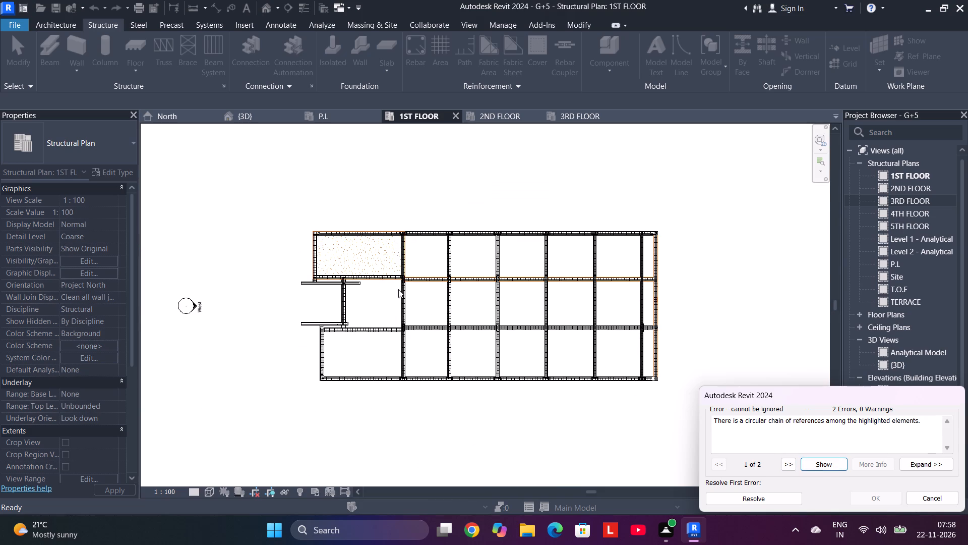
scroll(398, 289, up, 9)
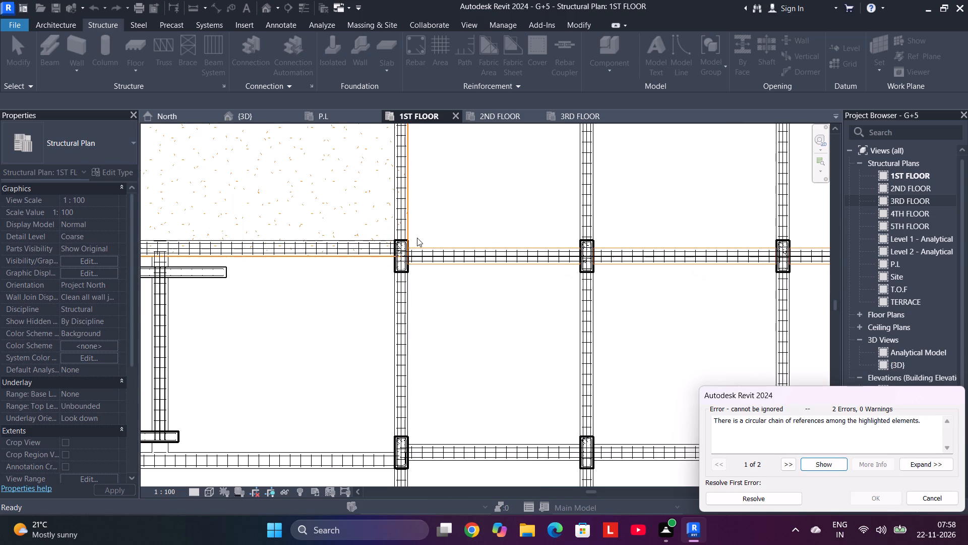
scroll(417, 238, up, 10)
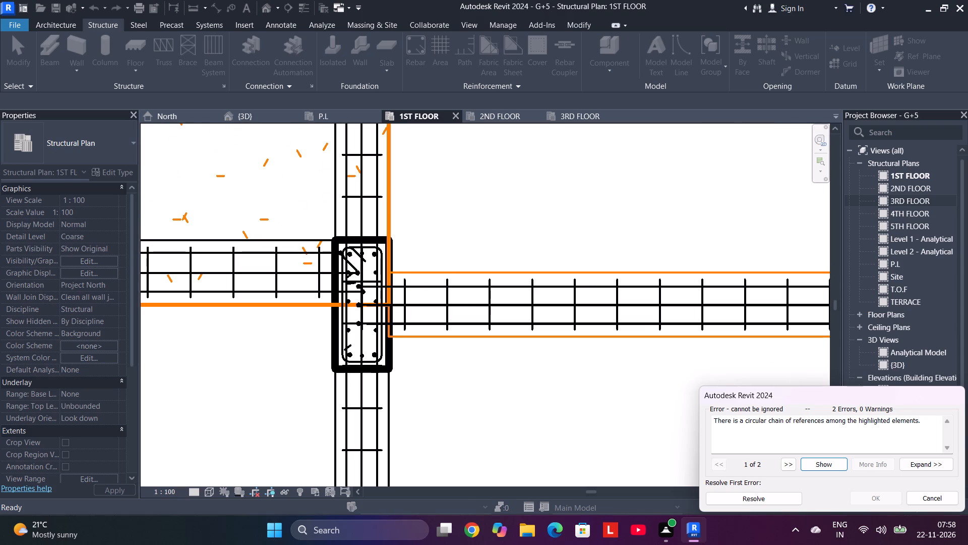
click(789, 462)
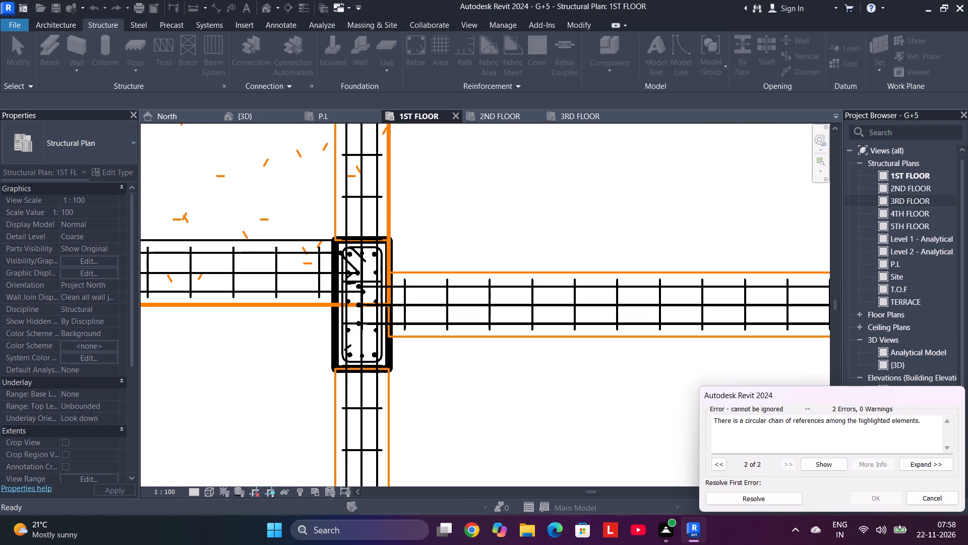
click(910, 466)
click(735, 281)
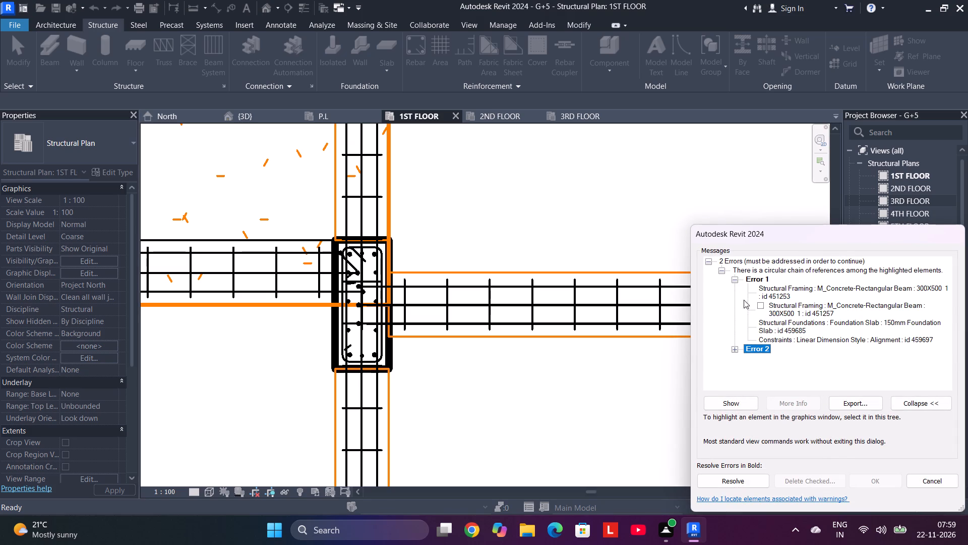
click(763, 305)
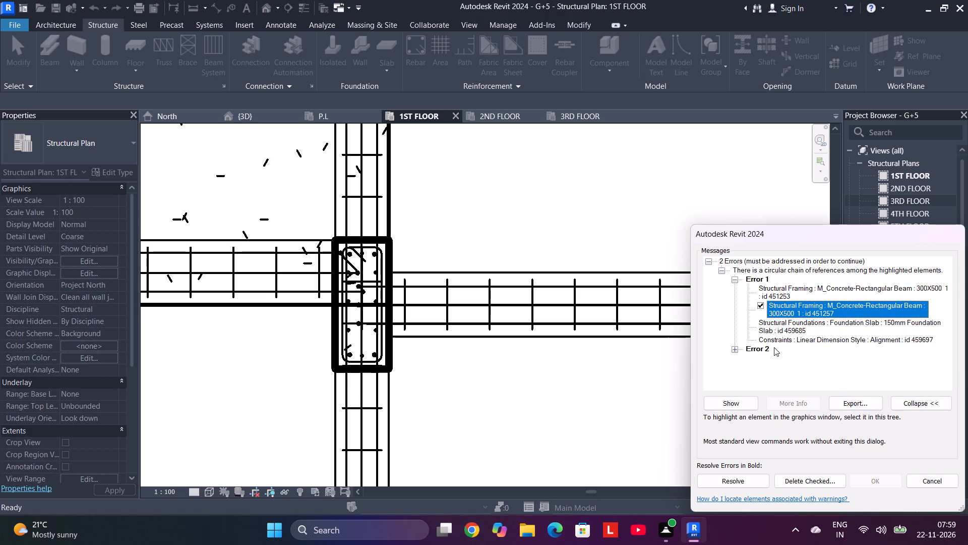
click(618, 379)
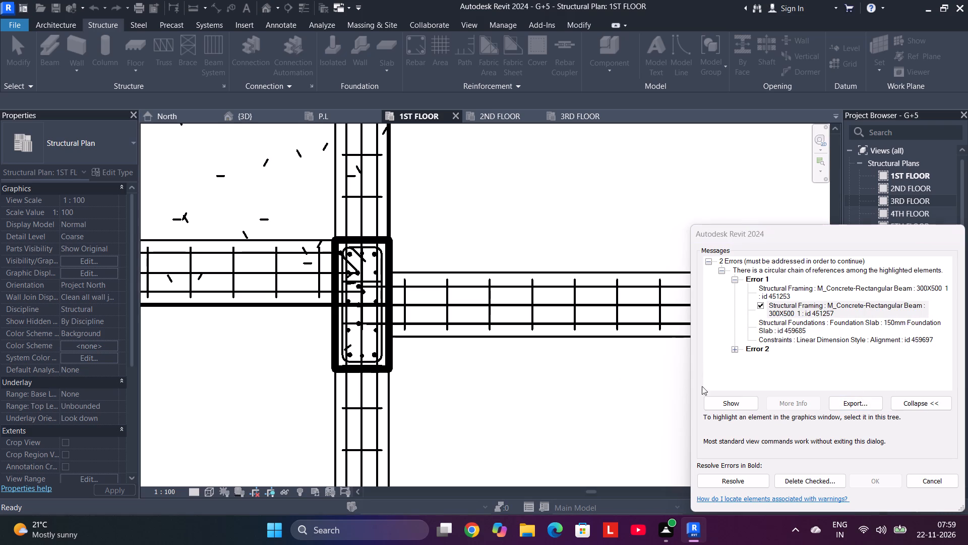
click(742, 485)
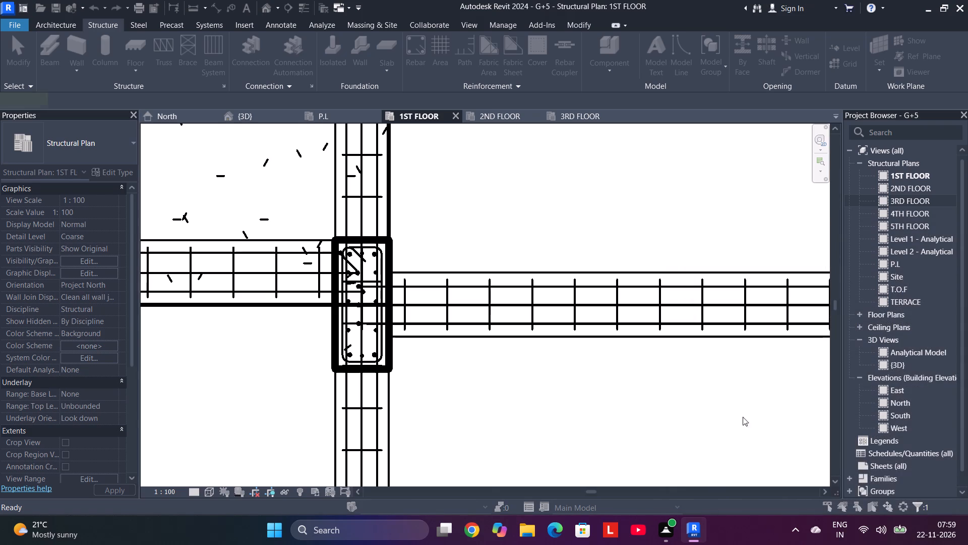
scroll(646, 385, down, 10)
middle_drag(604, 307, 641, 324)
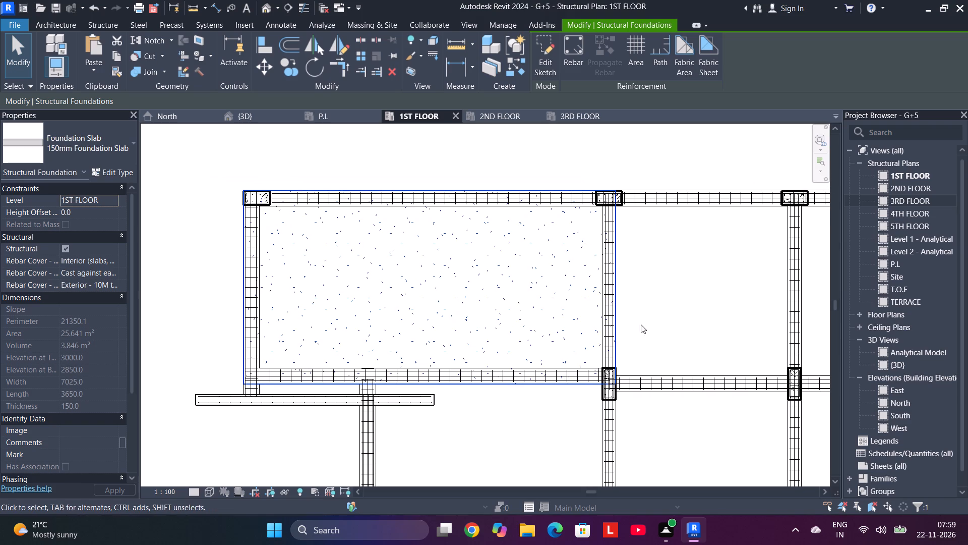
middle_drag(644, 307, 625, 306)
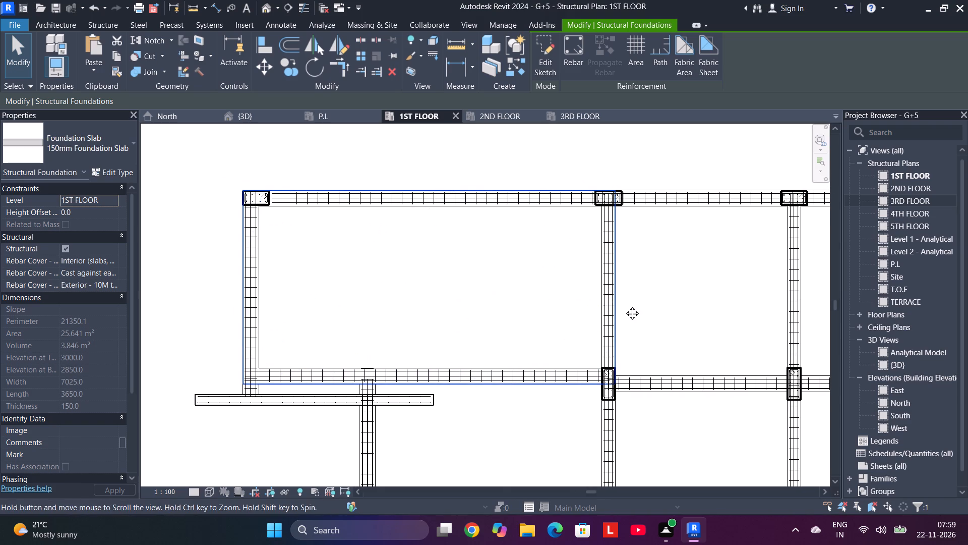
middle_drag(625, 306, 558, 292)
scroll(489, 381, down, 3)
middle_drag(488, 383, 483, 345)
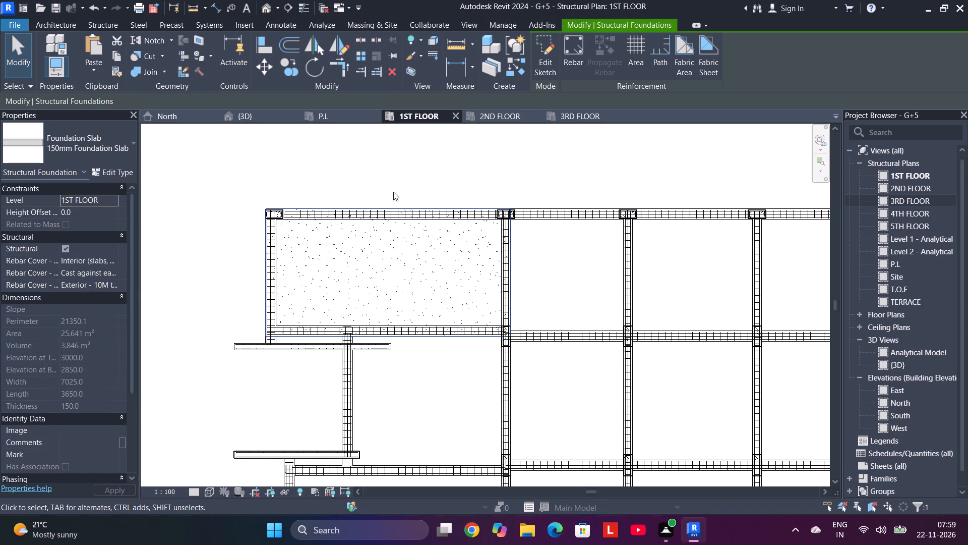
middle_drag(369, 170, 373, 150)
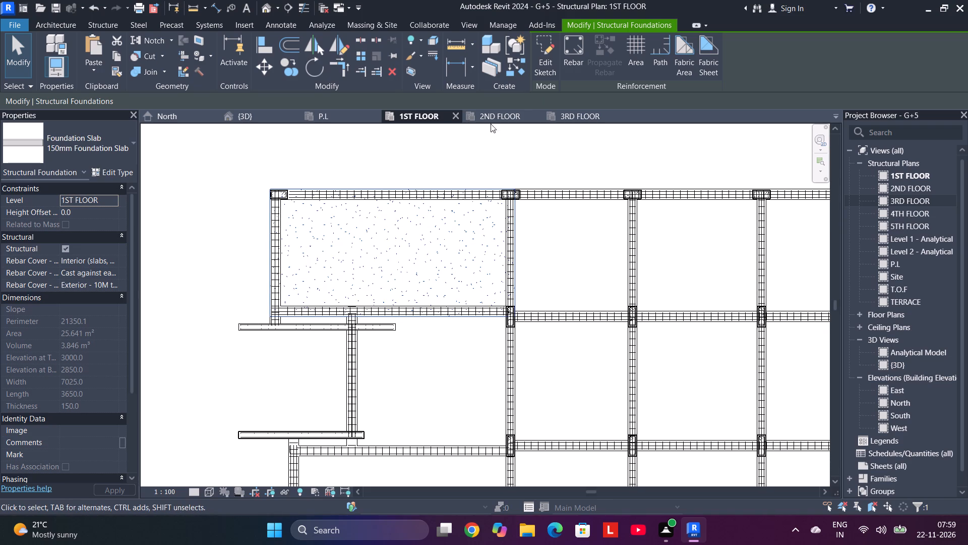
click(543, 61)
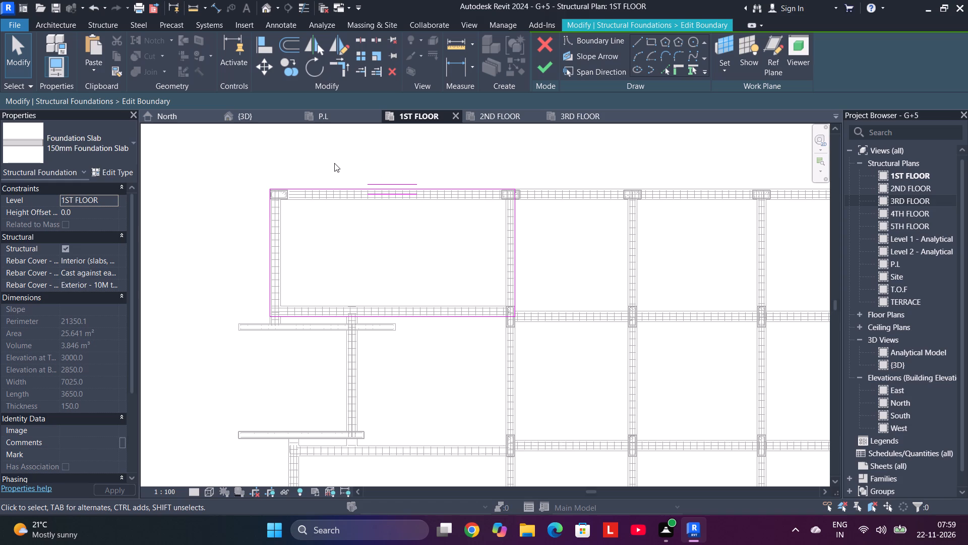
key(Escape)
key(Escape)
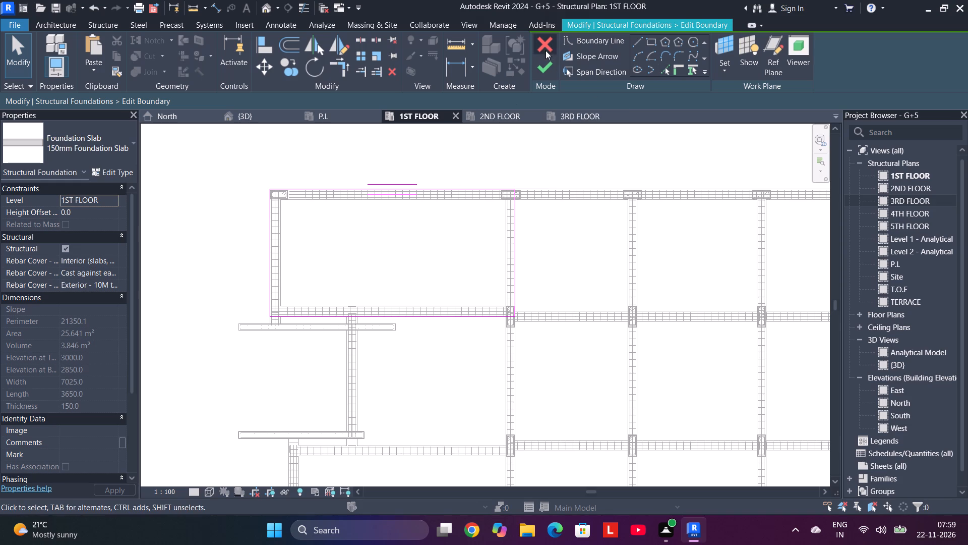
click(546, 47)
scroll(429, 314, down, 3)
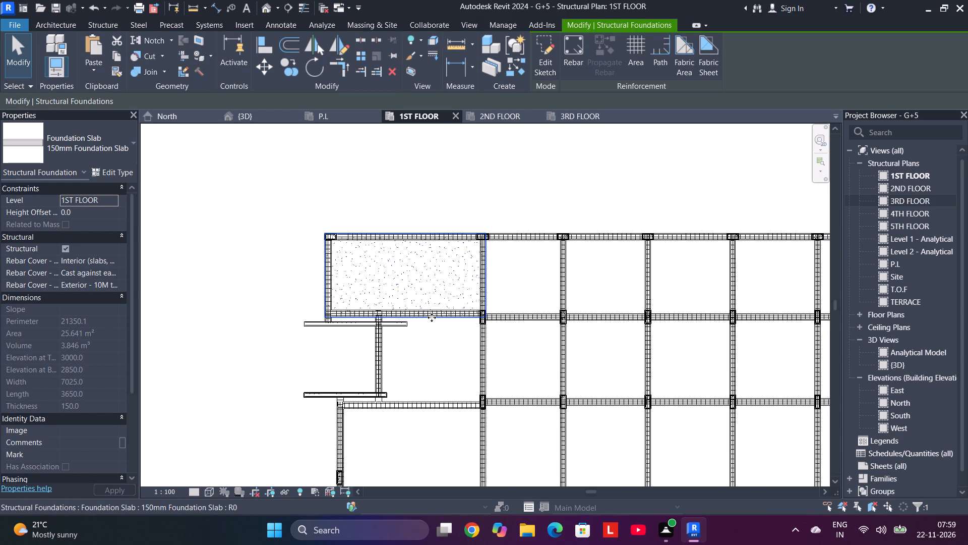
Sketch a rectangular 150mm Foundation Slab boundary at 1ST FLOOR, about 4575 by 3700 mm, over the bay directly south of the northwest slab.
scroll(448, 346, down, 2)
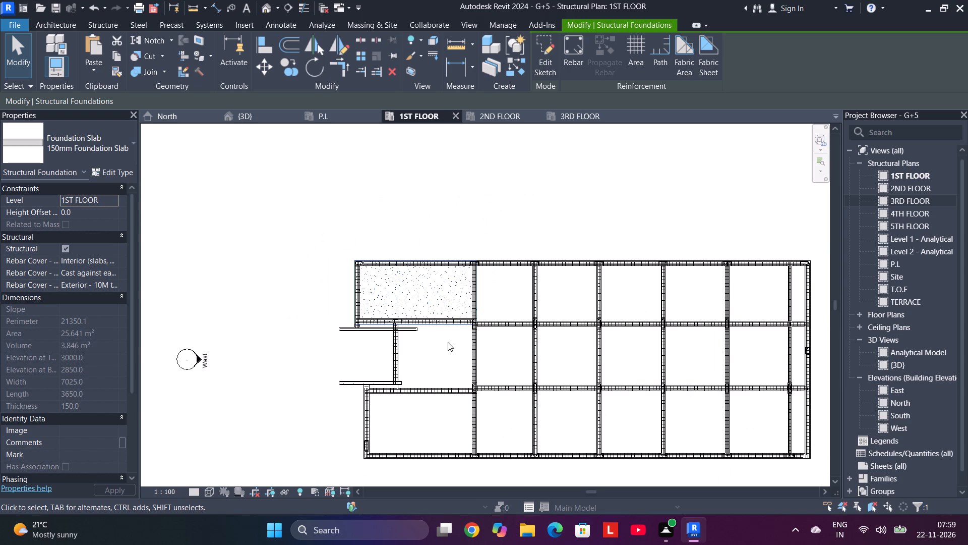
scroll(448, 342, down, 2)
scroll(448, 342, up, 4)
scroll(503, 317, up, 3)
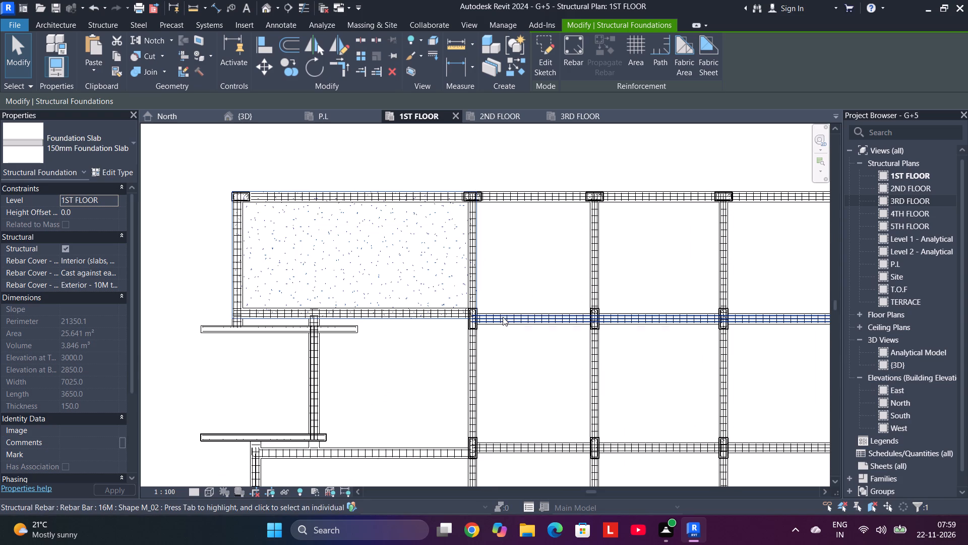
middle_drag(505, 275, 517, 223)
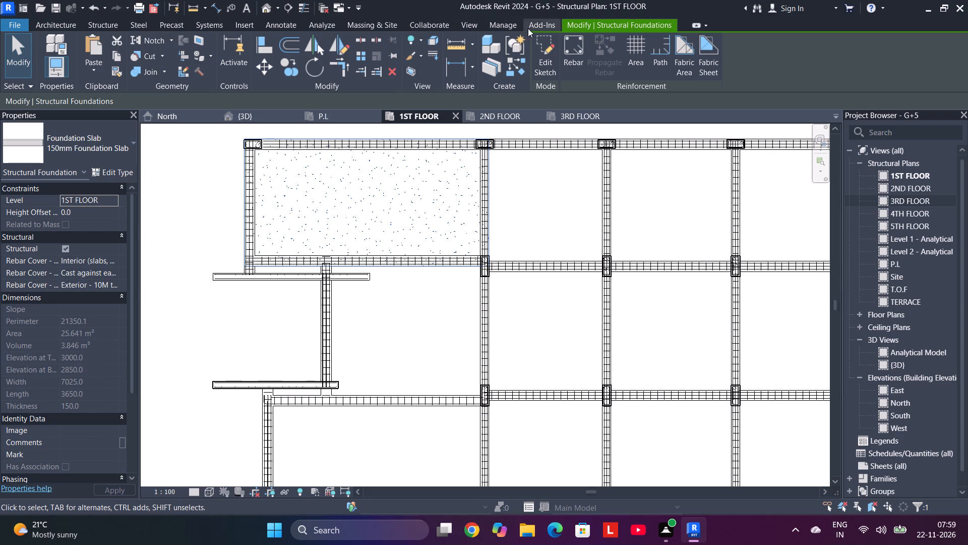
click(109, 22)
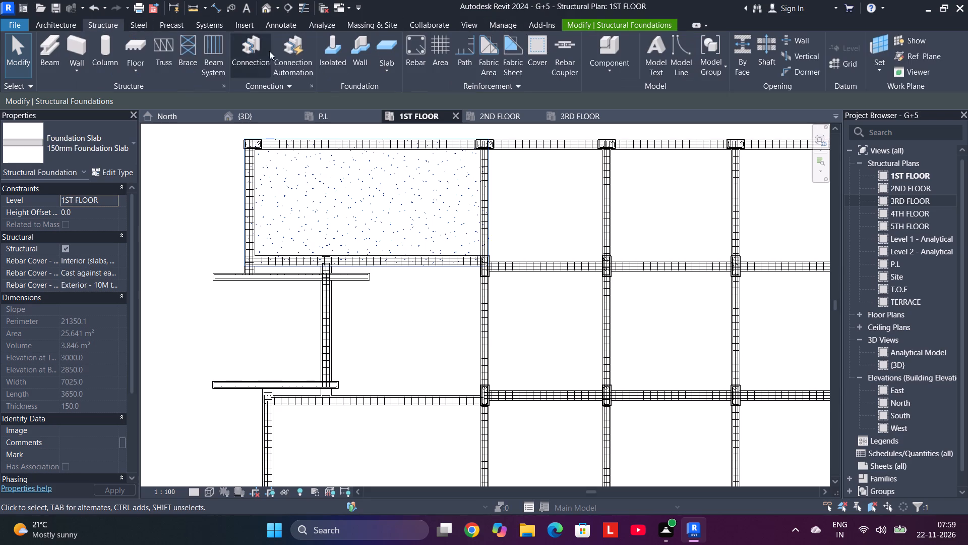
click(392, 52)
scroll(349, 266, up, 4)
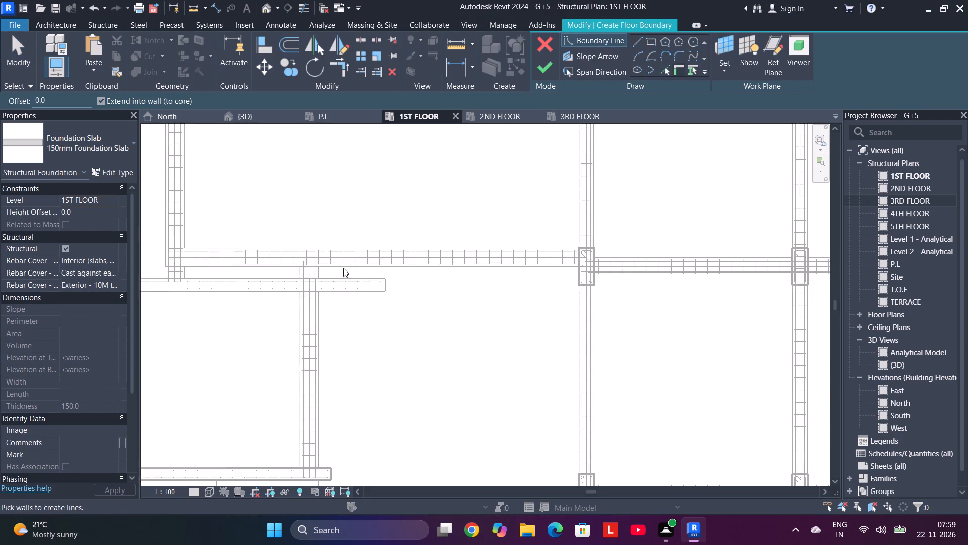
scroll(320, 265, up, 4)
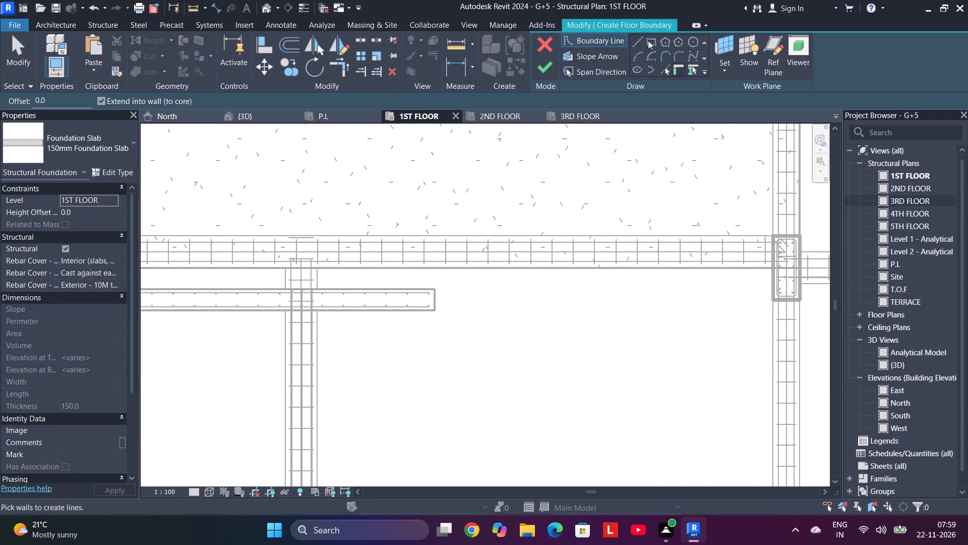
click(651, 40)
scroll(318, 269, up, 5)
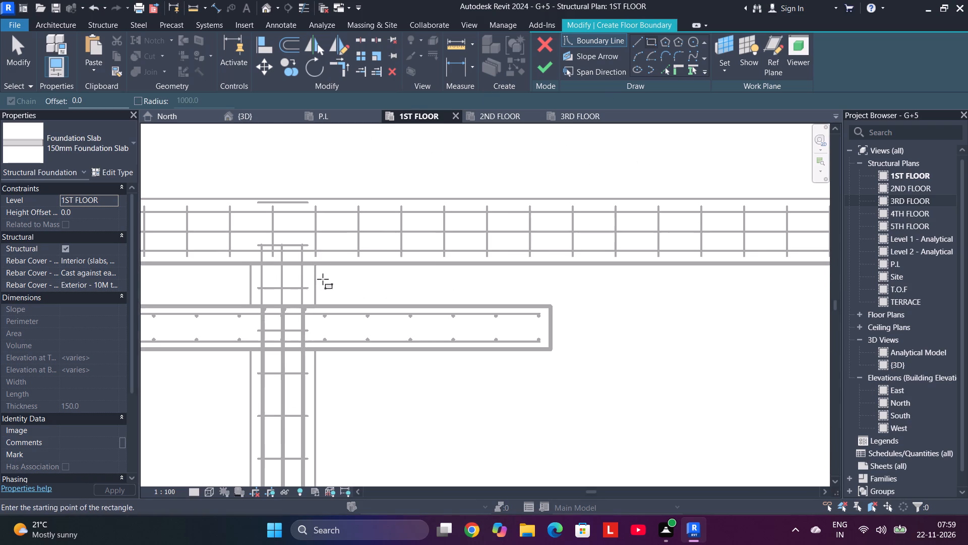
click(249, 264)
scroll(593, 360, down, 8)
middle_drag(613, 373, 384, 184)
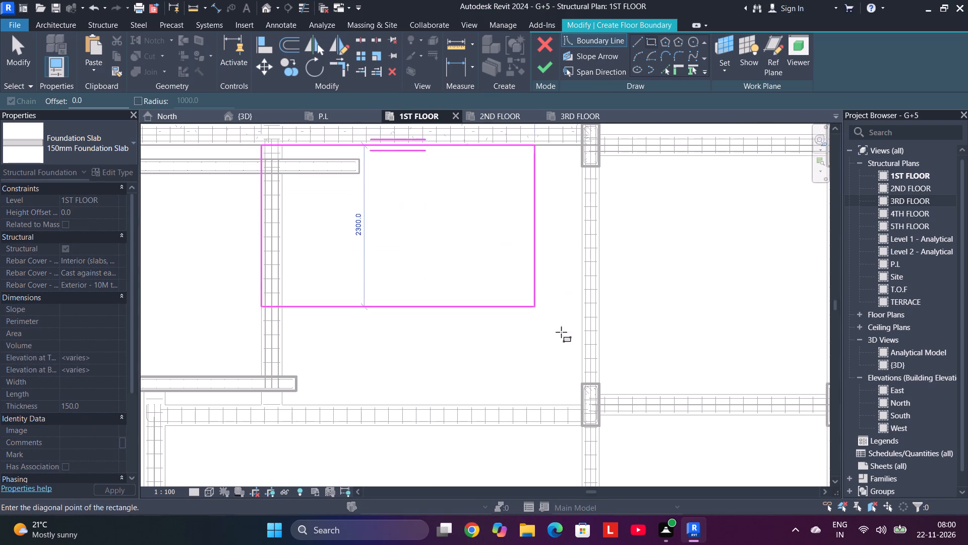
scroll(579, 408, up, 4)
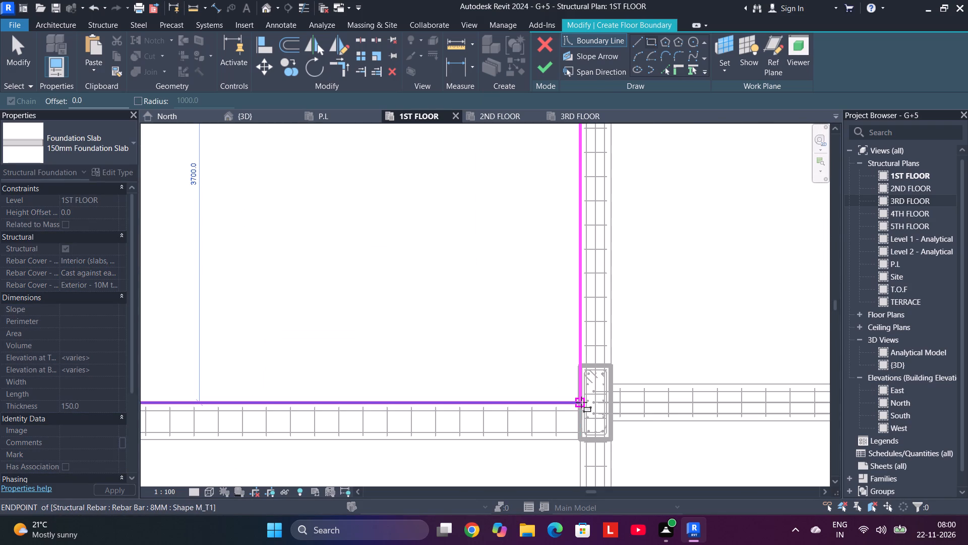
scroll(581, 402, up, 5)
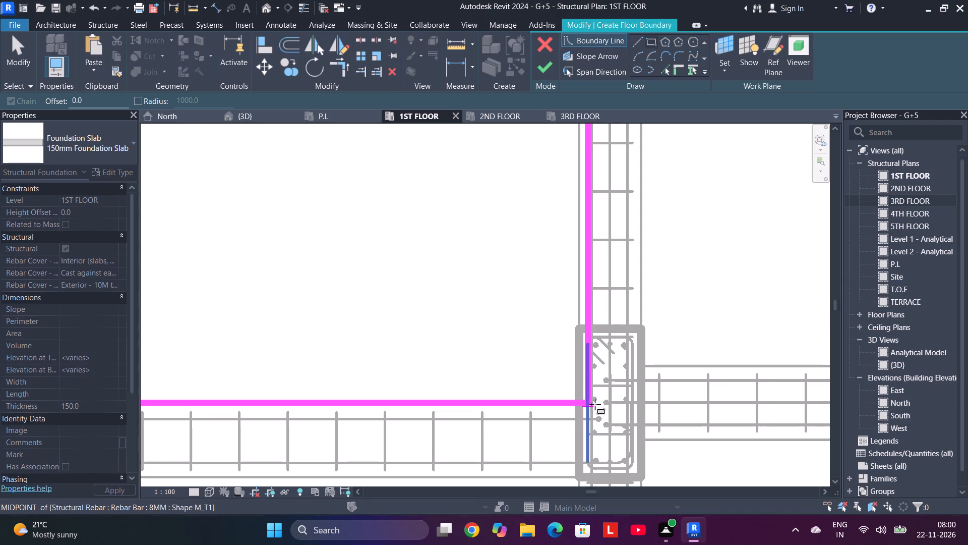
scroll(647, 406, down, 10)
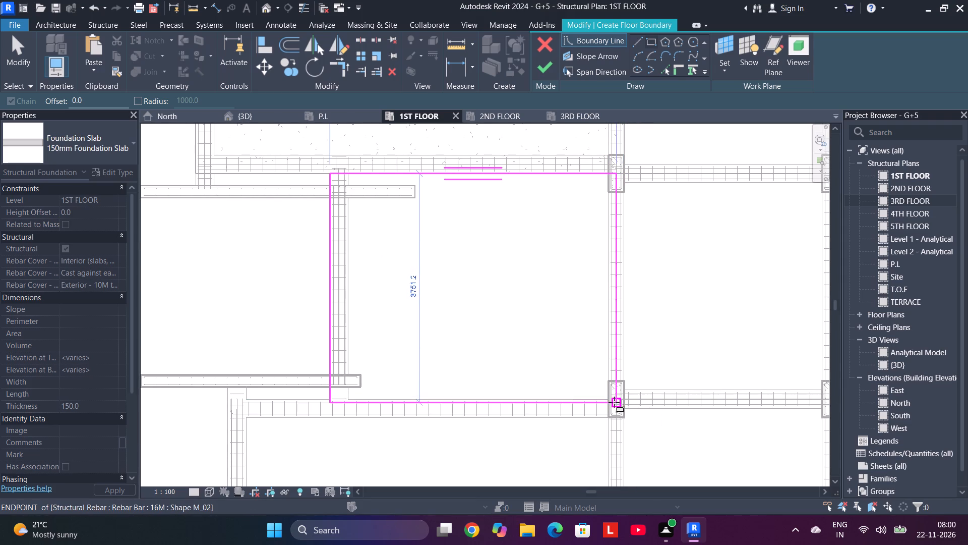
scroll(611, 402, up, 5)
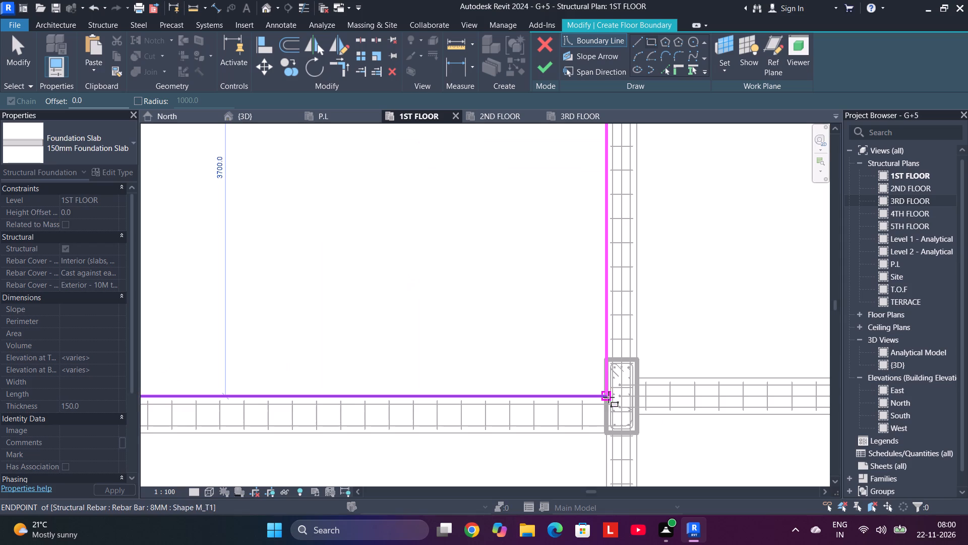
scroll(608, 396, up, 3)
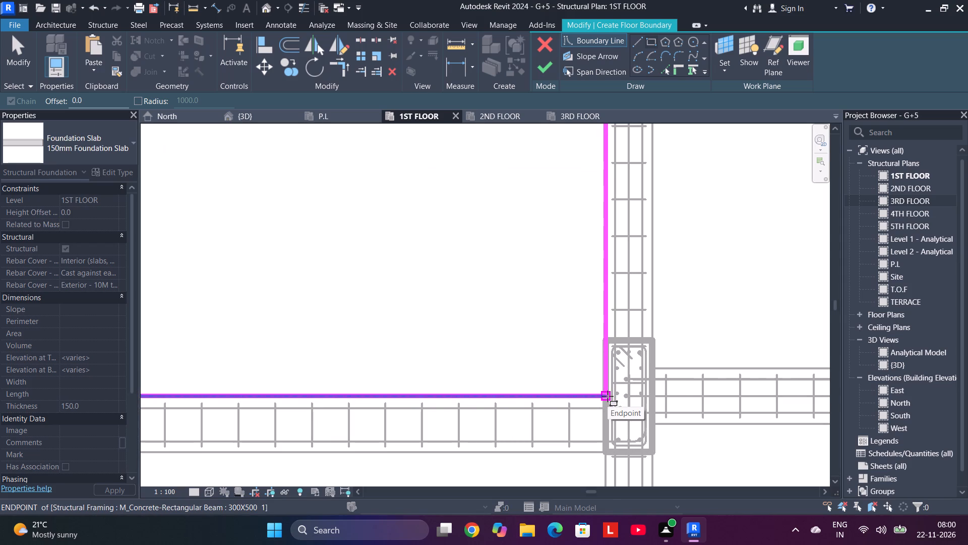
click(608, 396)
scroll(608, 396, down, 10)
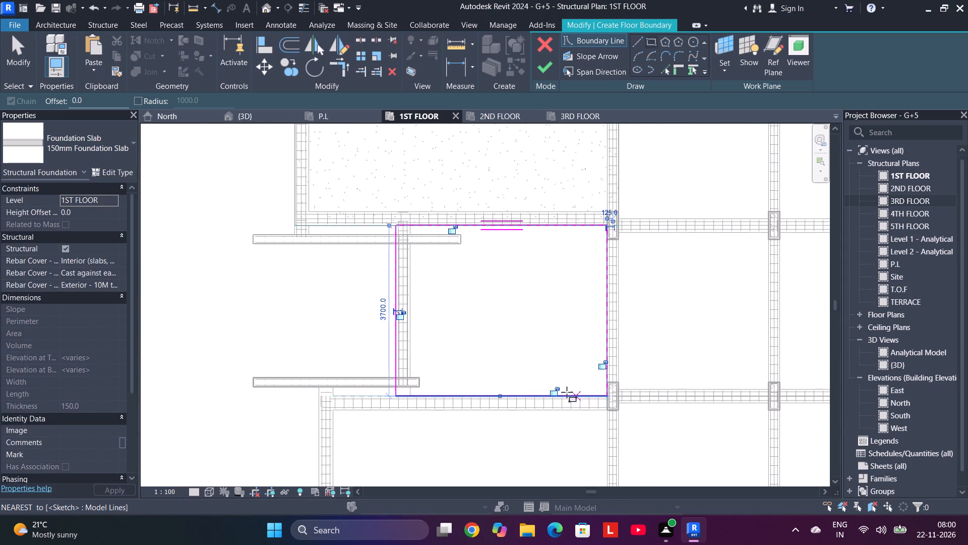
Lock all four edges of the slab boundary to their alignments, finish the sketch and resolve the circular-reference error.
click(558, 393)
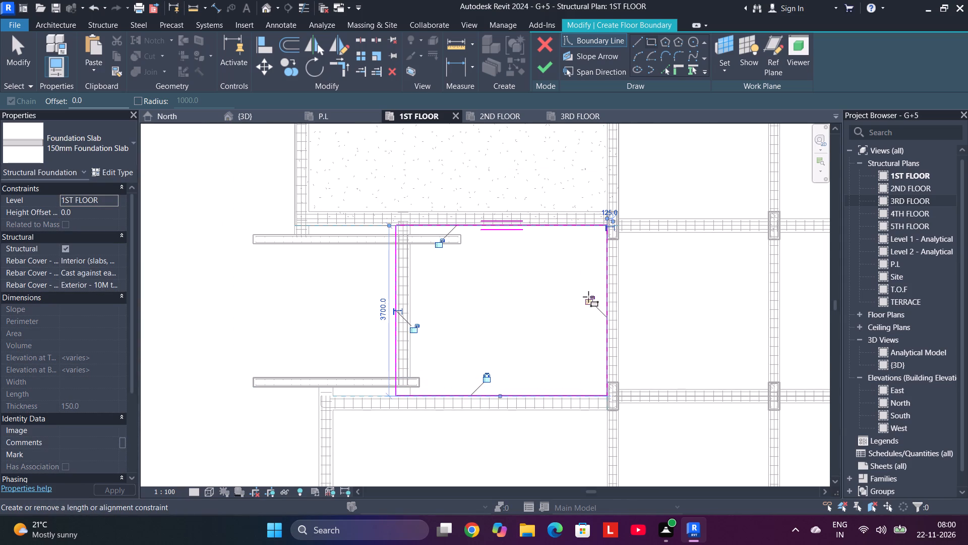
click(590, 299)
click(440, 246)
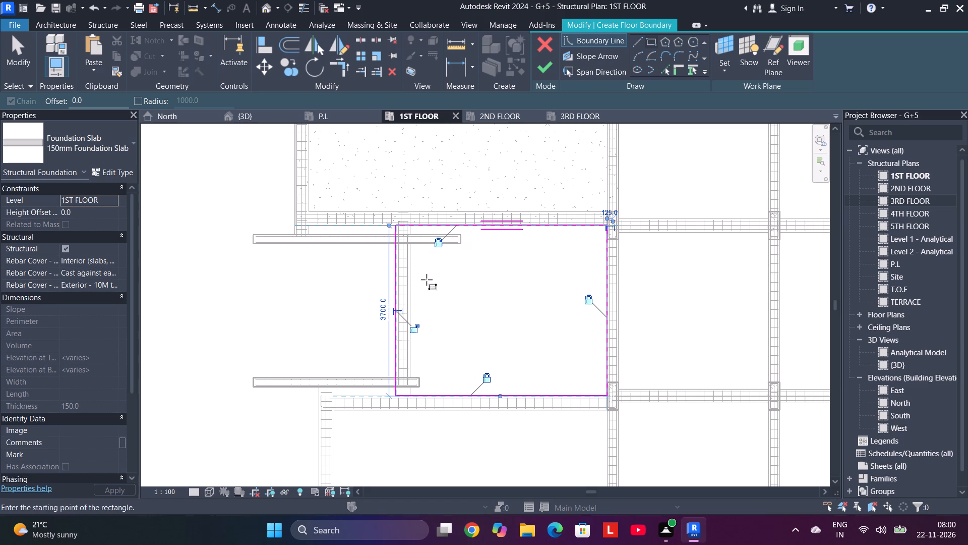
click(412, 327)
click(548, 70)
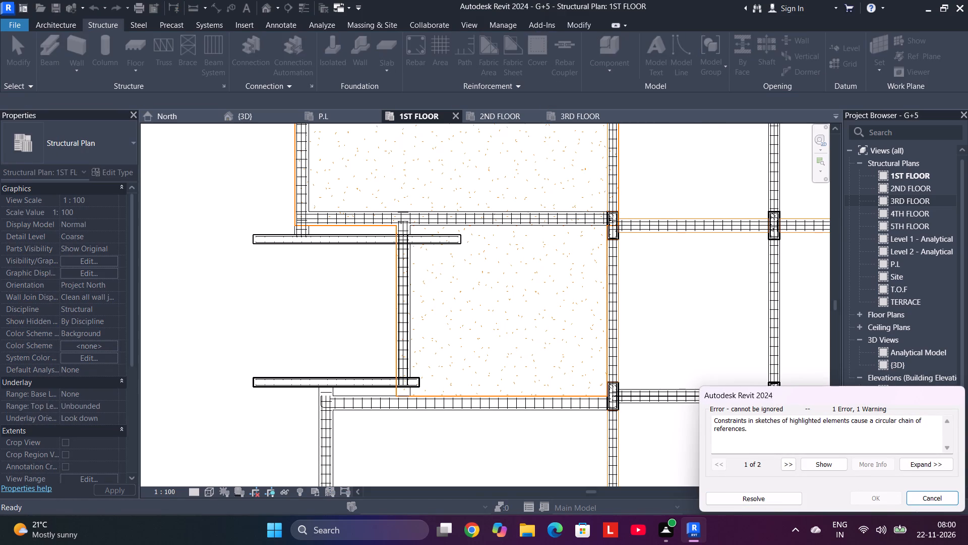
click(781, 497)
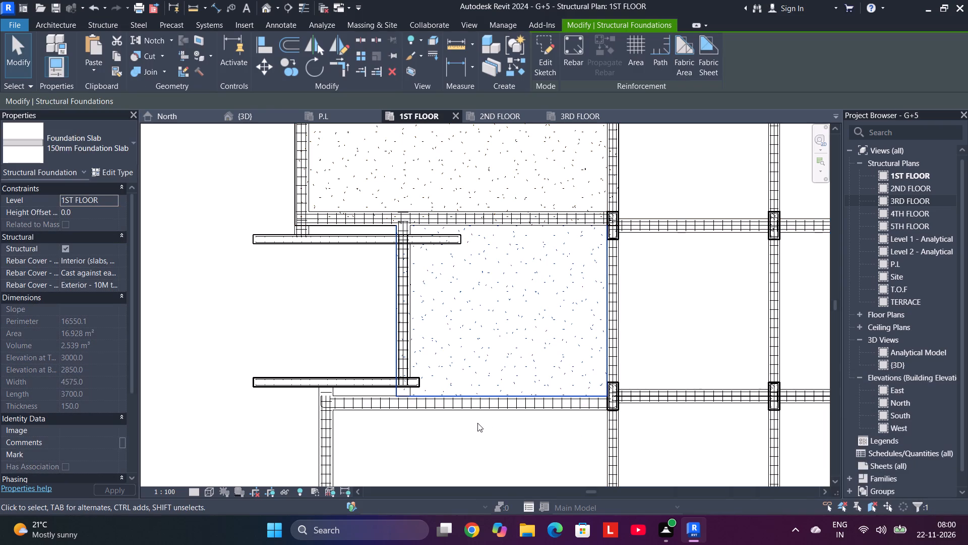
Create a rectangular 150mm Foundation Slab at 1ST FLOOR, about 6497 by 4060 mm, over the southwest bay to the outer beam edges.
scroll(334, 411, up, 2)
middle_drag(340, 409, 374, 316)
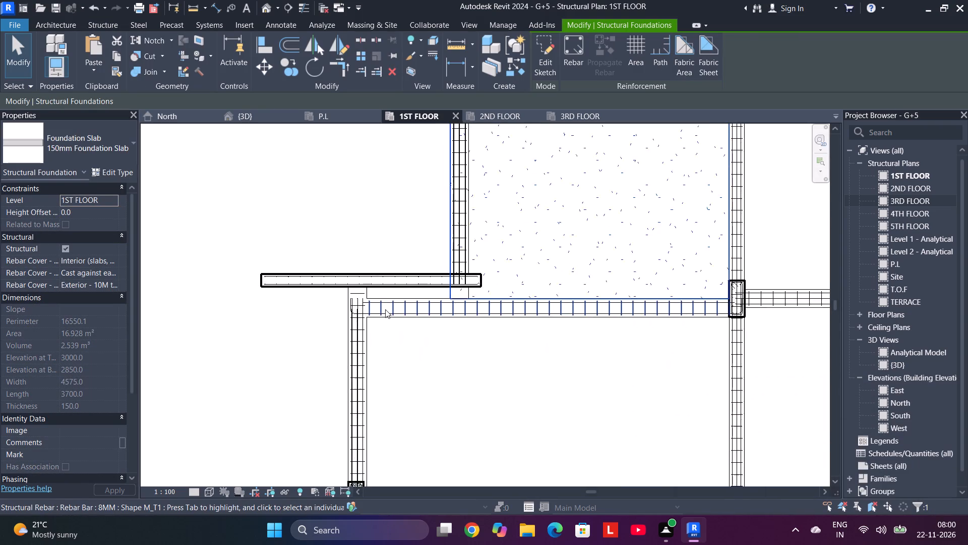
scroll(386, 309, down, 4)
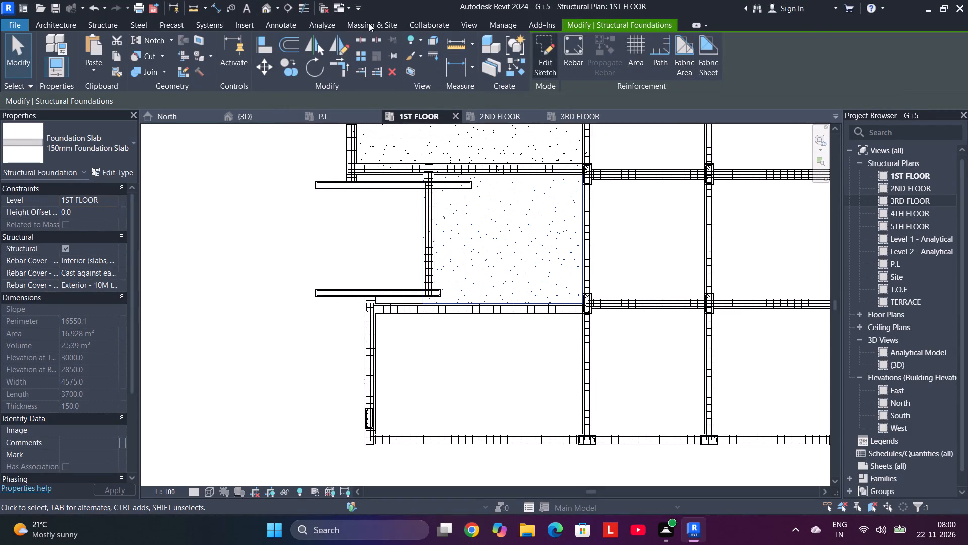
click(113, 24)
click(388, 46)
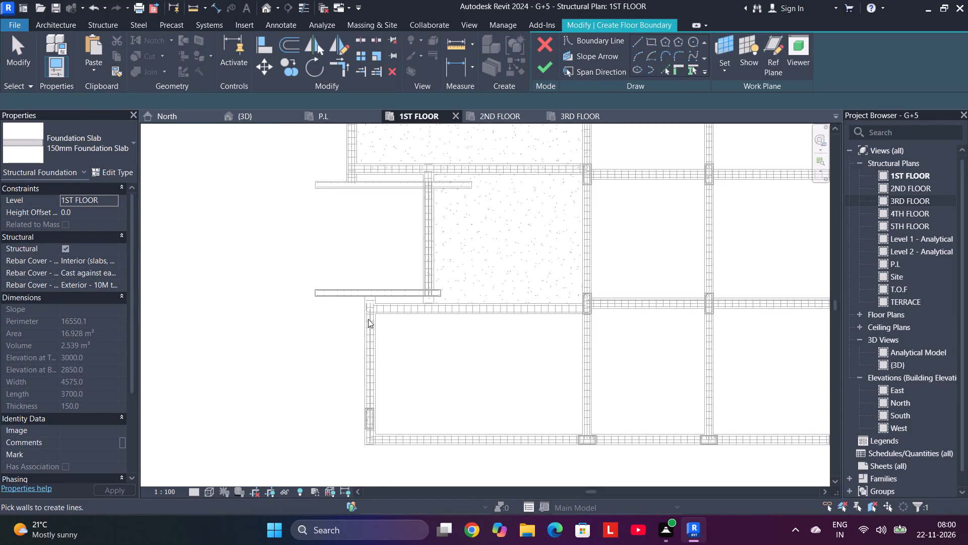
scroll(365, 316, up, 5)
scroll(365, 316, down, 5)
scroll(365, 316, up, 2)
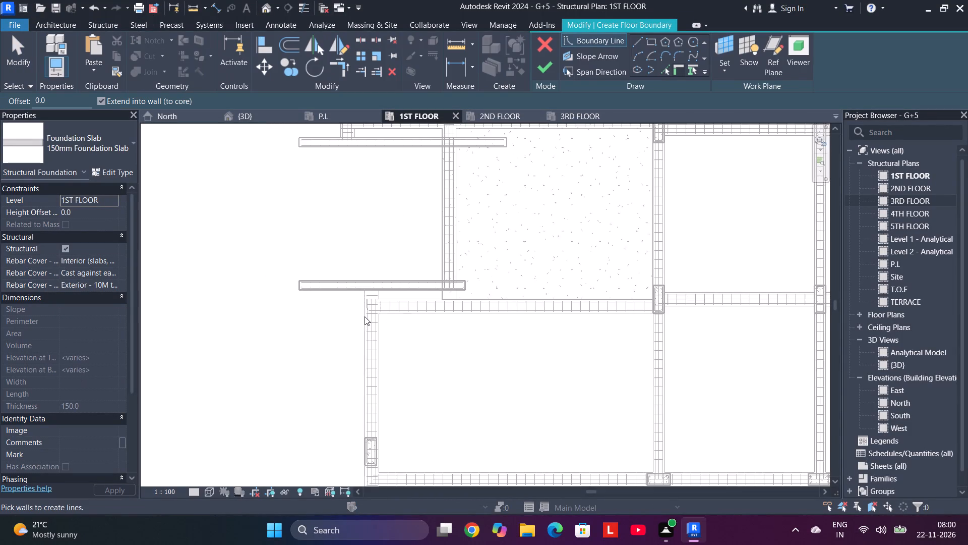
scroll(365, 316, down, 1)
scroll(365, 306, up, 9)
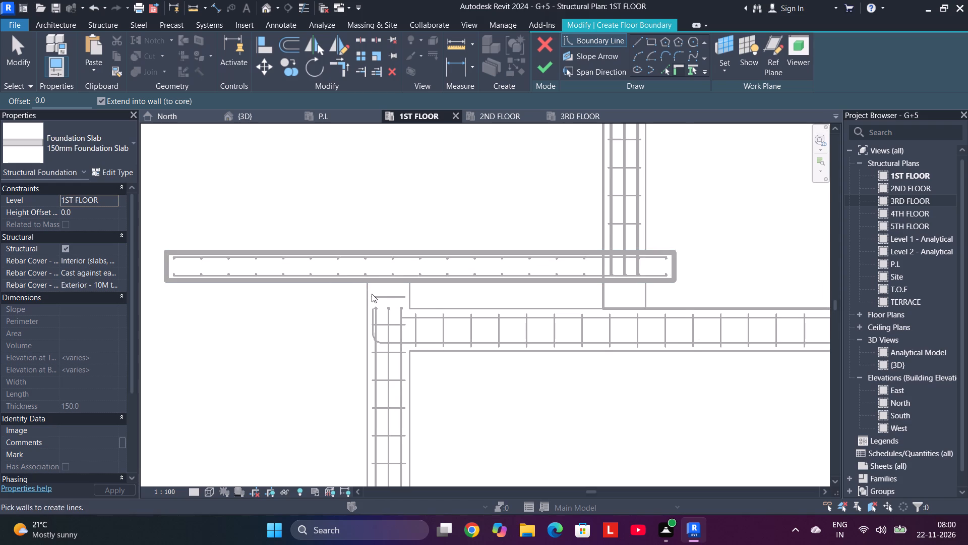
click(649, 41)
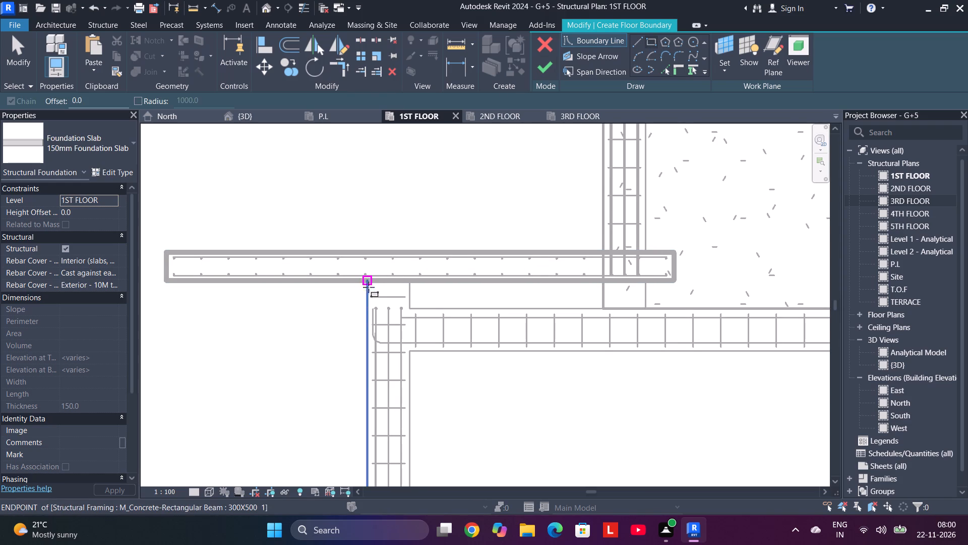
scroll(404, 307, down, 8)
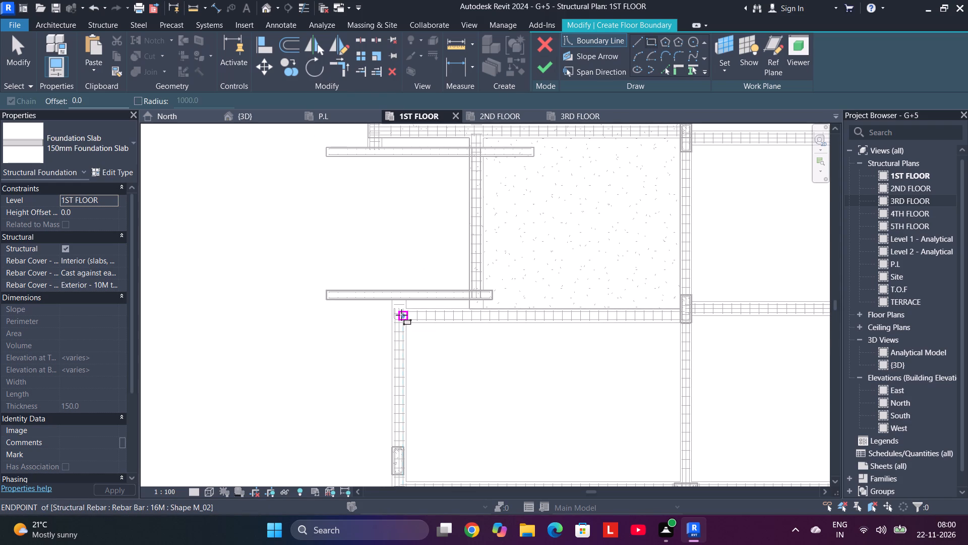
middle_drag(415, 174, 408, 282)
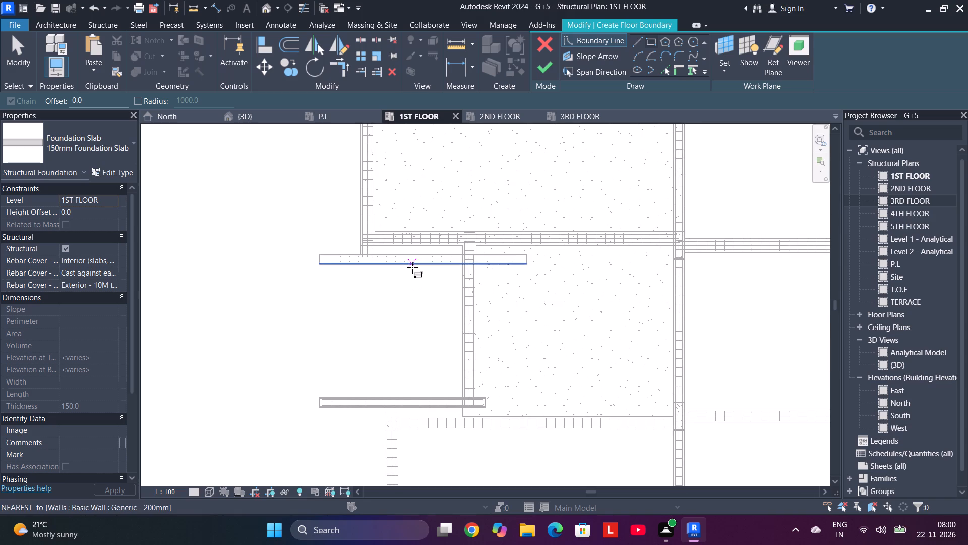
scroll(413, 266, up, 5)
scroll(413, 266, down, 5)
middle_drag(415, 300, 434, 150)
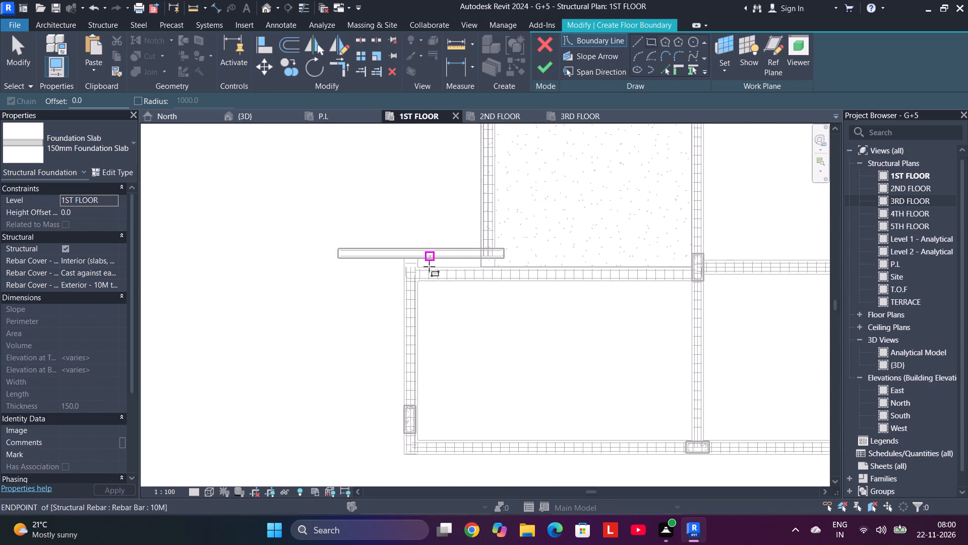
scroll(426, 270, up, 9)
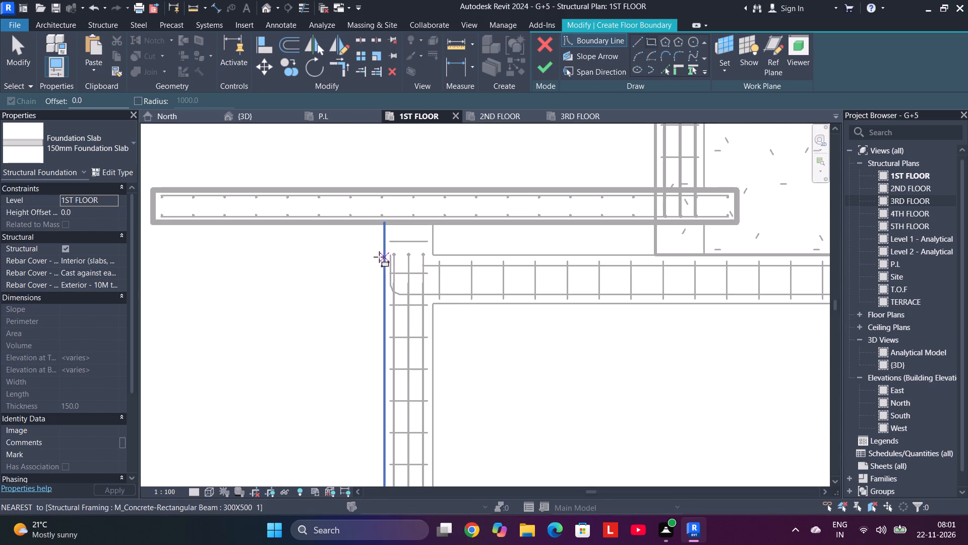
scroll(557, 268, down, 6)
middle_drag(560, 272, 381, 298)
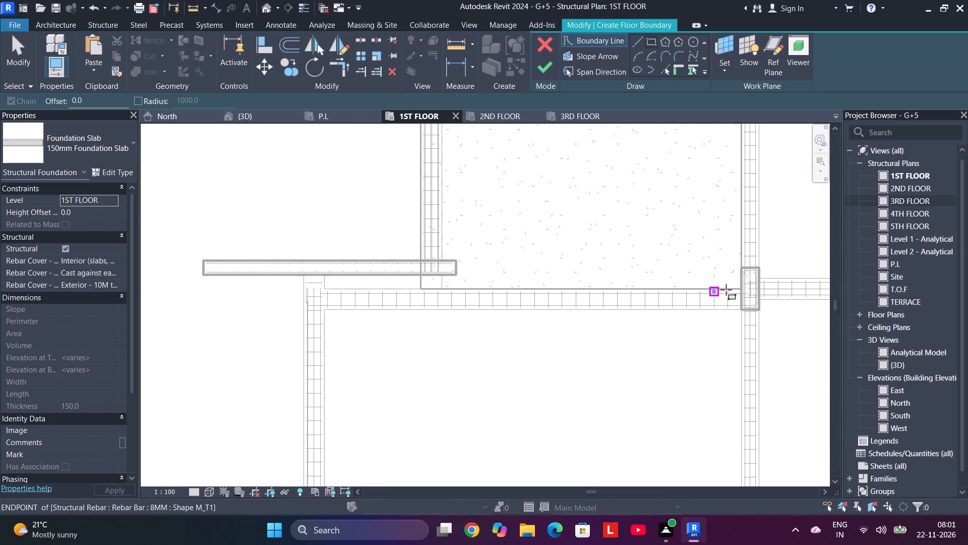
middle_drag(715, 311, 703, 147)
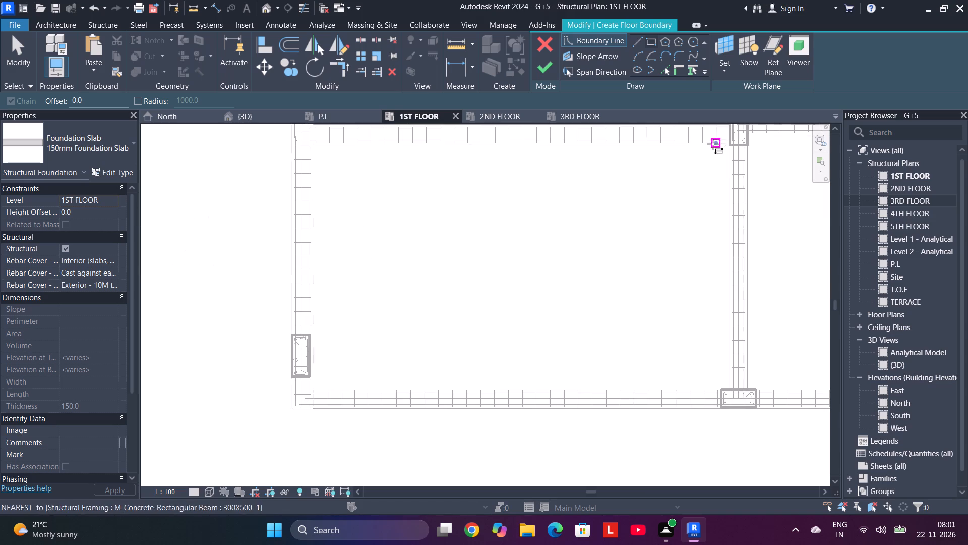
middle_drag(360, 387, 403, 344)
scroll(334, 369, up, 7)
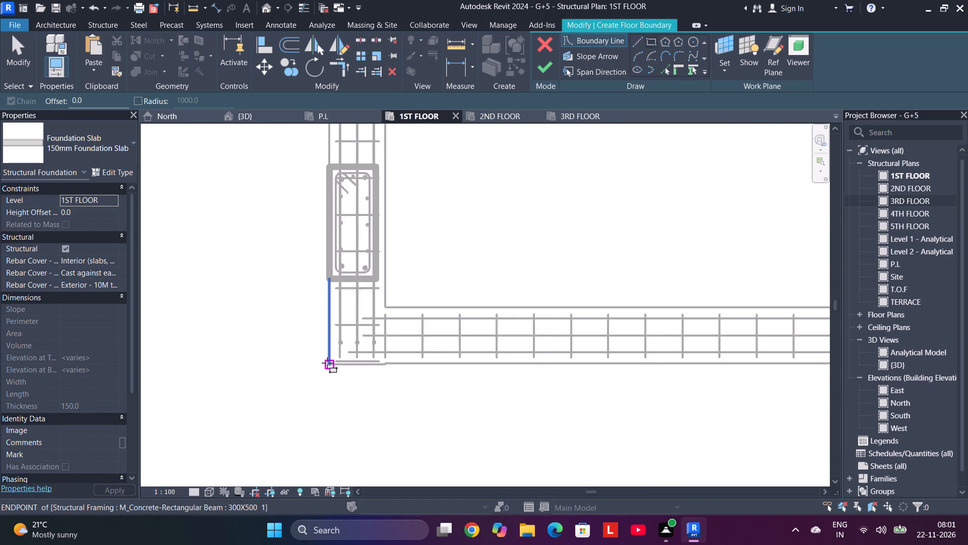
scroll(327, 363, up, 1)
click(328, 367)
scroll(638, 277, down, 5)
middle_drag(637, 278, 293, 406)
scroll(553, 342, down, 6)
scroll(611, 319, down, 4)
scroll(655, 253, up, 2)
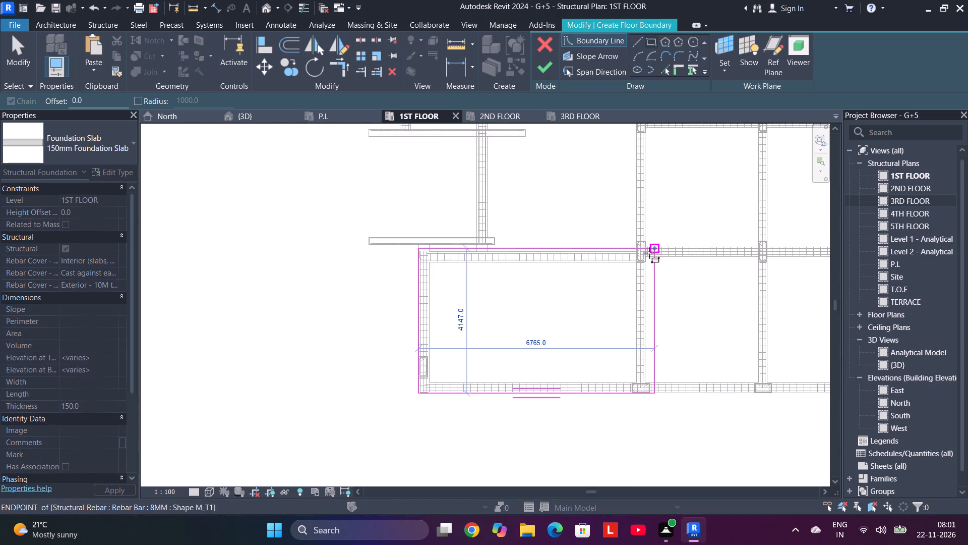
scroll(649, 253, up, 8)
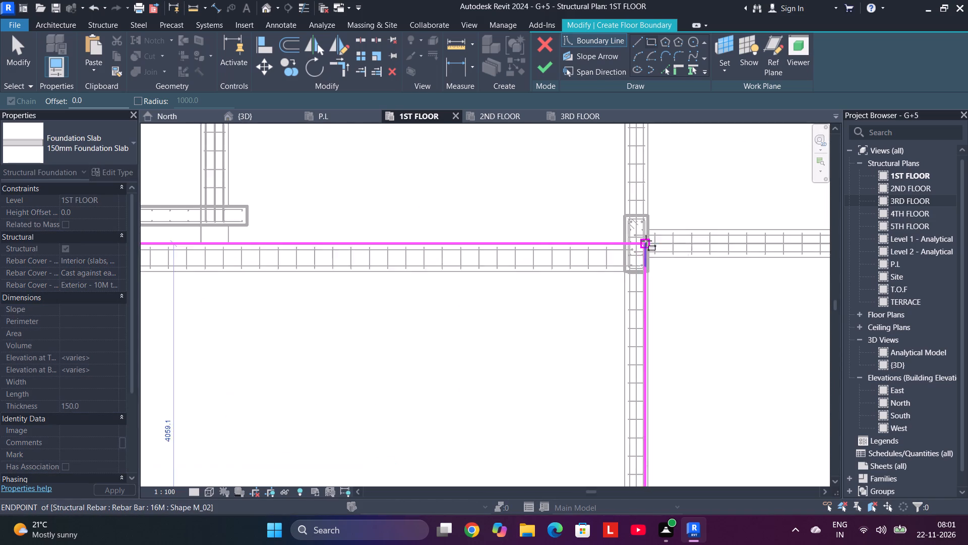
scroll(646, 241, up, 5)
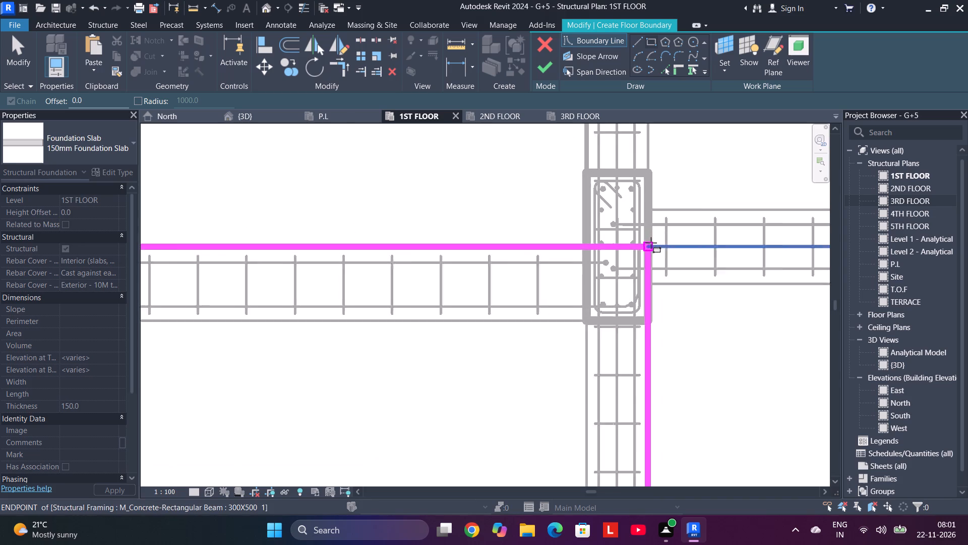
scroll(651, 243, up, 3)
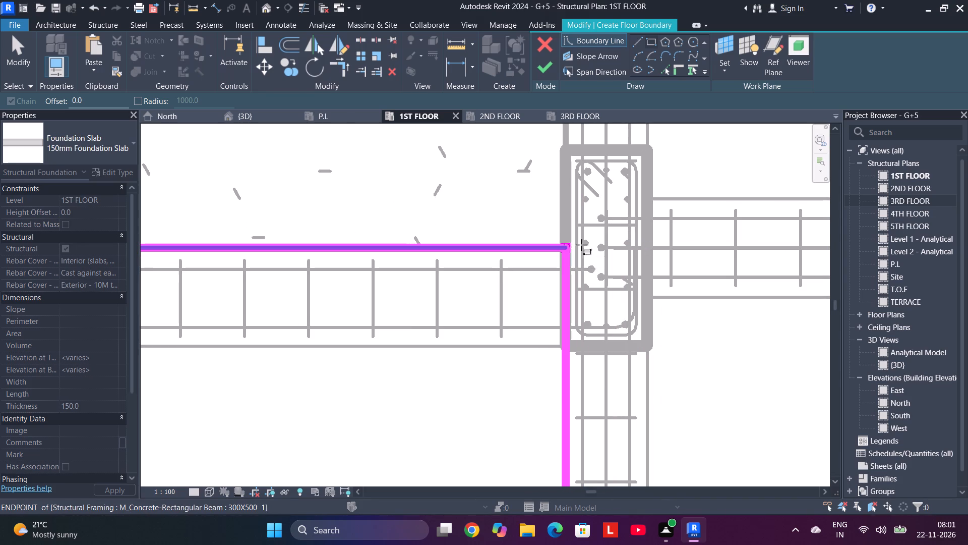
click(652, 252)
scroll(656, 263, down, 11)
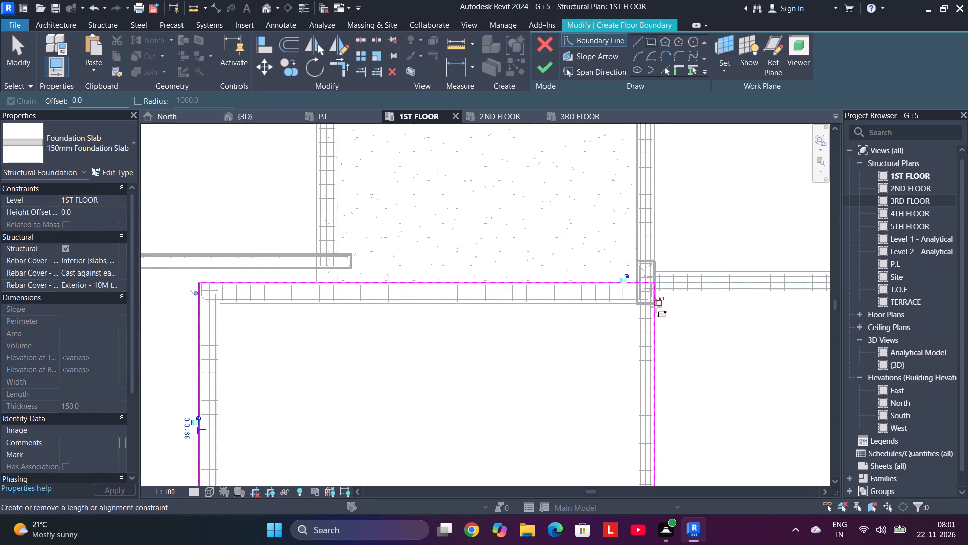
scroll(656, 307, down, 3)
click(546, 73)
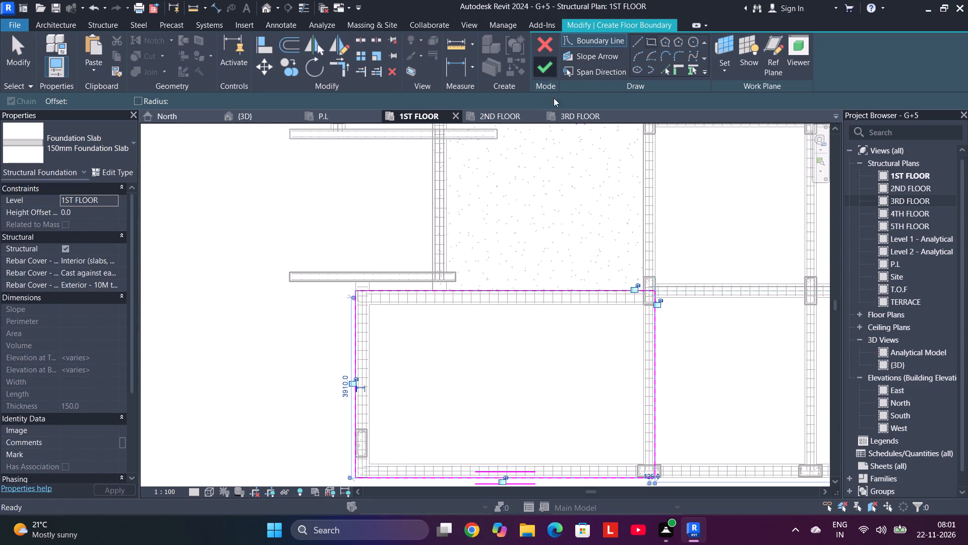
Examine the junction of the new southwest slab with the beam and the slab directly north of it.
scroll(672, 355, down, 3)
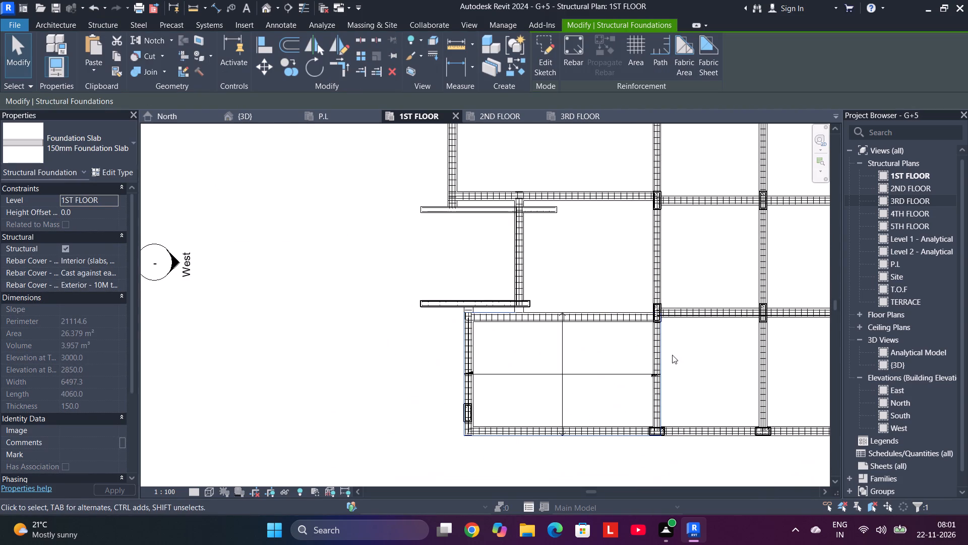
middle_drag(700, 358, 612, 364)
scroll(464, 321, up, 5)
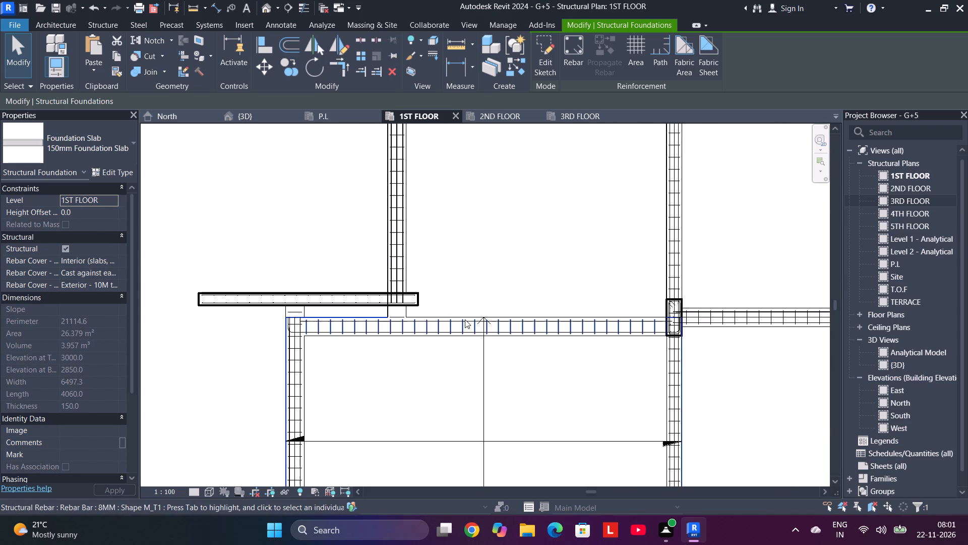
scroll(465, 319, up, 6)
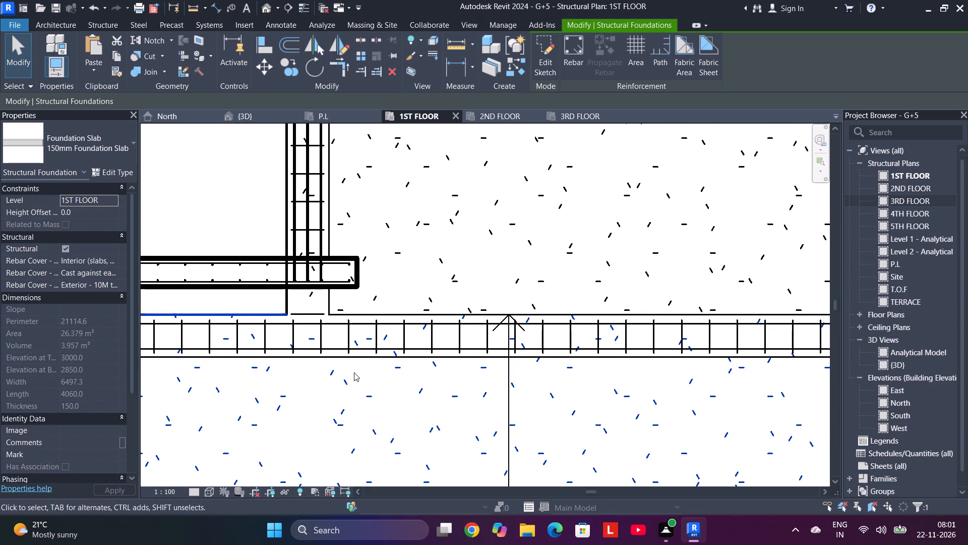
scroll(257, 311, down, 7)
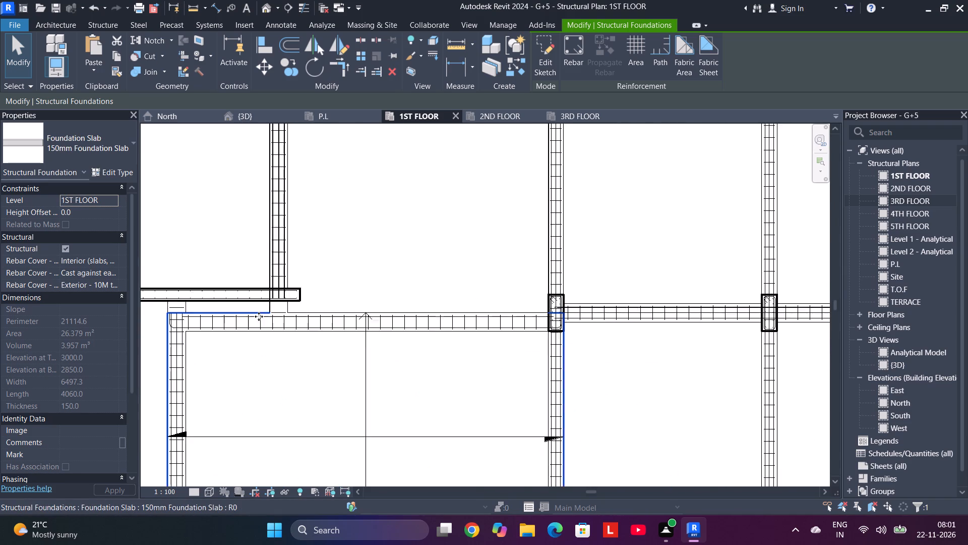
scroll(259, 316, down, 1)
click(362, 223)
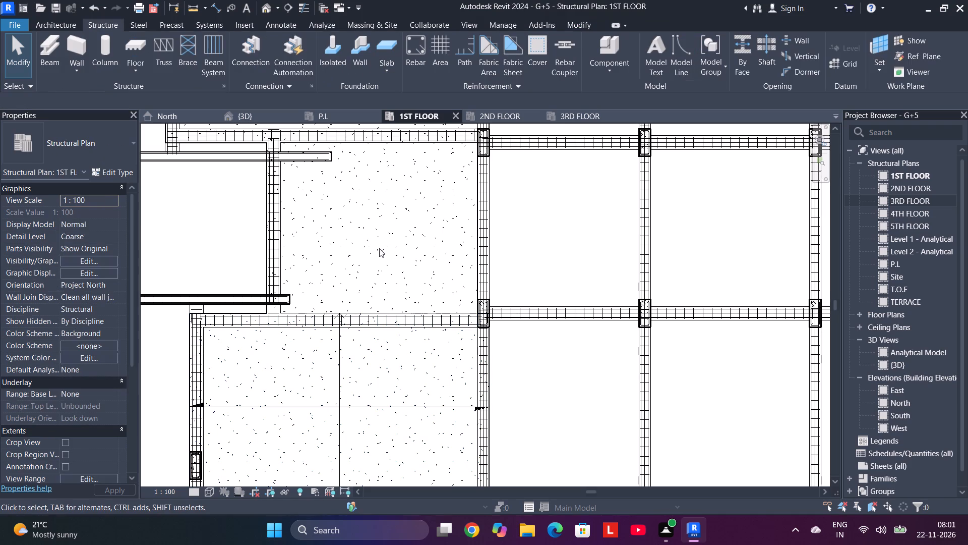
click(379, 248)
drag(420, 216, 385, 242)
right_click(349, 246)
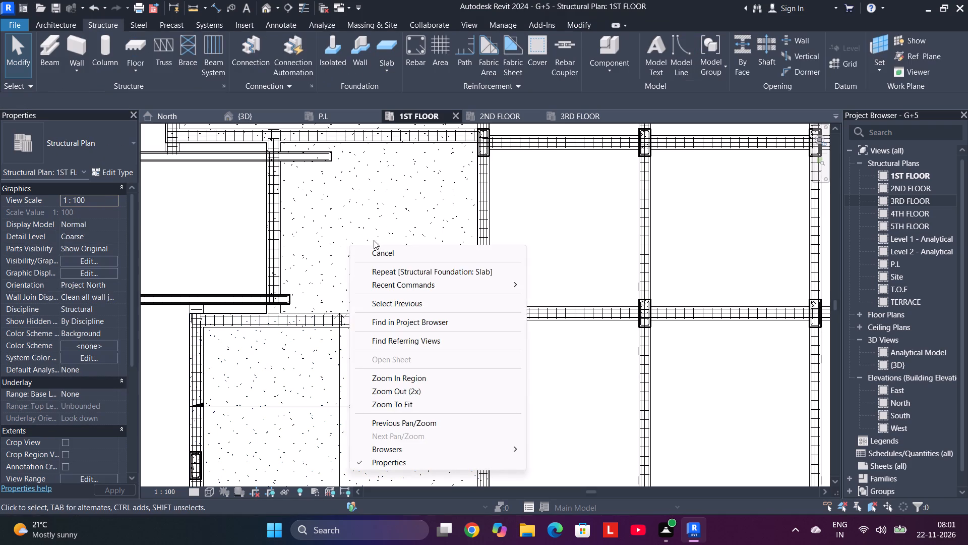
click(316, 237)
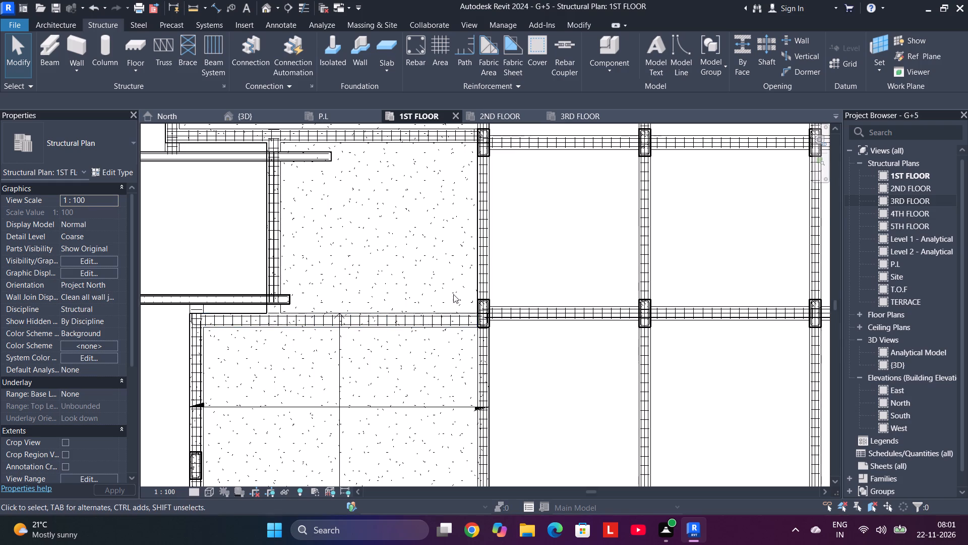
Draw a Building Section from east to west through the northwest slab bay and flip it to look north.
scroll(453, 288, down, 5)
middle_drag(450, 252, 453, 331)
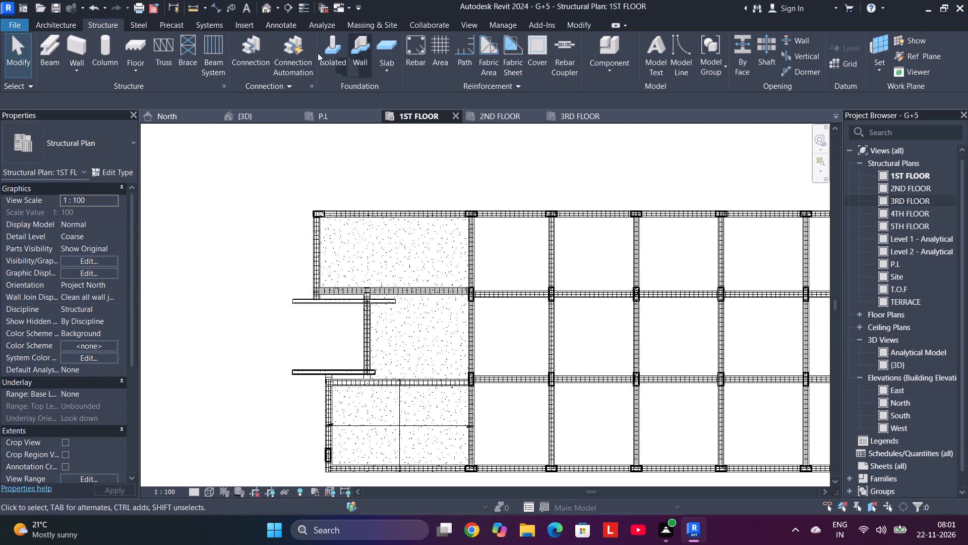
click(290, 5)
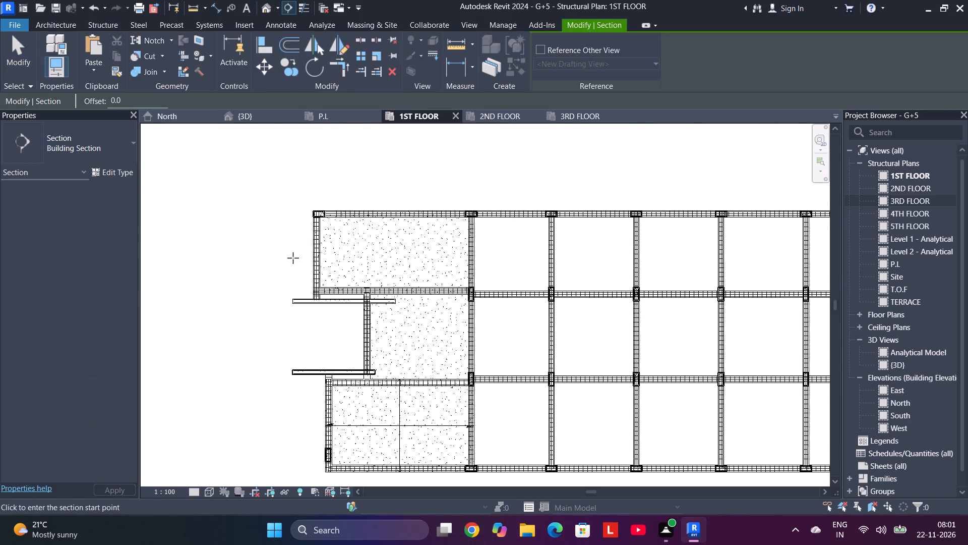
drag(501, 255, 413, 252)
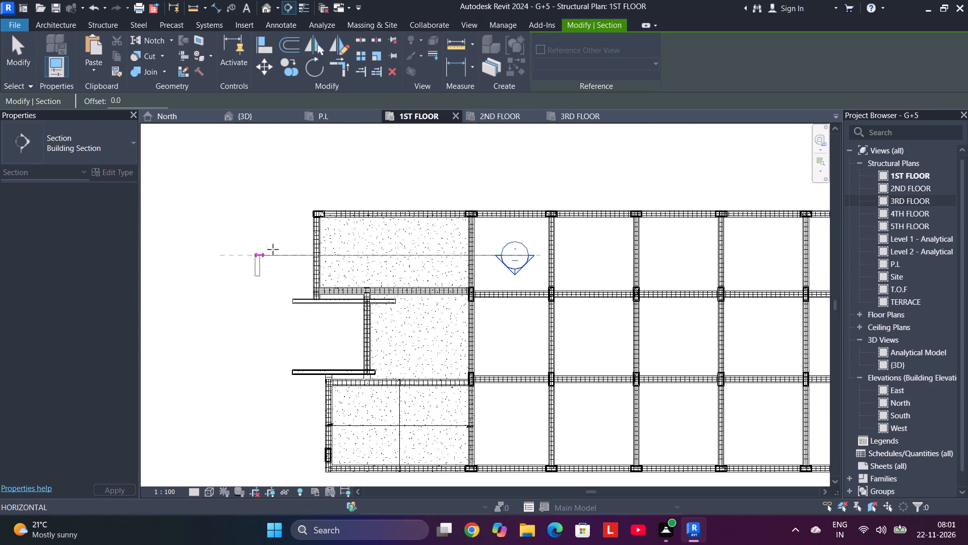
click(278, 249)
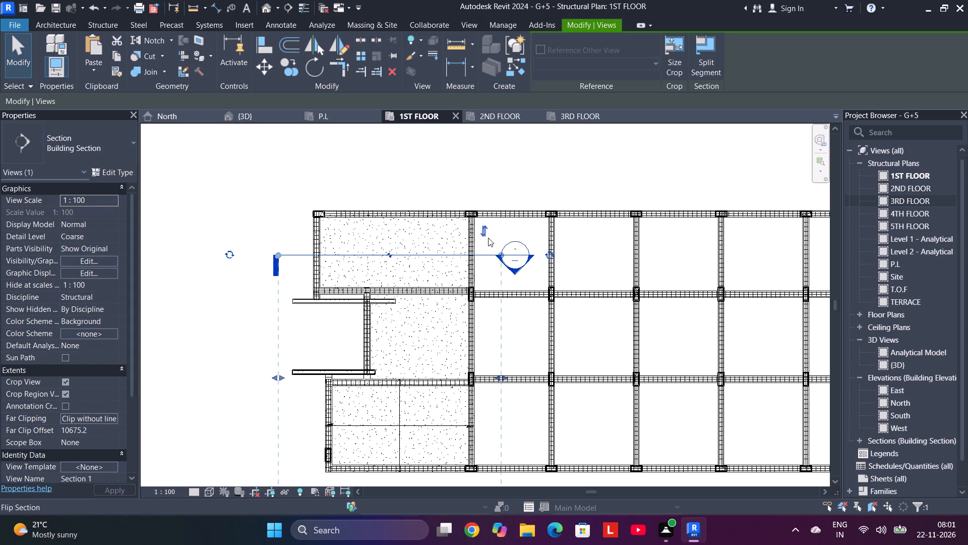
click(487, 232)
Shorten the section's view depth to a far clip offset of about 1195 mm, within the northwest bay.
middle_drag(406, 171, 407, 231)
scroll(407, 231, down, 1)
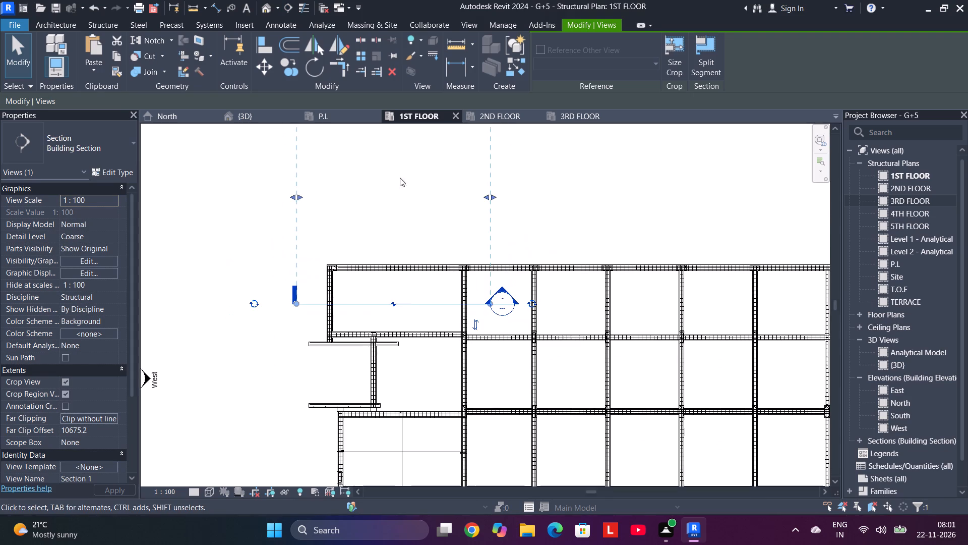
scroll(400, 149, down, 6)
middle_drag(398, 180, 400, 252)
middle_drag(400, 252, 400, 247)
drag(398, 203, 403, 254)
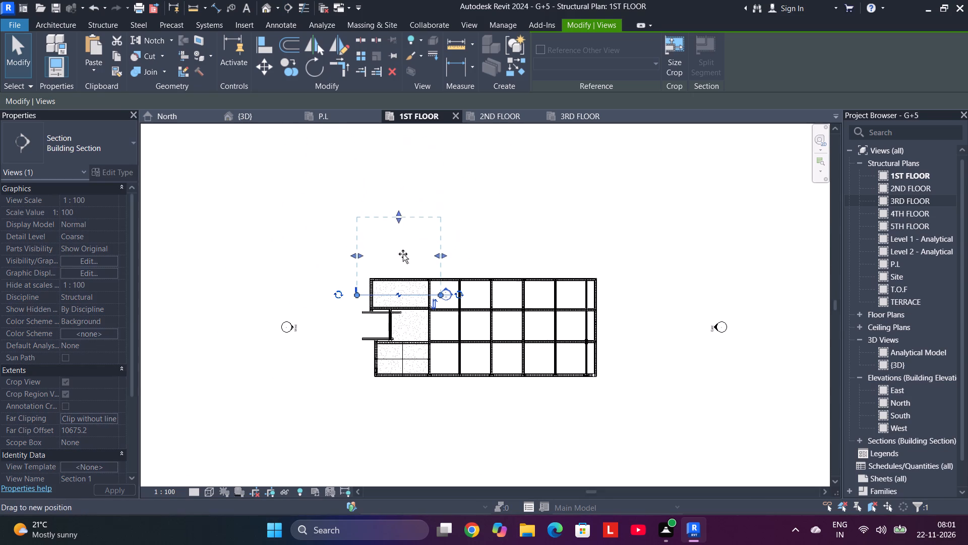
drag(403, 254, 405, 285)
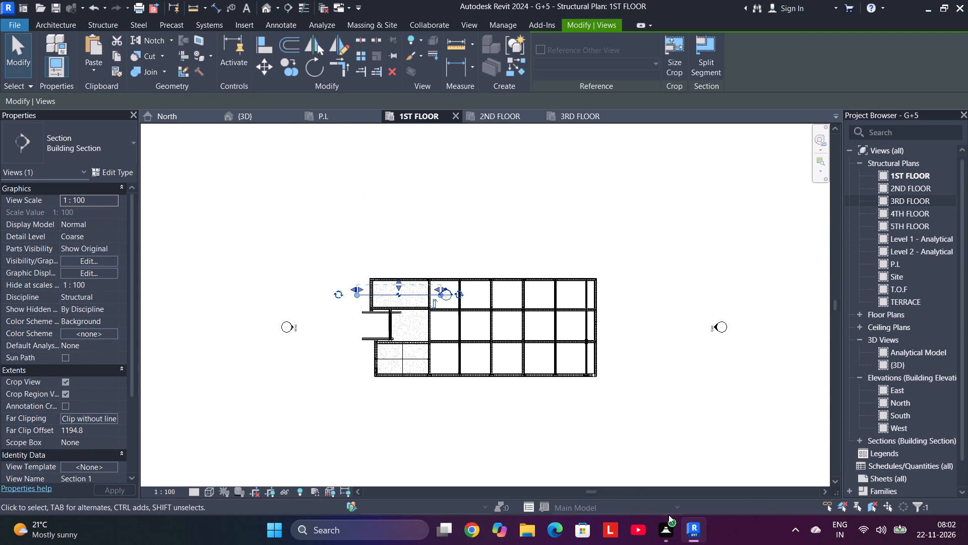
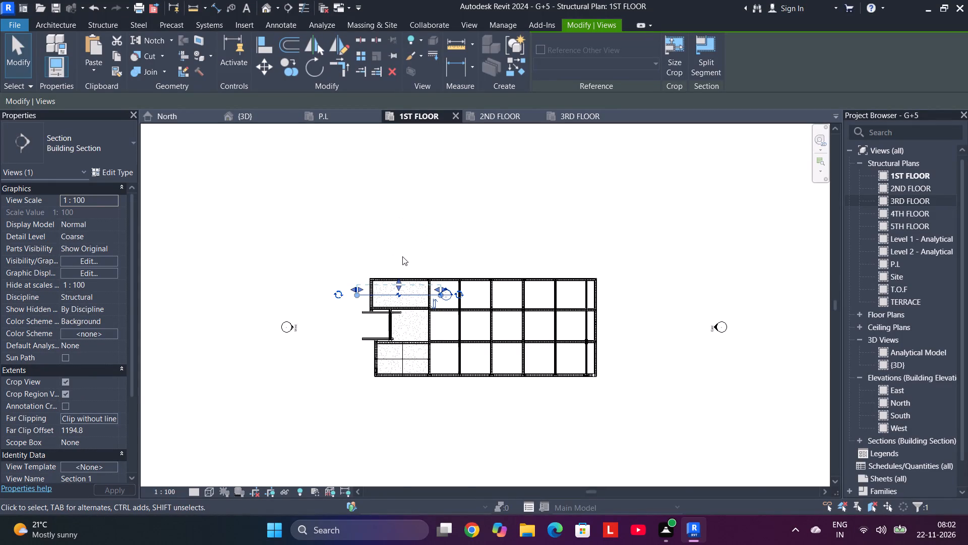
Open the view of the new building section cut through the northwest slab bay.
scroll(402, 258, up, 6)
middle_drag(416, 284, 456, 227)
scroll(441, 251, up, 6)
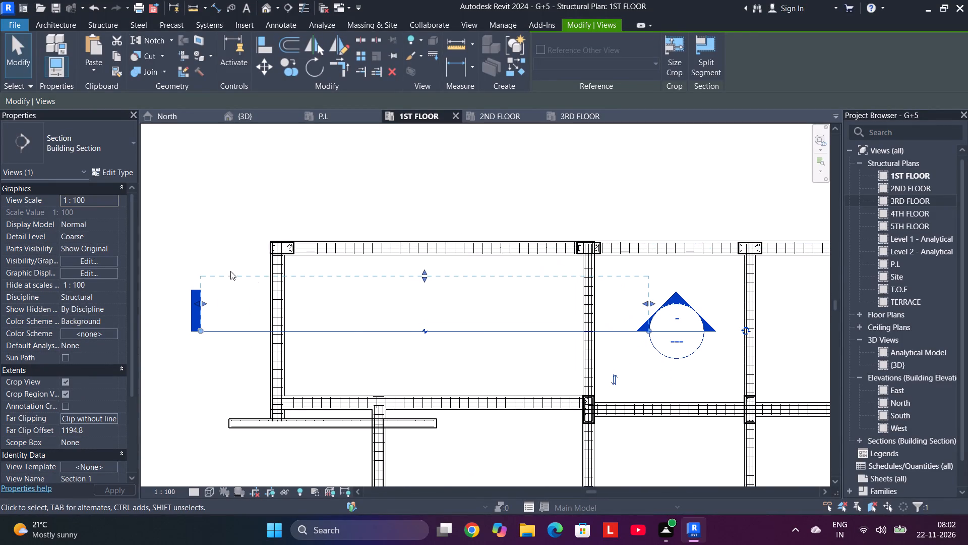
click(197, 224)
click(196, 309)
right_click(196, 309)
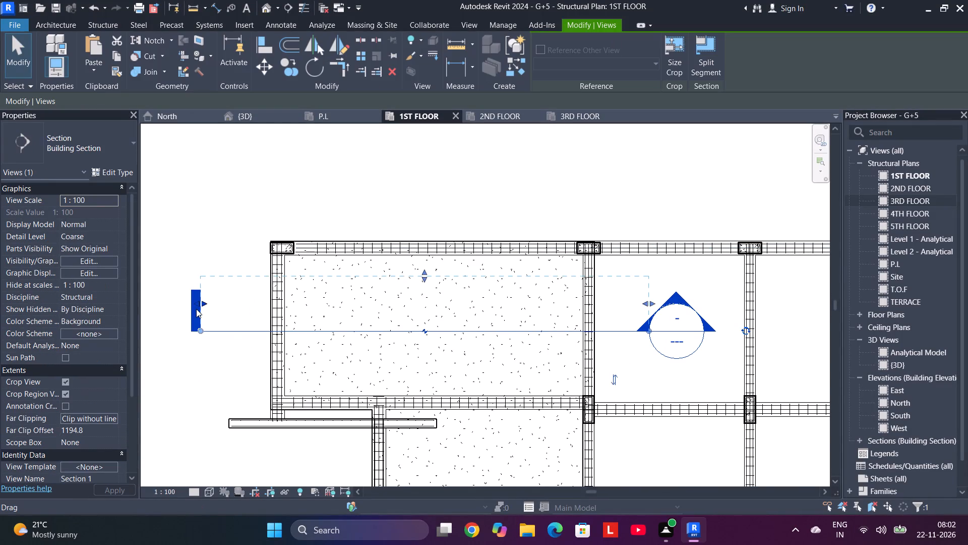
click(292, 231)
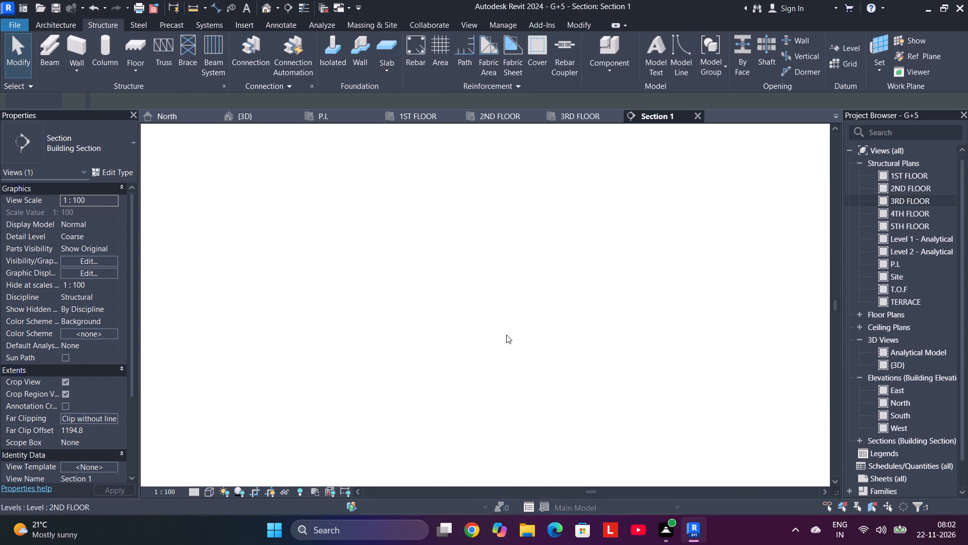
Examine how the 1ST FLOOR slab meets its supporting beams in the section, comparing it with the adjacent levels.
scroll(491, 429, down, 3)
scroll(482, 444, up, 6)
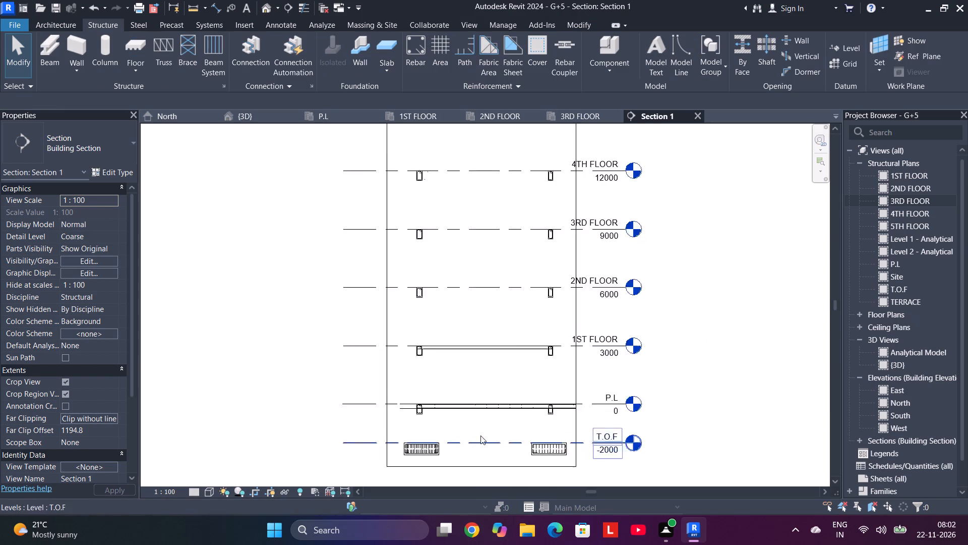
scroll(474, 342, up, 5)
scroll(455, 415, up, 4)
middle_drag(453, 432, 456, 418)
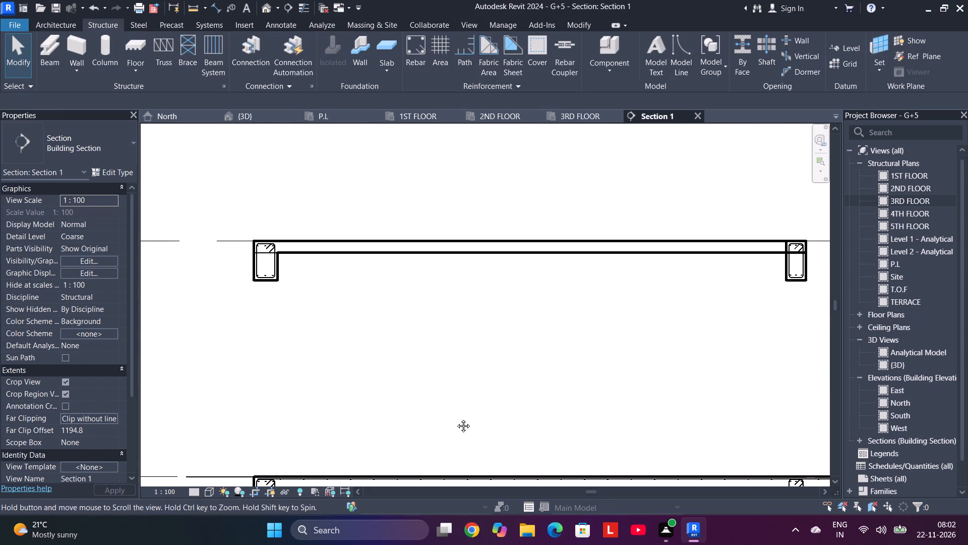
middle_drag(456, 418, 470, 471)
scroll(354, 307, up, 3)
middle_drag(360, 320, 377, 385)
scroll(360, 320, down, 1)
middle_drag(379, 389, 383, 398)
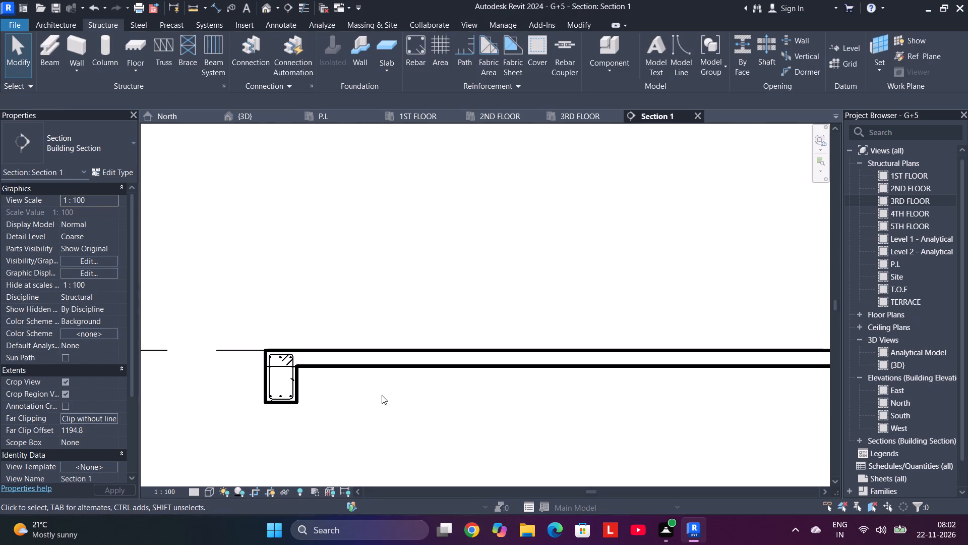
scroll(296, 359, up, 5)
scroll(309, 365, down, 5)
scroll(399, 374, down, 5)
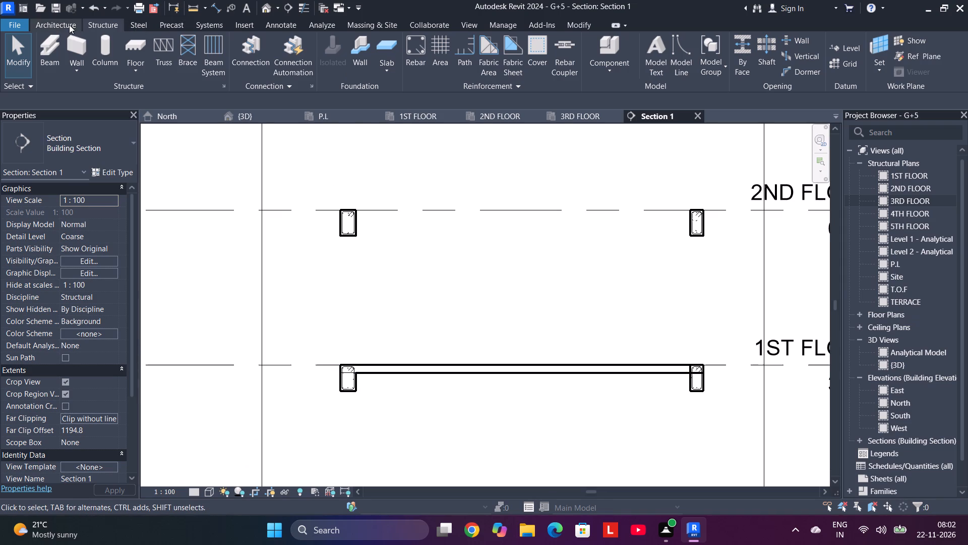
click(106, 24)
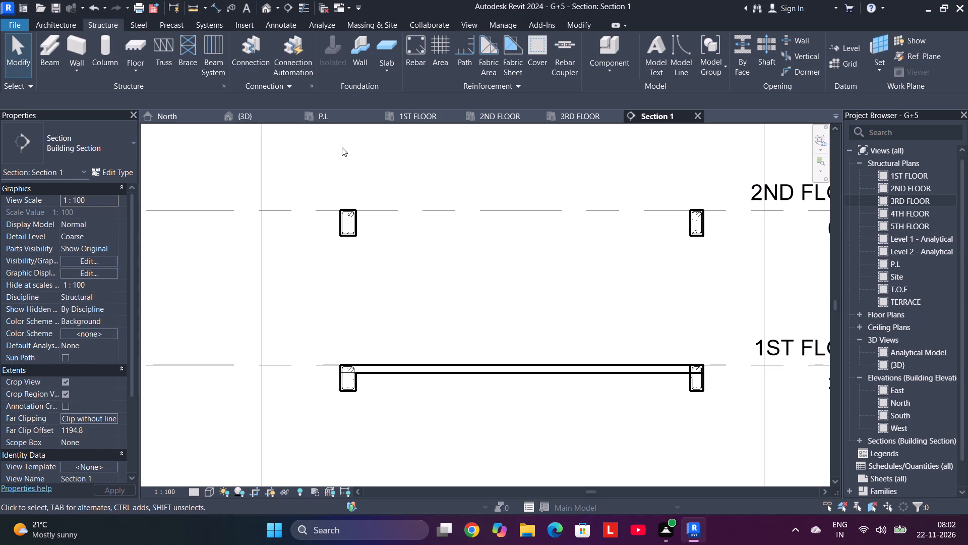
On the 1ST FLOOR plan, sketch a rectangular 150mm Foundation Slab, about 3498 by 11404 mm, over the three bays immediately east of the western slabs.
click(403, 105)
click(422, 117)
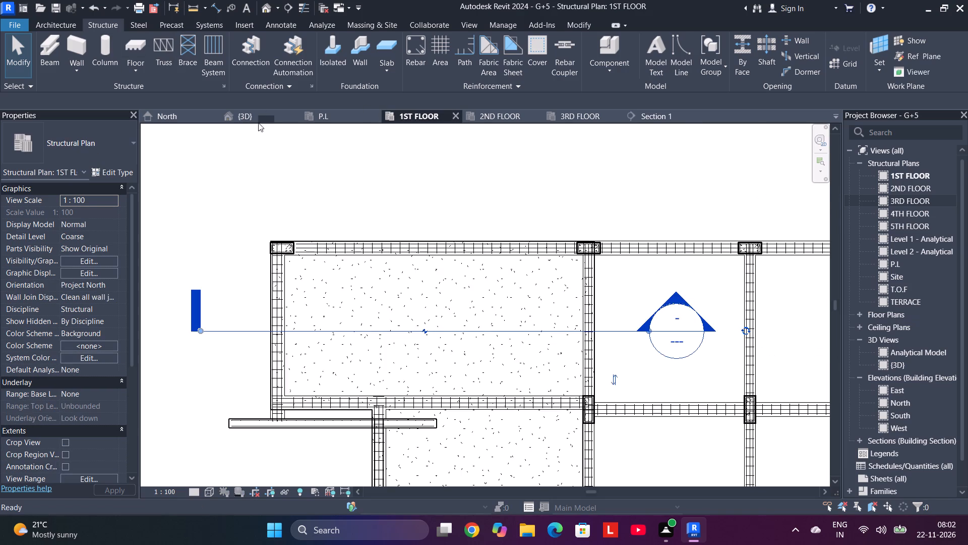
scroll(476, 258, down, 3)
middle_drag(511, 222, 347, 151)
scroll(411, 205, up, 4)
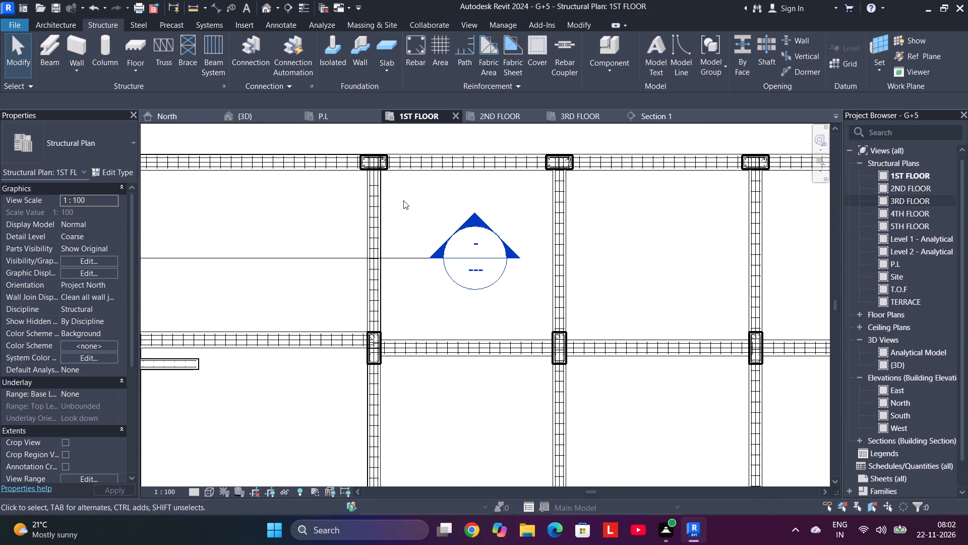
scroll(458, 212, down, 5)
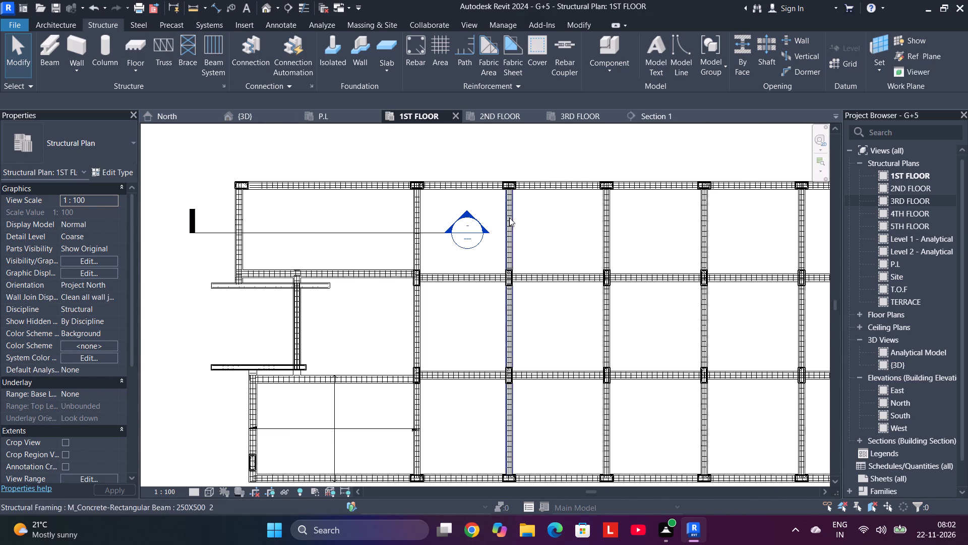
middle_drag(438, 337, 347, 283)
scroll(350, 277, down, 3)
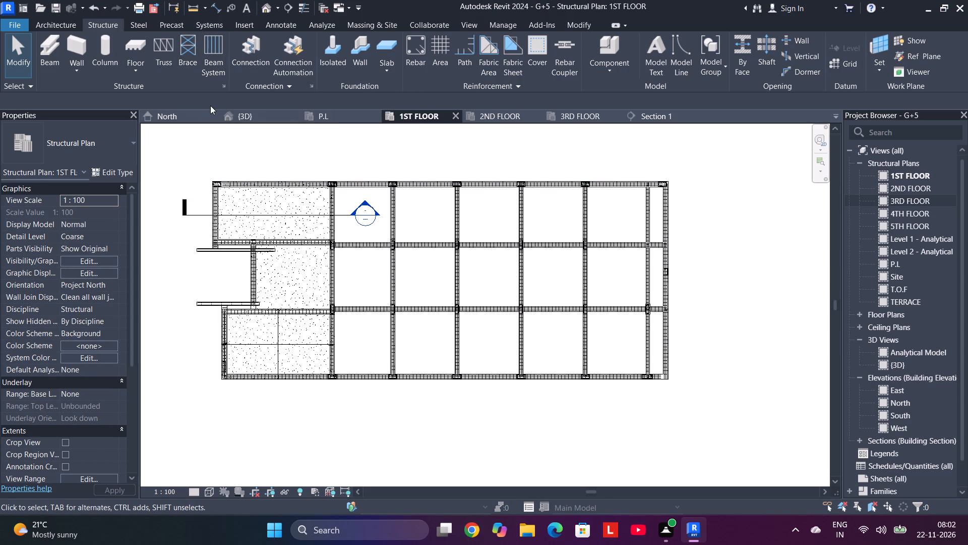
click(384, 50)
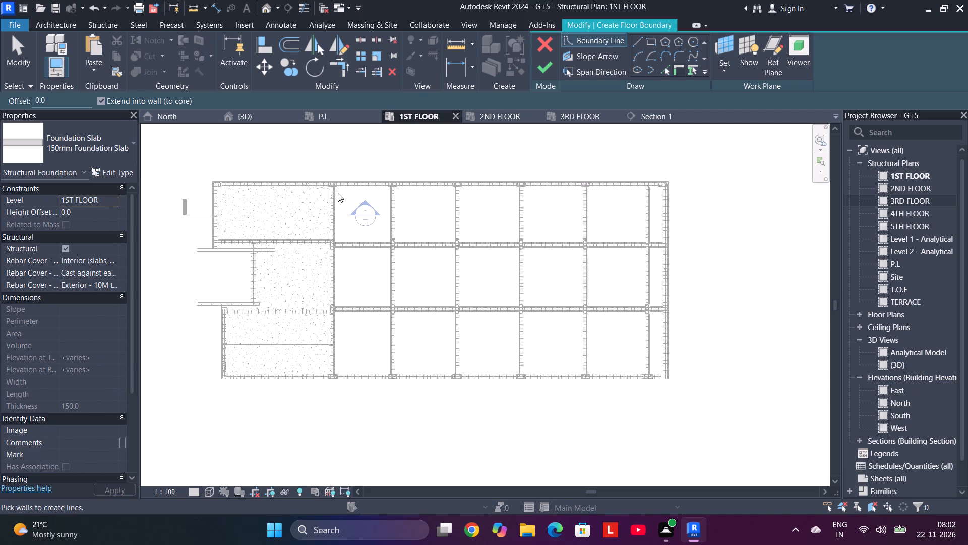
scroll(336, 188, up, 11)
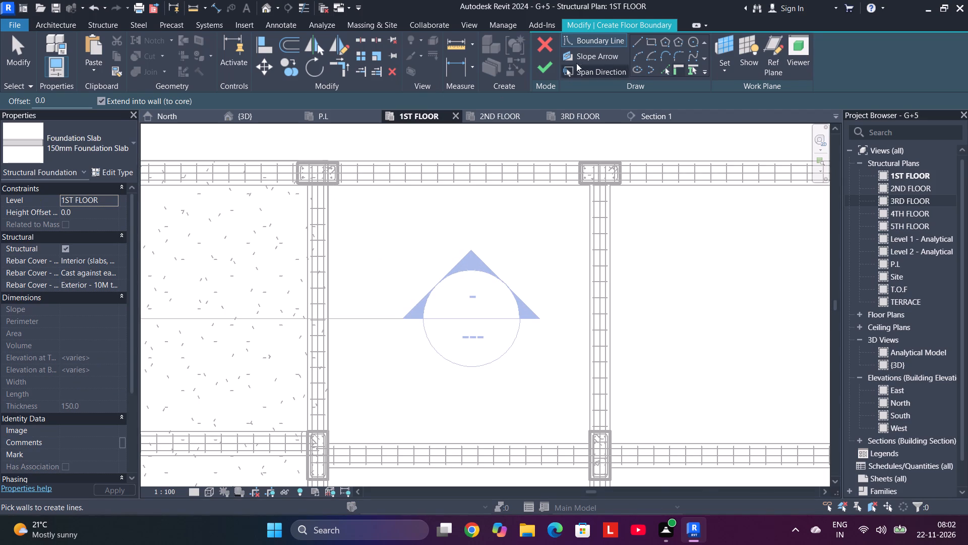
click(648, 45)
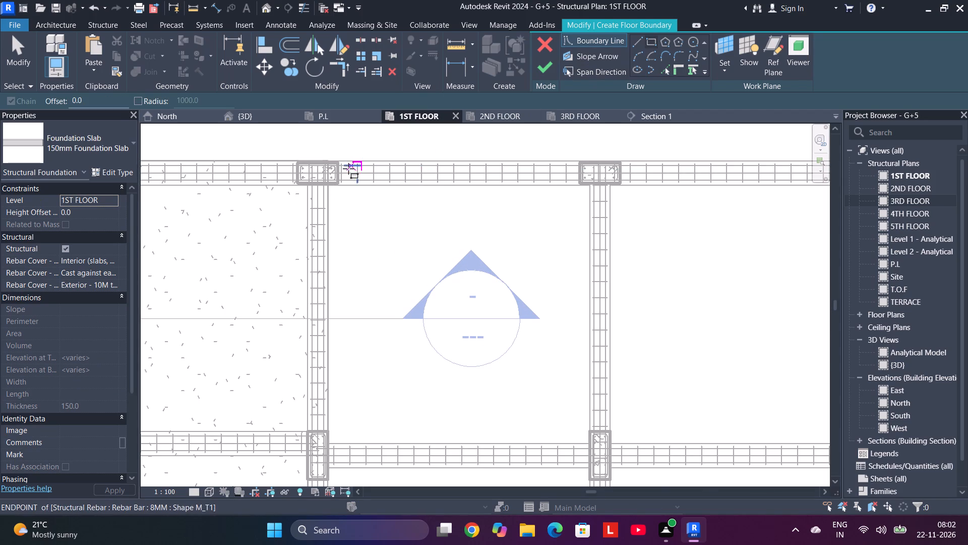
scroll(330, 151, up, 5)
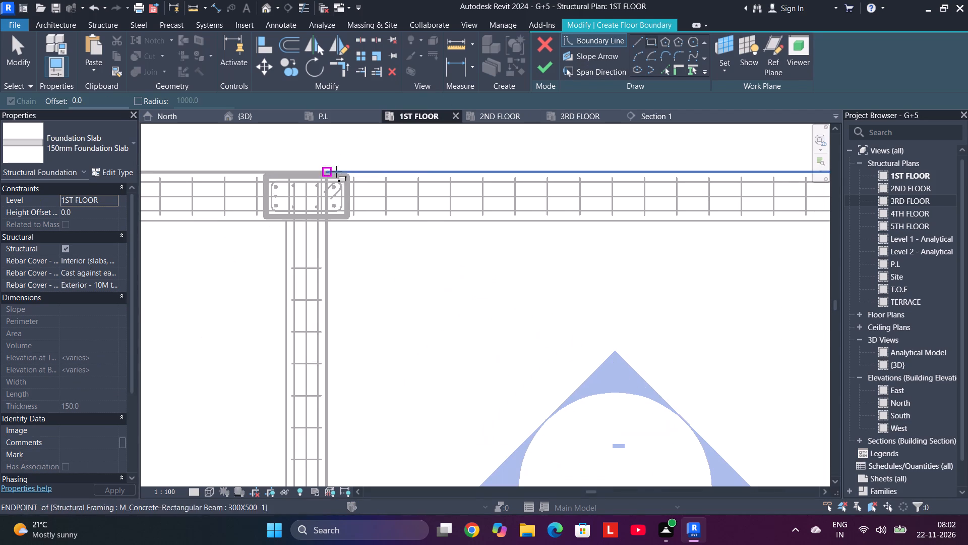
click(328, 172)
scroll(487, 251, down, 5)
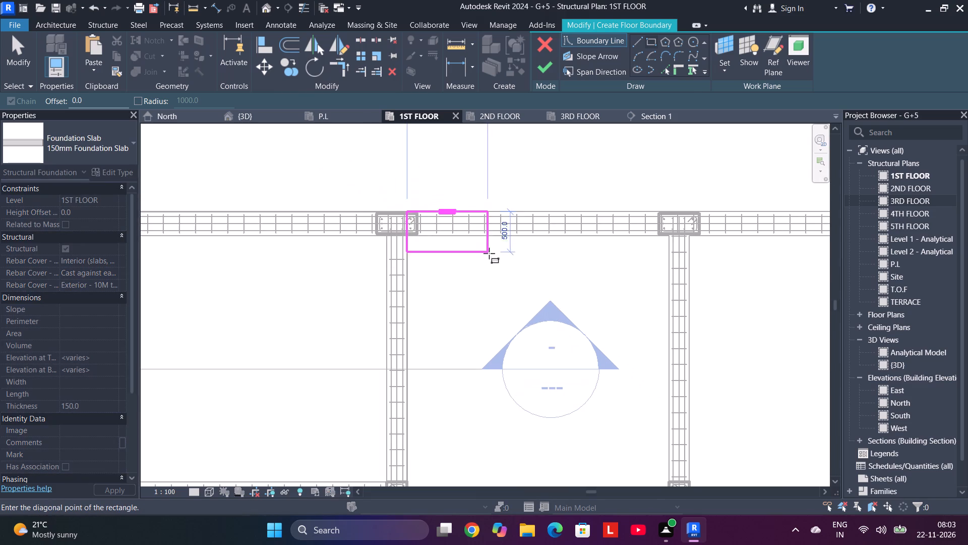
scroll(549, 299, down, 1)
middle_drag(565, 321, 436, 69)
scroll(518, 298, down, 4)
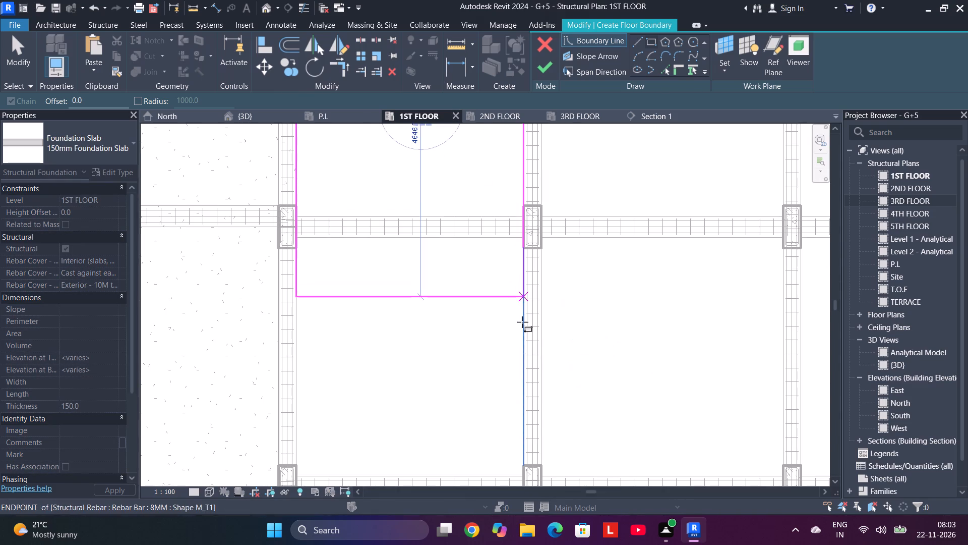
middle_drag(530, 333, 501, 176)
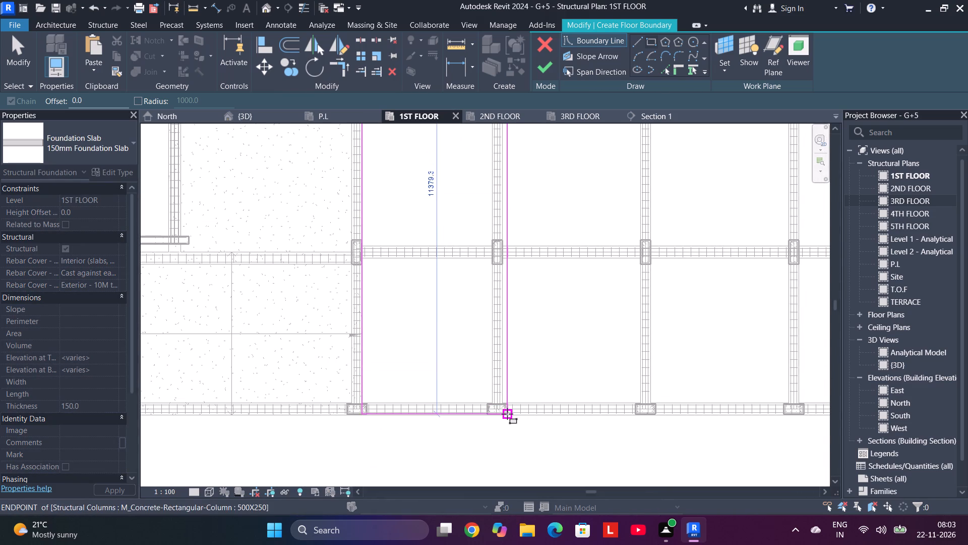
scroll(494, 420, up, 5)
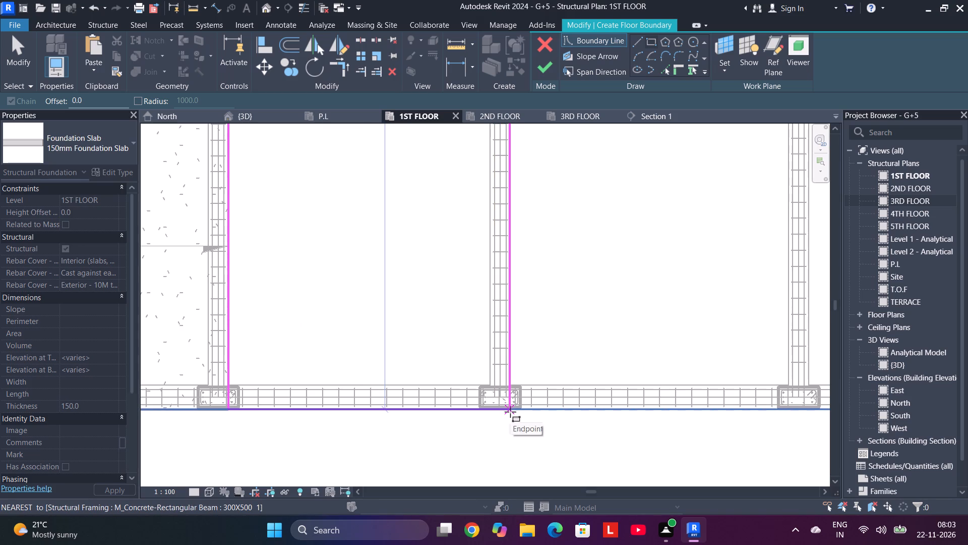
scroll(511, 409, up, 5)
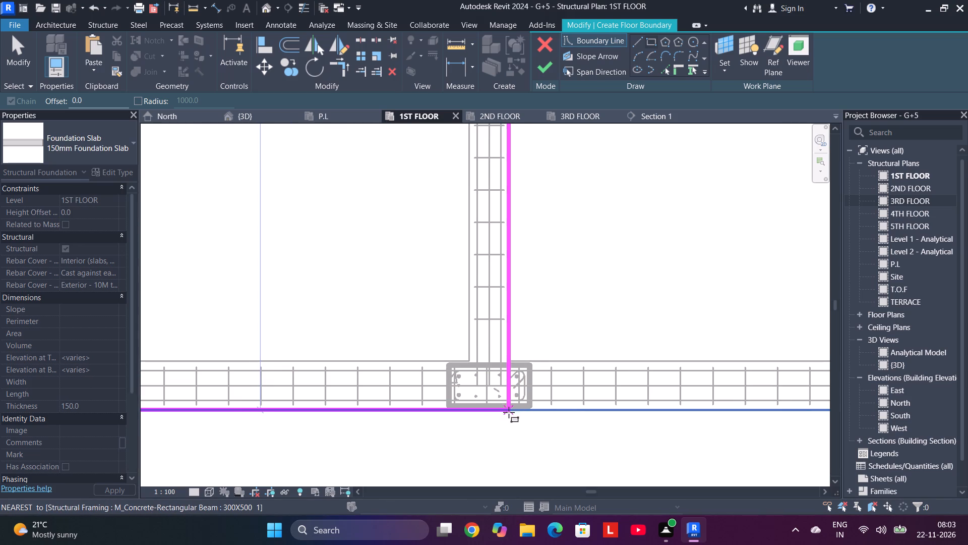
scroll(467, 406, down, 10)
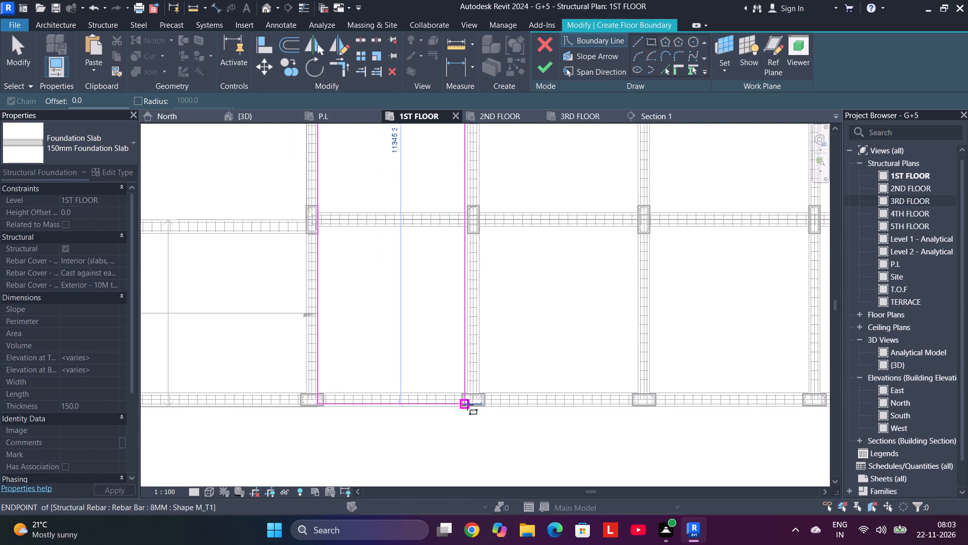
middle_drag(468, 405, 461, 481)
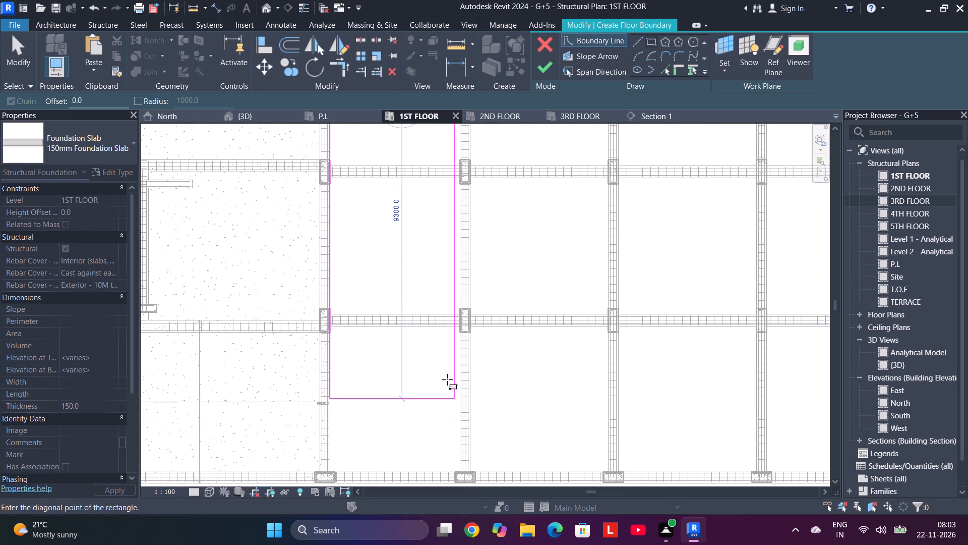
middle_drag(446, 380, 443, 376)
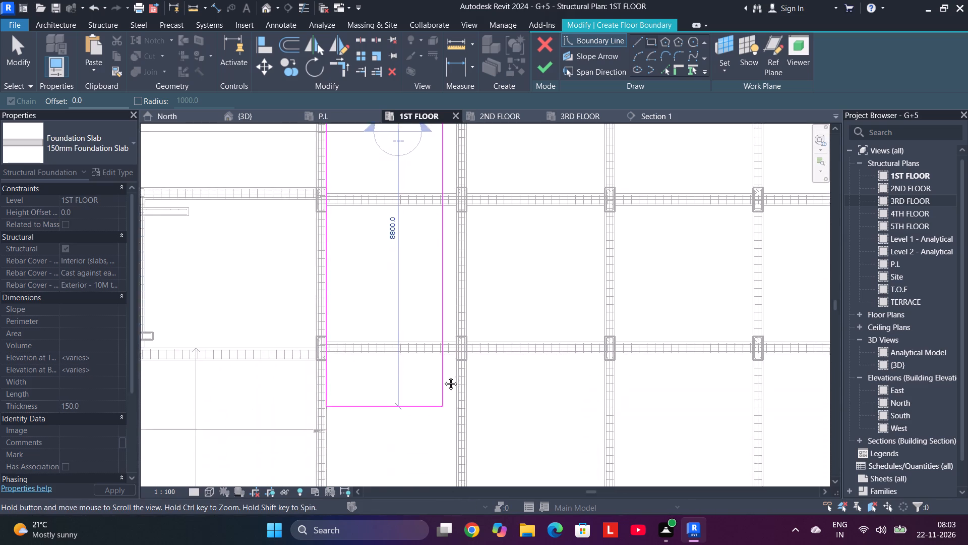
middle_drag(443, 376, 444, 356)
middle_drag(459, 423, 462, 375)
scroll(457, 413, up, 2)
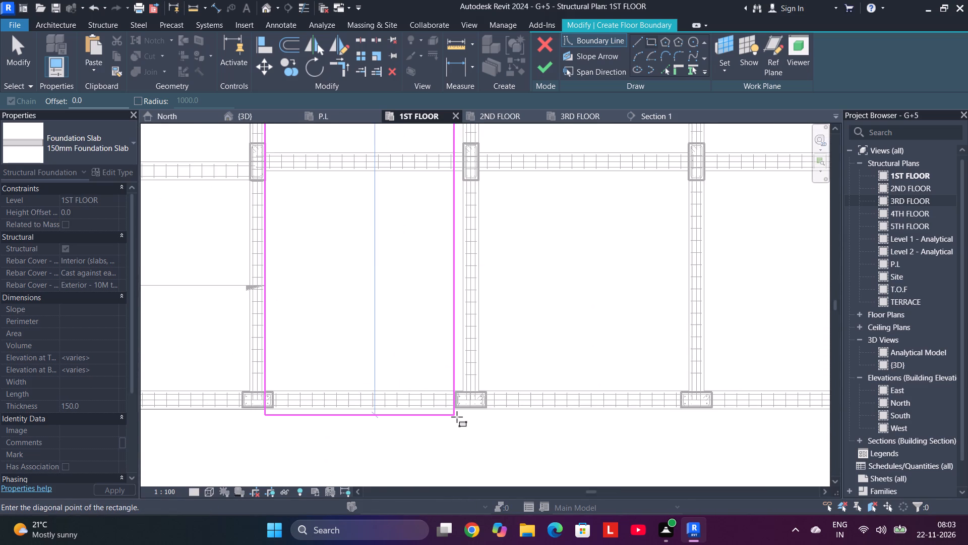
scroll(457, 417, up, 3)
scroll(457, 417, down, 5)
scroll(457, 417, up, 1)
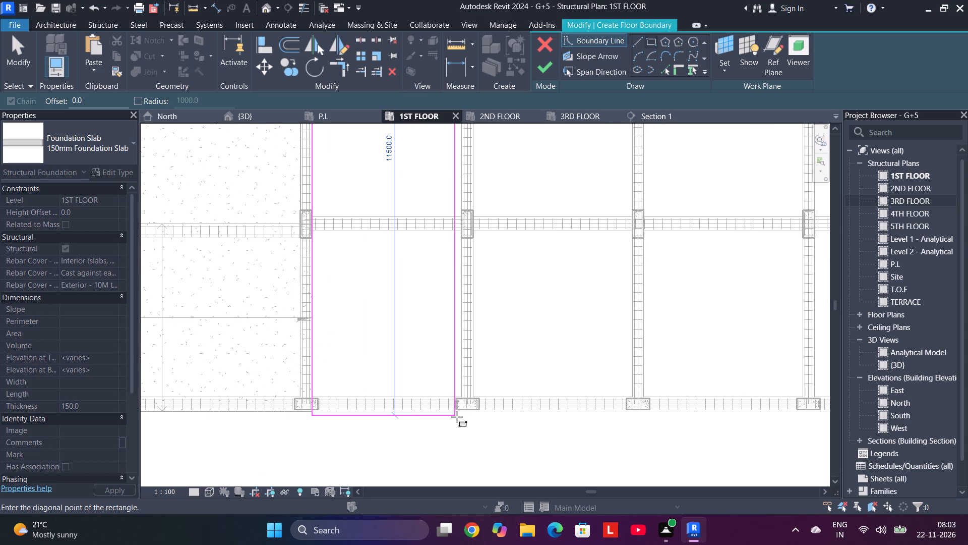
scroll(457, 417, up, 3)
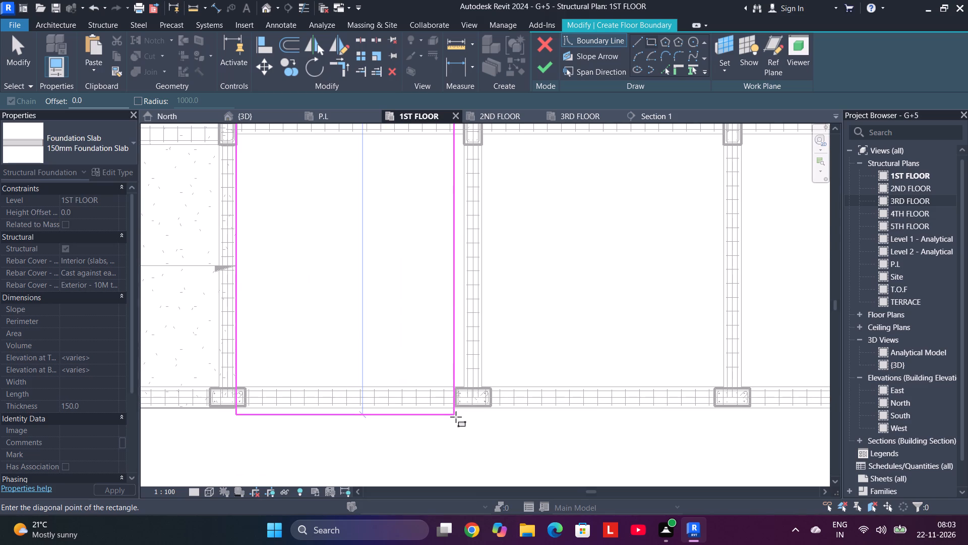
scroll(463, 409, up, 6)
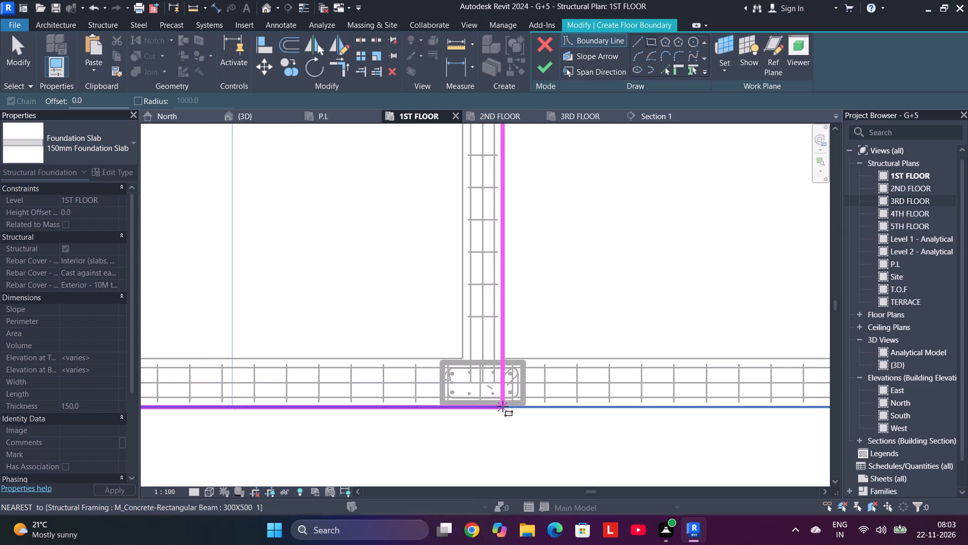
click(503, 406)
scroll(532, 325, down, 10)
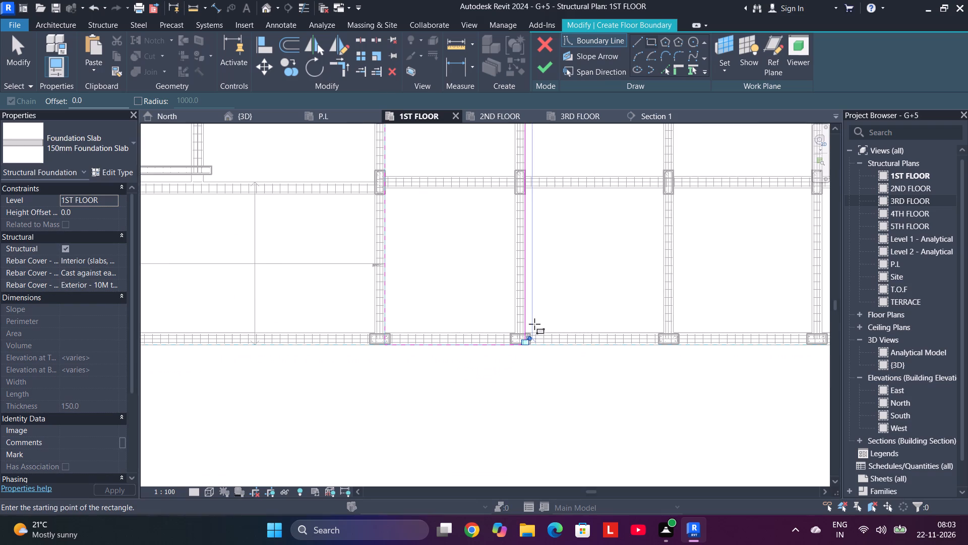
Finish the slab boundary and resolve the circular chain of references among the slabs.
click(547, 62)
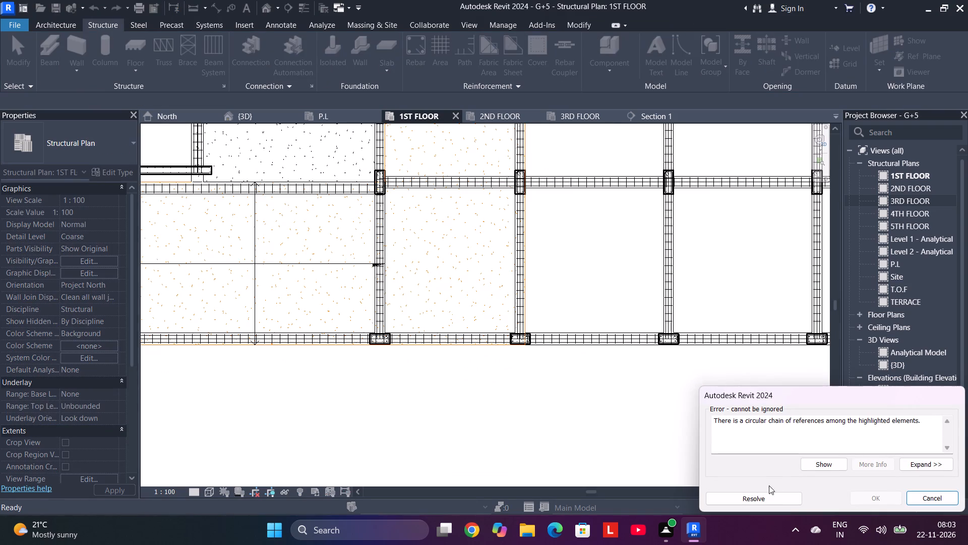
click(753, 500)
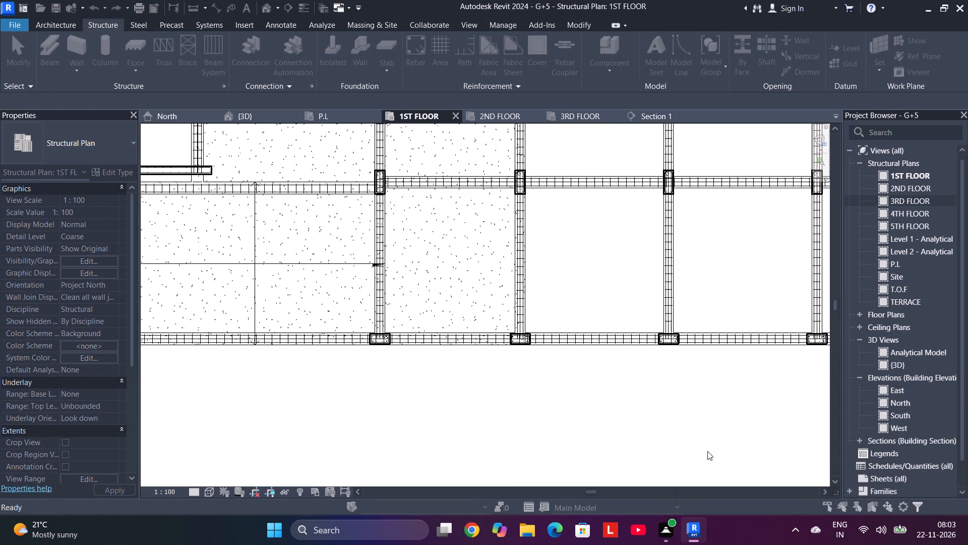
Start a new 150mm Foundation Slab boundary sketch on the 1ST FLOOR plan for the bays east of the existing slabs.
scroll(583, 275, down, 4)
middle_drag(582, 286, 584, 384)
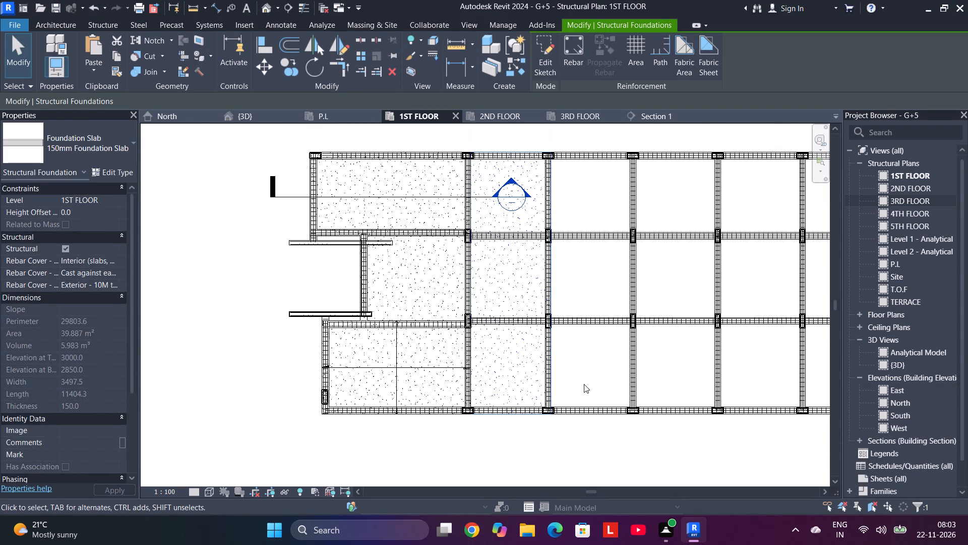
scroll(652, 293, down, 2)
middle_drag(629, 312, 538, 307)
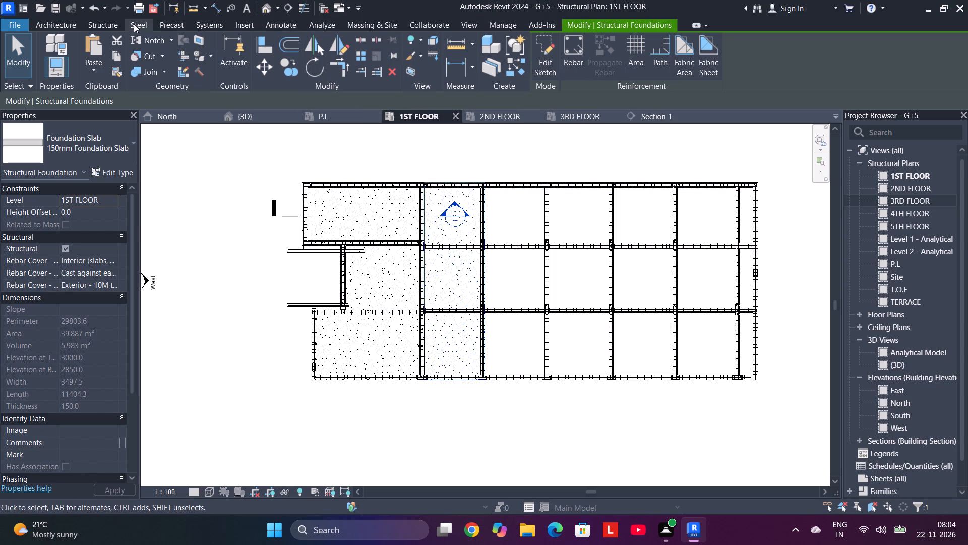
click(112, 23)
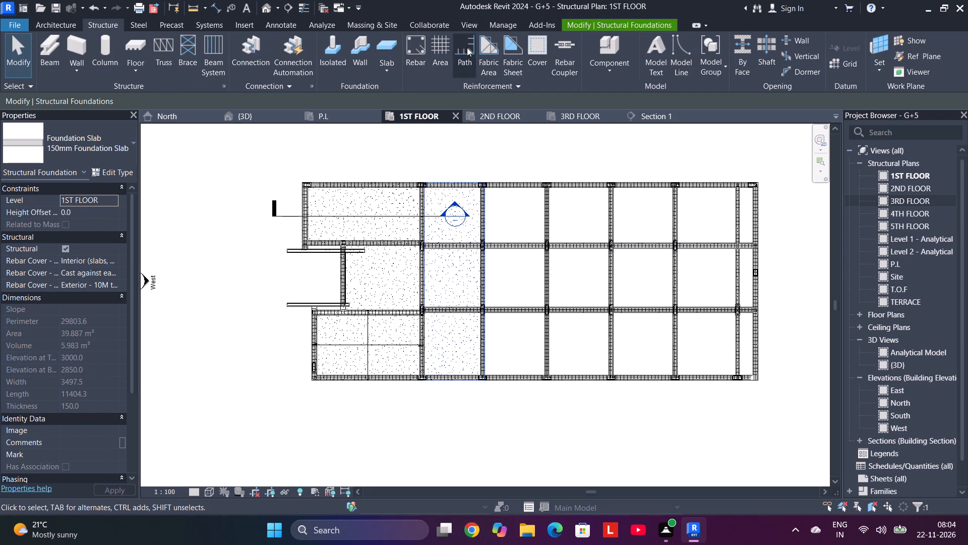
click(396, 44)
scroll(498, 194, up, 4)
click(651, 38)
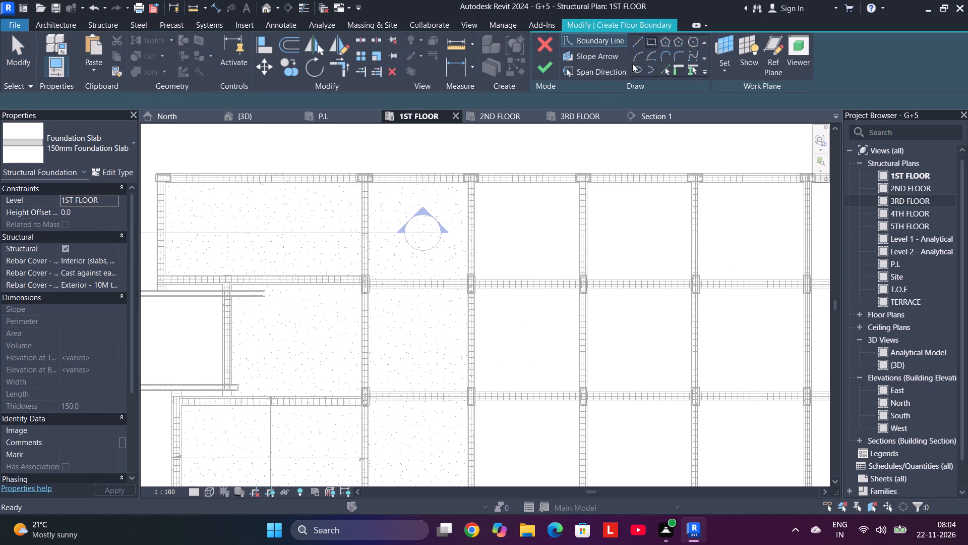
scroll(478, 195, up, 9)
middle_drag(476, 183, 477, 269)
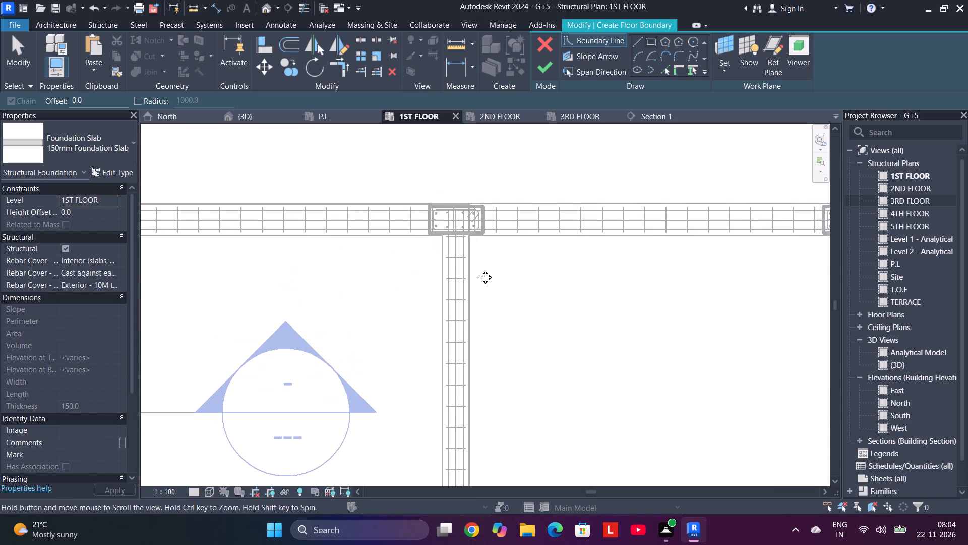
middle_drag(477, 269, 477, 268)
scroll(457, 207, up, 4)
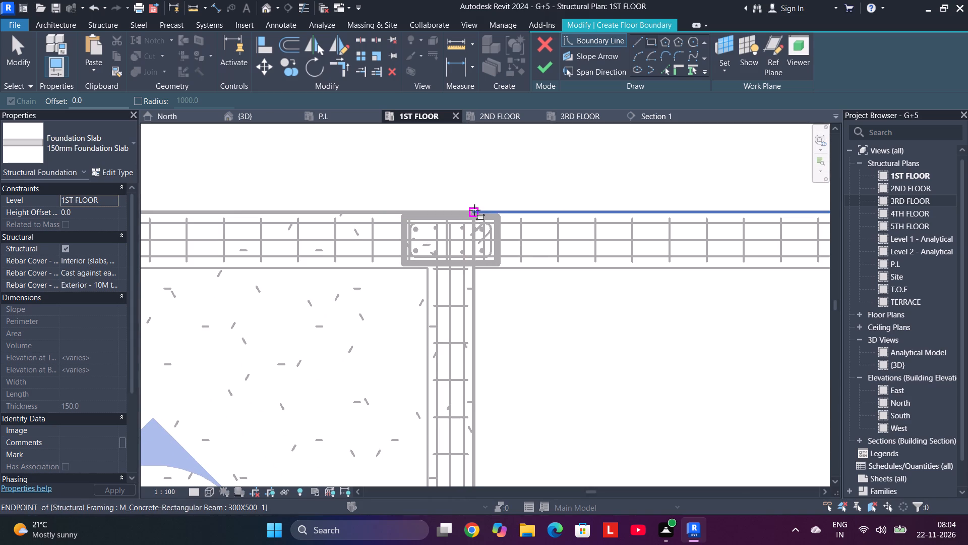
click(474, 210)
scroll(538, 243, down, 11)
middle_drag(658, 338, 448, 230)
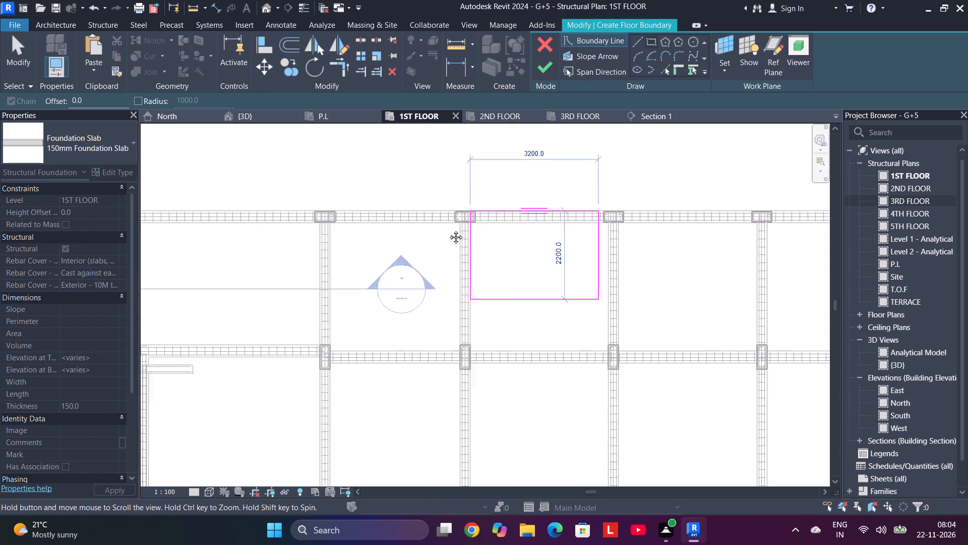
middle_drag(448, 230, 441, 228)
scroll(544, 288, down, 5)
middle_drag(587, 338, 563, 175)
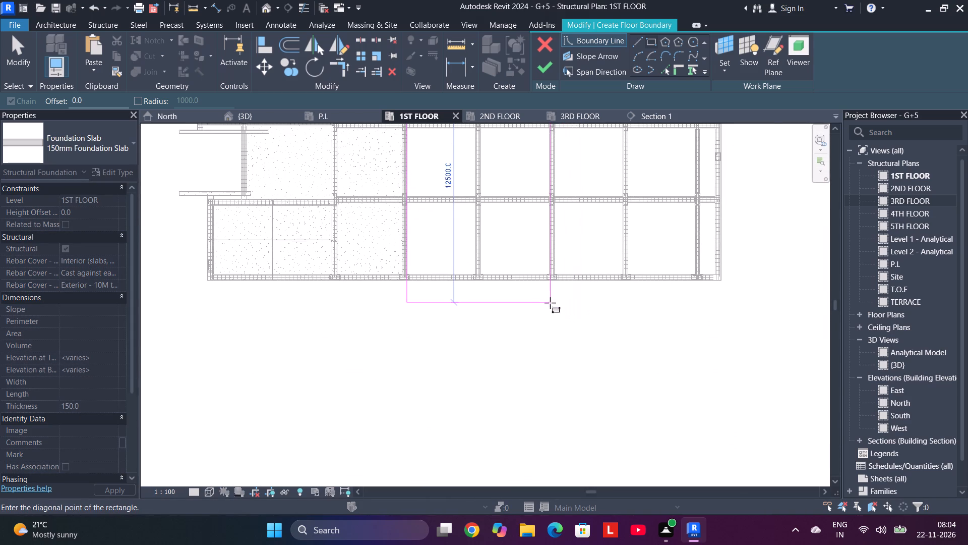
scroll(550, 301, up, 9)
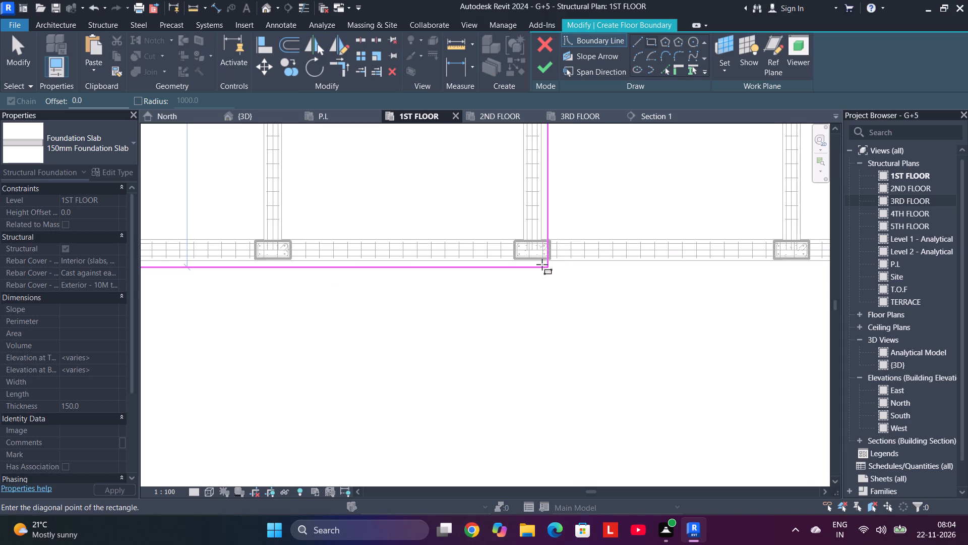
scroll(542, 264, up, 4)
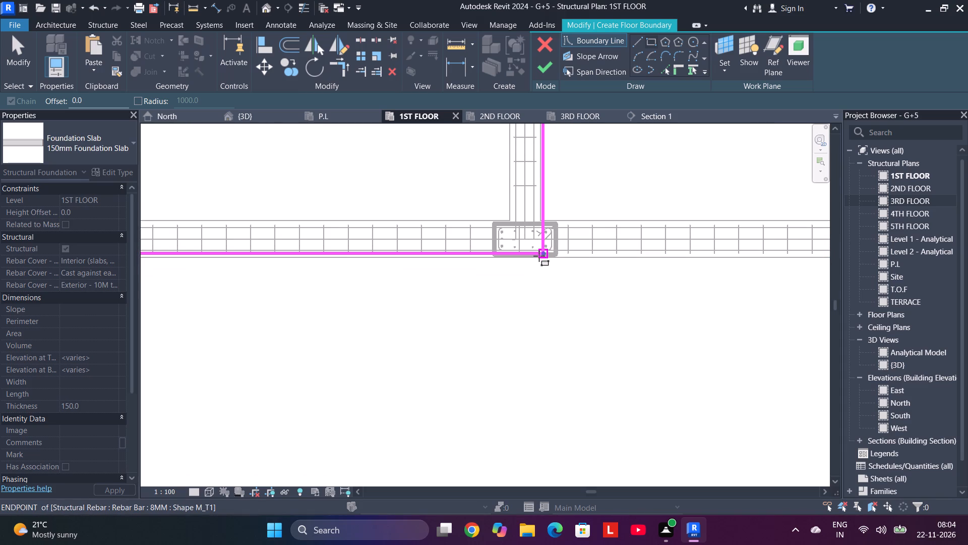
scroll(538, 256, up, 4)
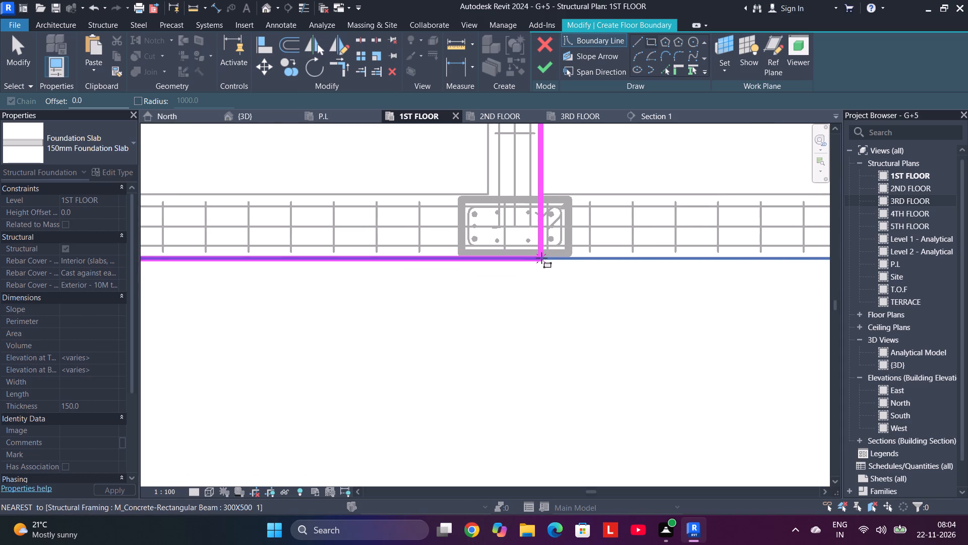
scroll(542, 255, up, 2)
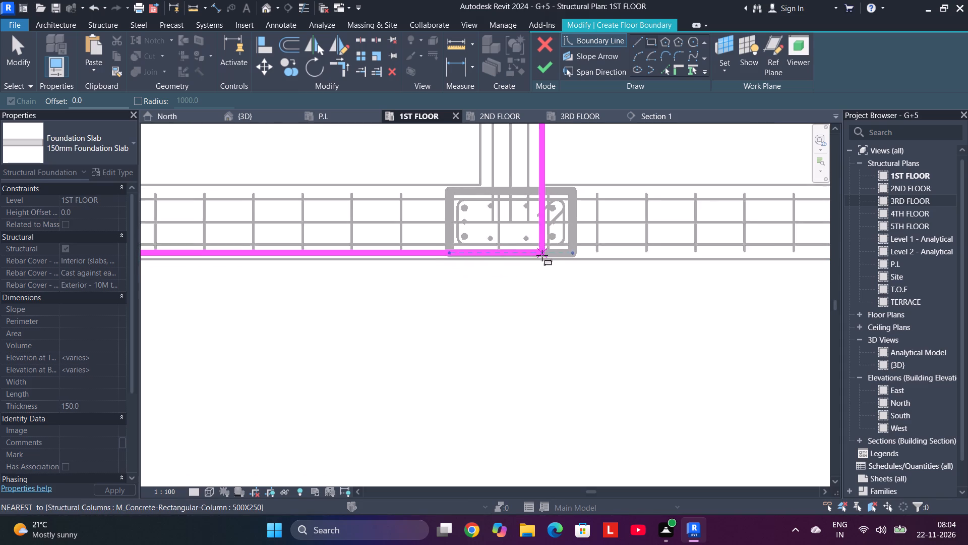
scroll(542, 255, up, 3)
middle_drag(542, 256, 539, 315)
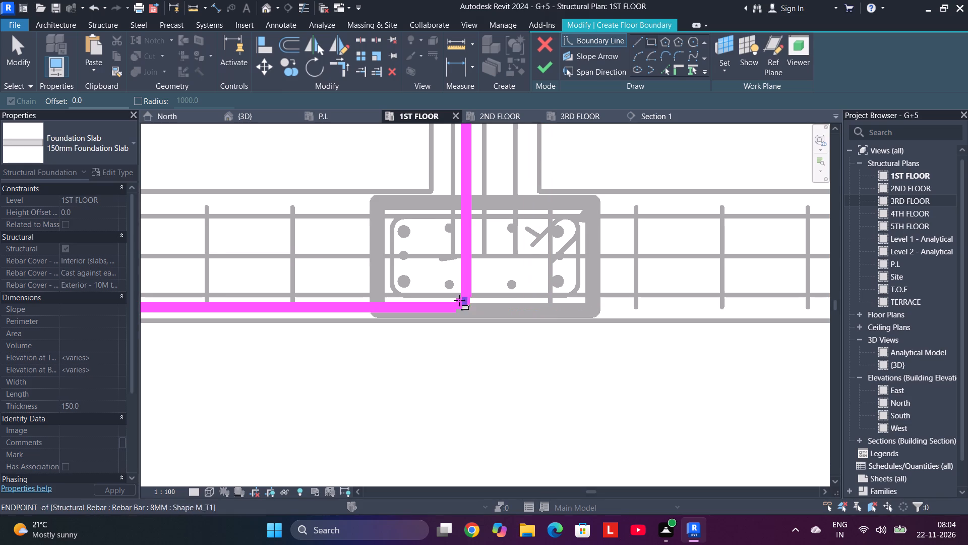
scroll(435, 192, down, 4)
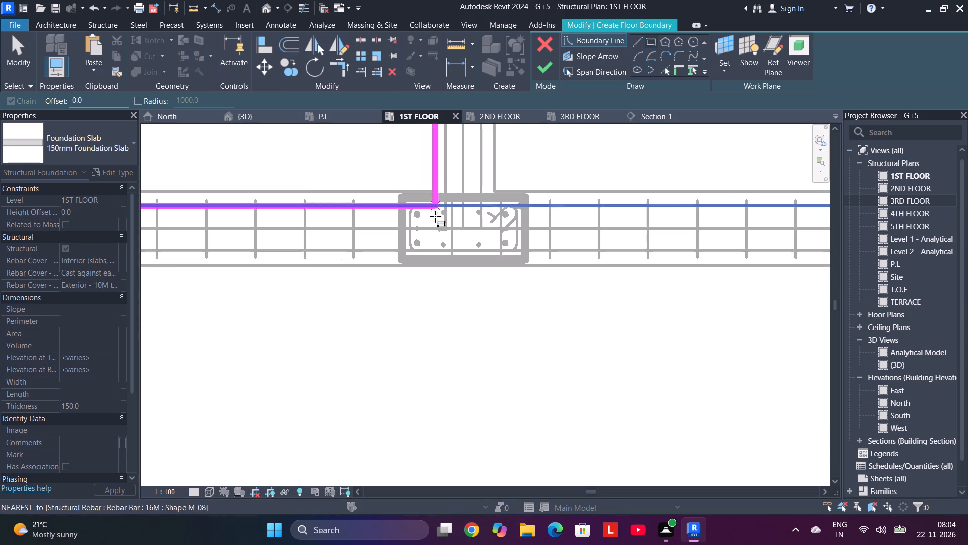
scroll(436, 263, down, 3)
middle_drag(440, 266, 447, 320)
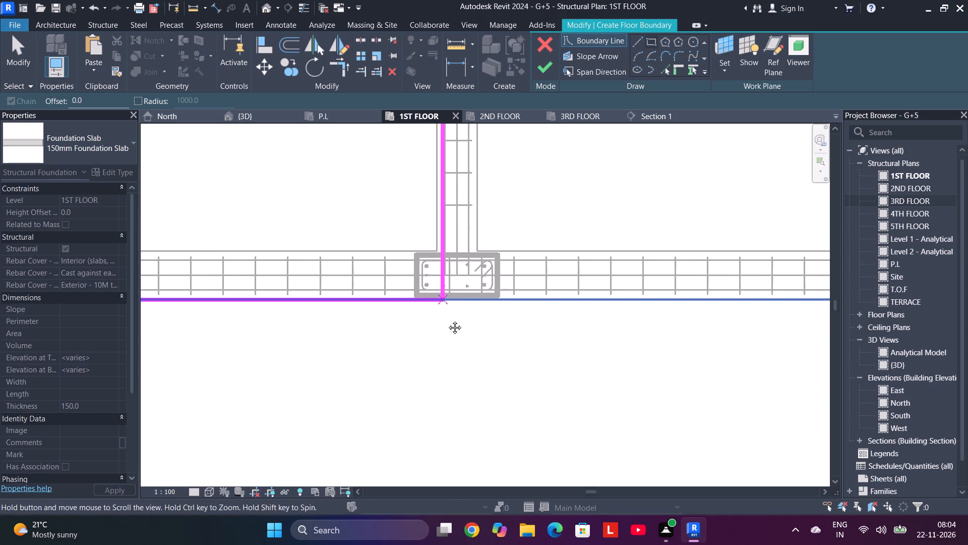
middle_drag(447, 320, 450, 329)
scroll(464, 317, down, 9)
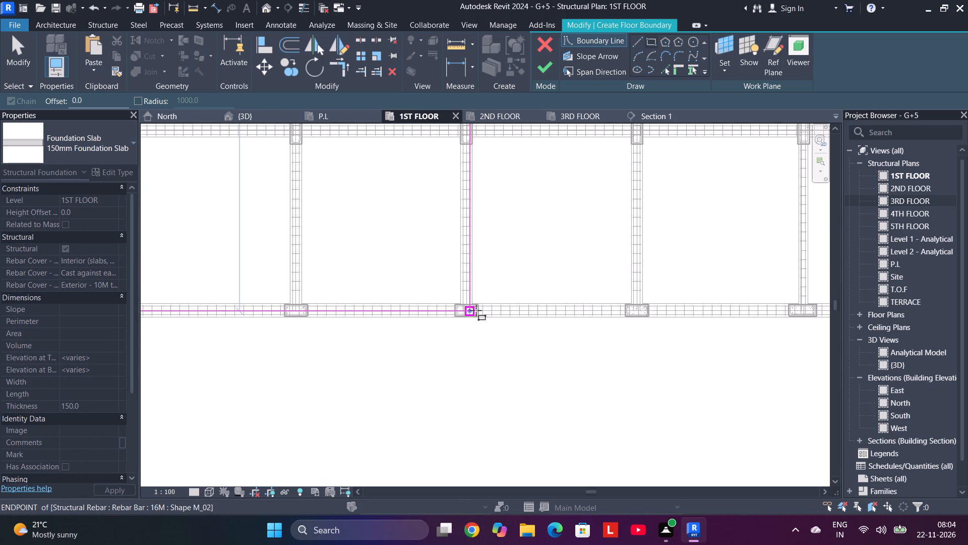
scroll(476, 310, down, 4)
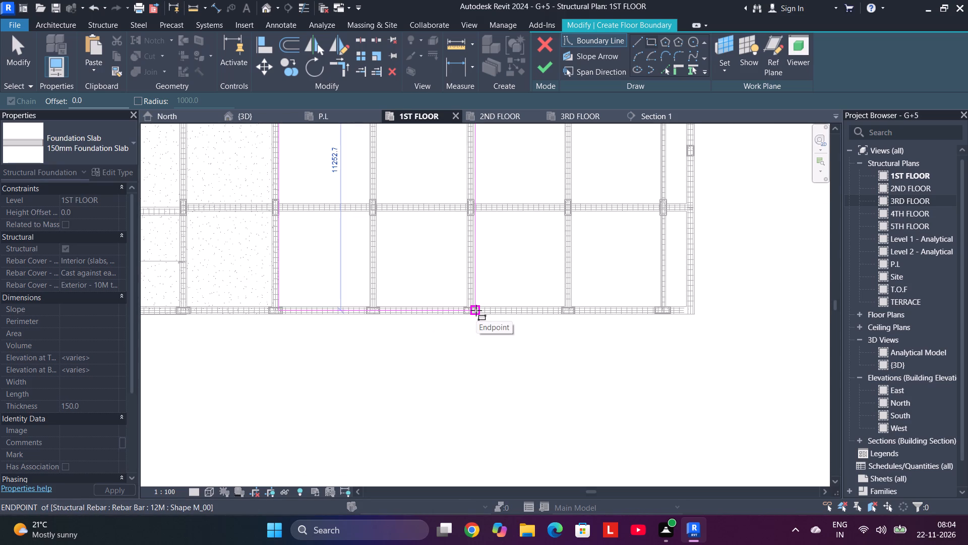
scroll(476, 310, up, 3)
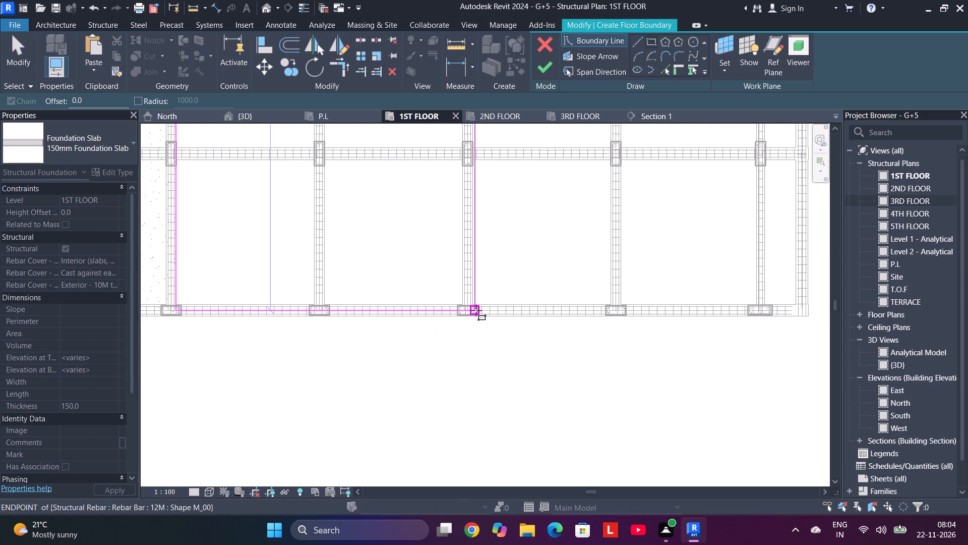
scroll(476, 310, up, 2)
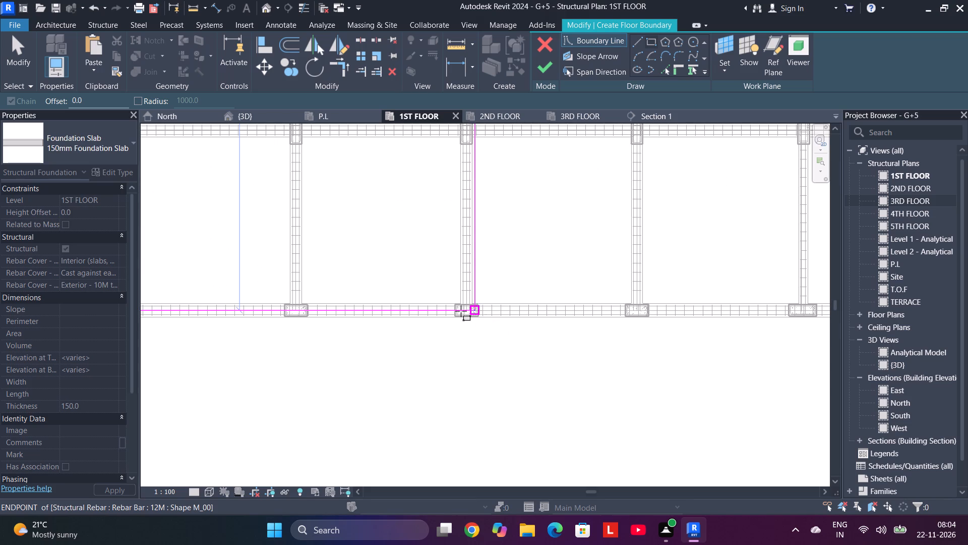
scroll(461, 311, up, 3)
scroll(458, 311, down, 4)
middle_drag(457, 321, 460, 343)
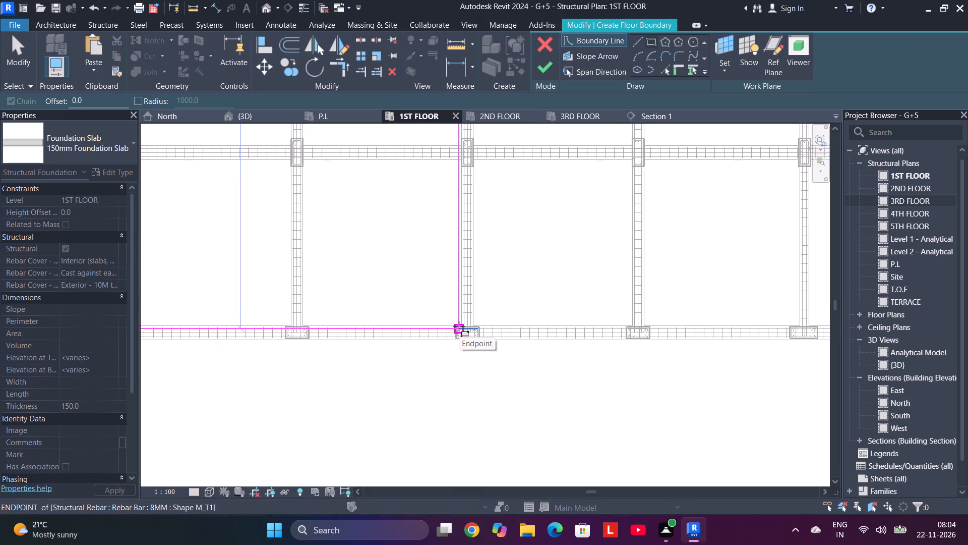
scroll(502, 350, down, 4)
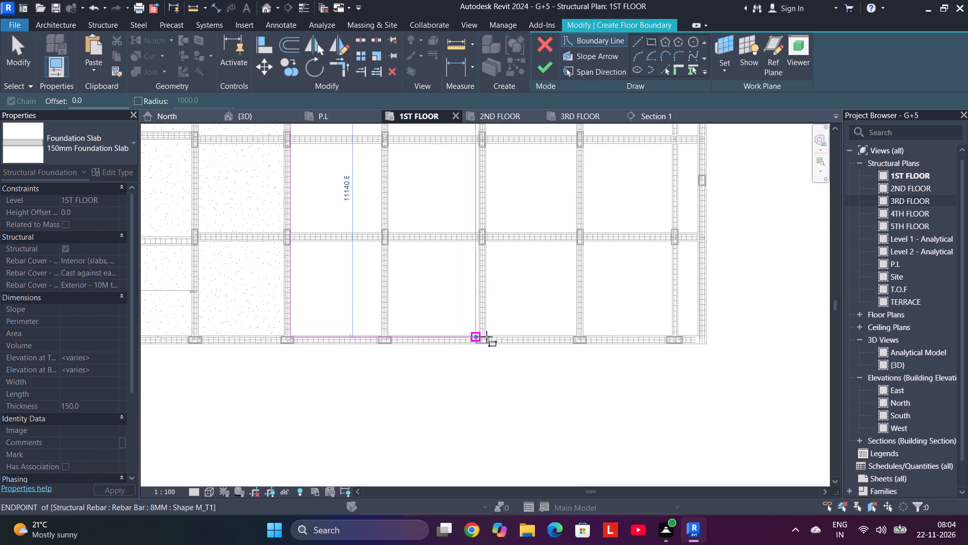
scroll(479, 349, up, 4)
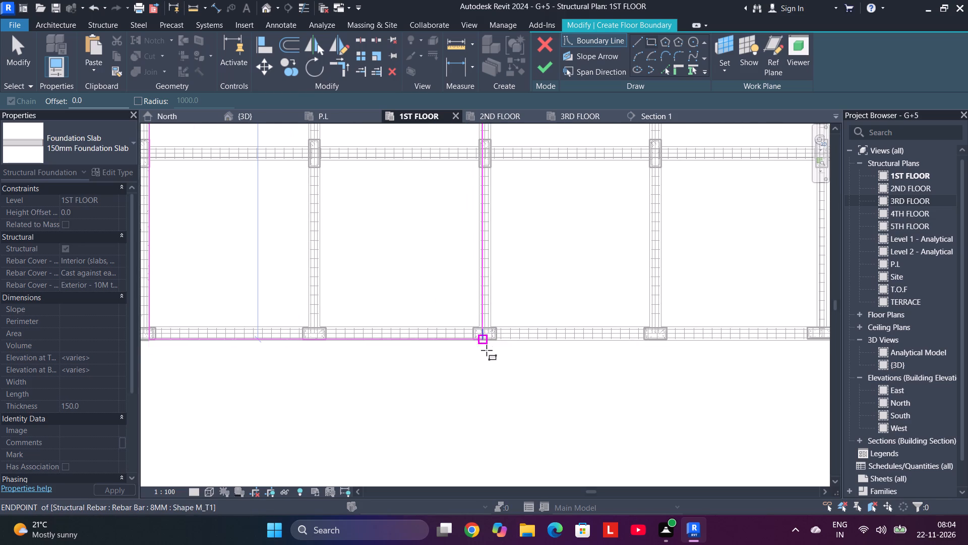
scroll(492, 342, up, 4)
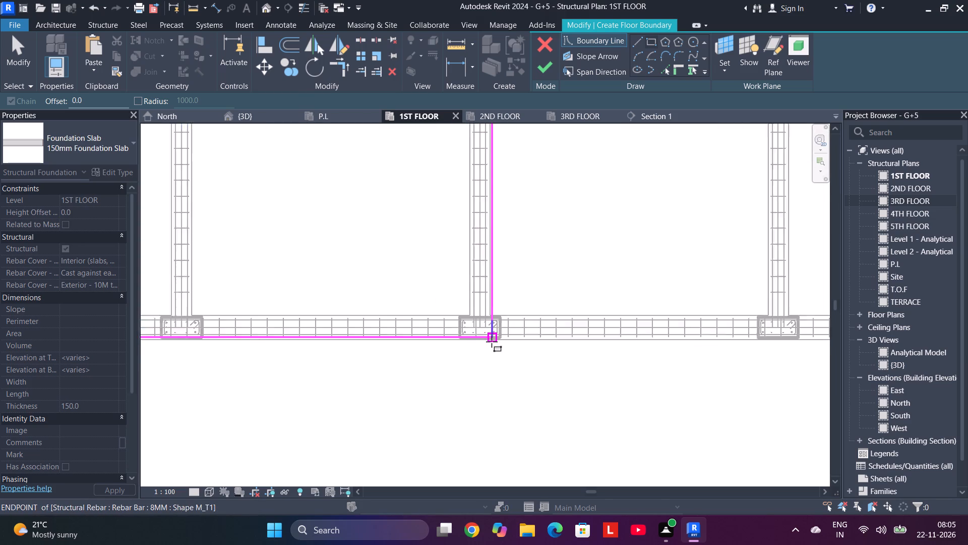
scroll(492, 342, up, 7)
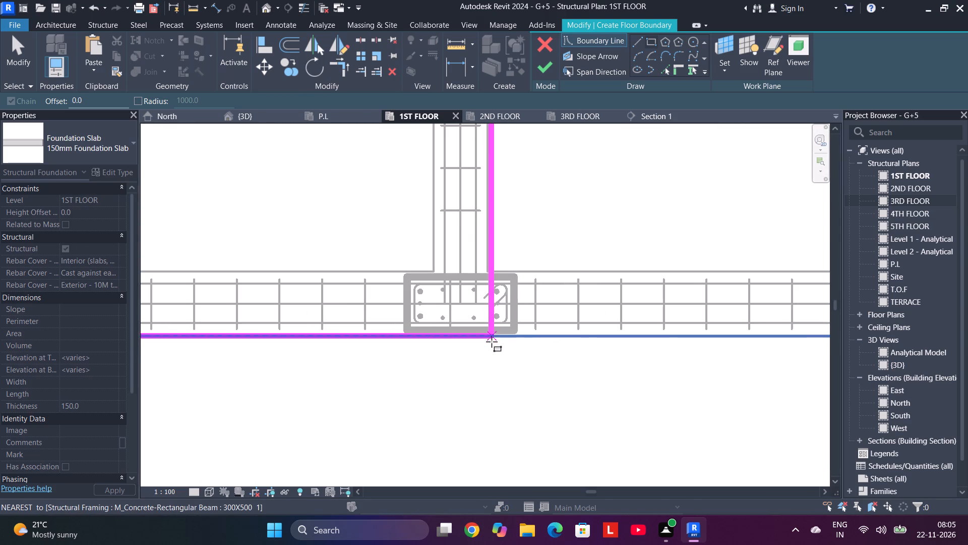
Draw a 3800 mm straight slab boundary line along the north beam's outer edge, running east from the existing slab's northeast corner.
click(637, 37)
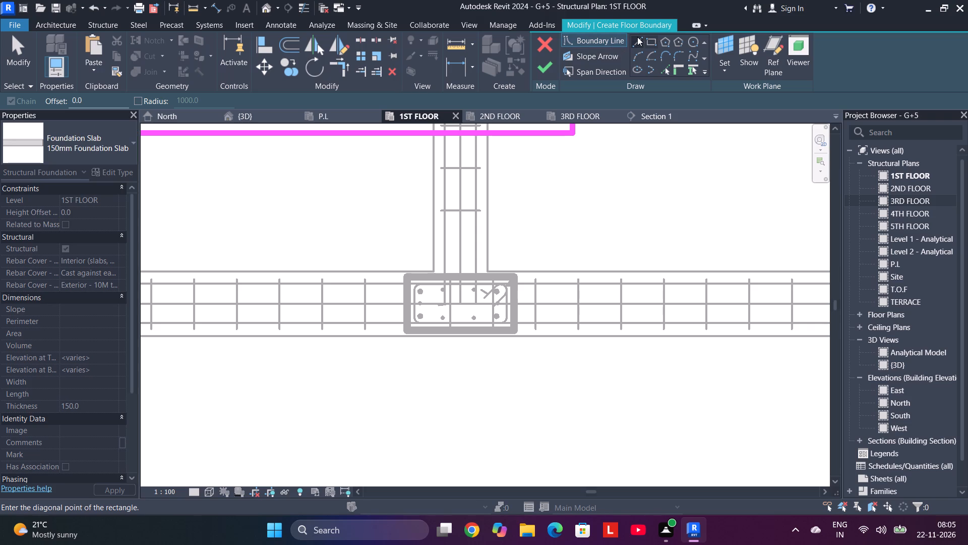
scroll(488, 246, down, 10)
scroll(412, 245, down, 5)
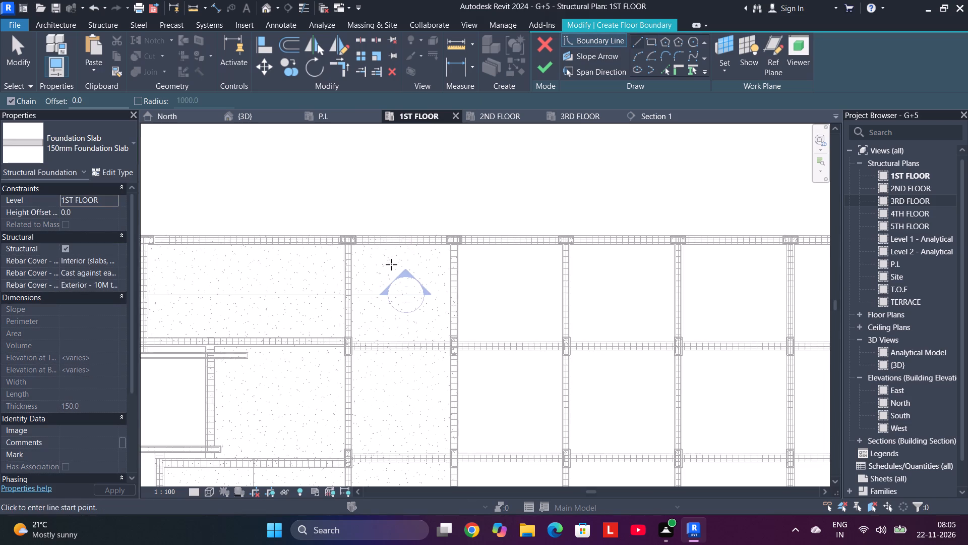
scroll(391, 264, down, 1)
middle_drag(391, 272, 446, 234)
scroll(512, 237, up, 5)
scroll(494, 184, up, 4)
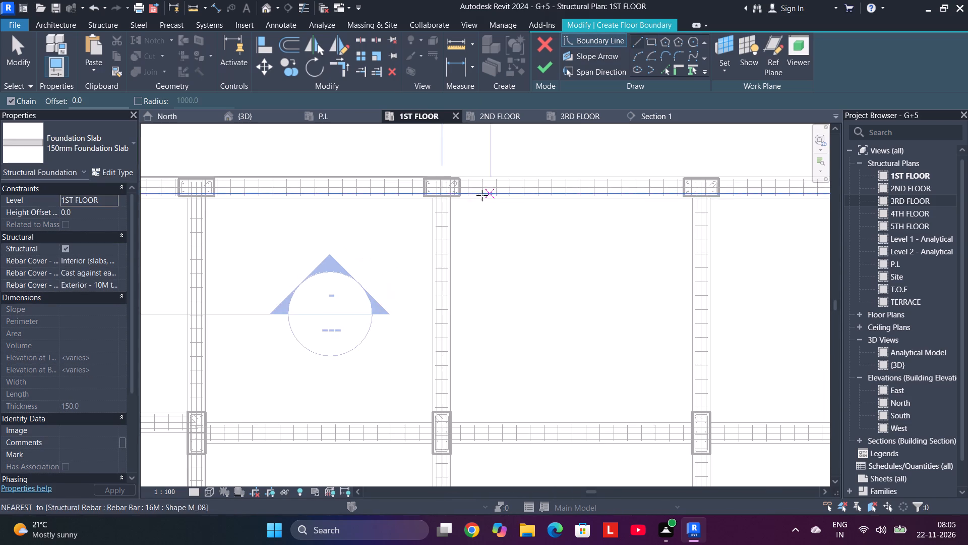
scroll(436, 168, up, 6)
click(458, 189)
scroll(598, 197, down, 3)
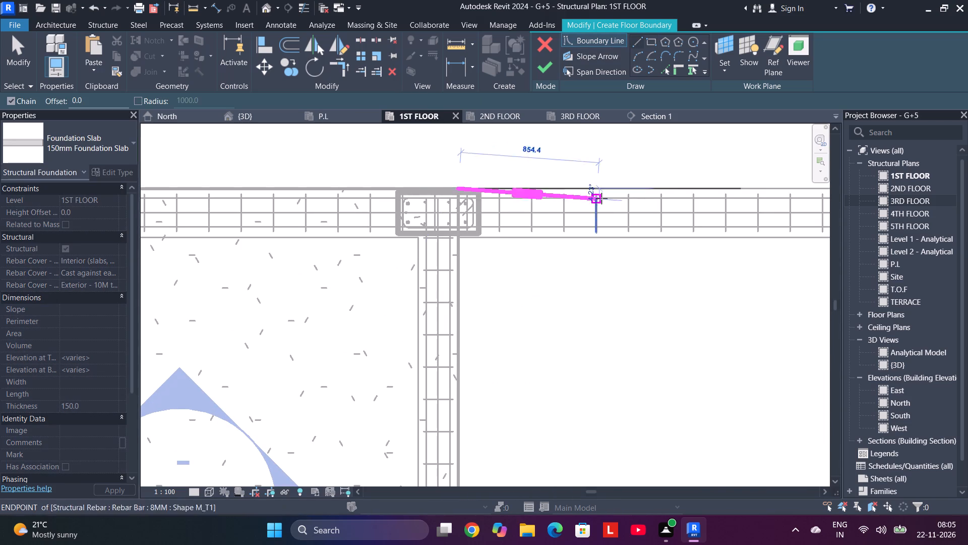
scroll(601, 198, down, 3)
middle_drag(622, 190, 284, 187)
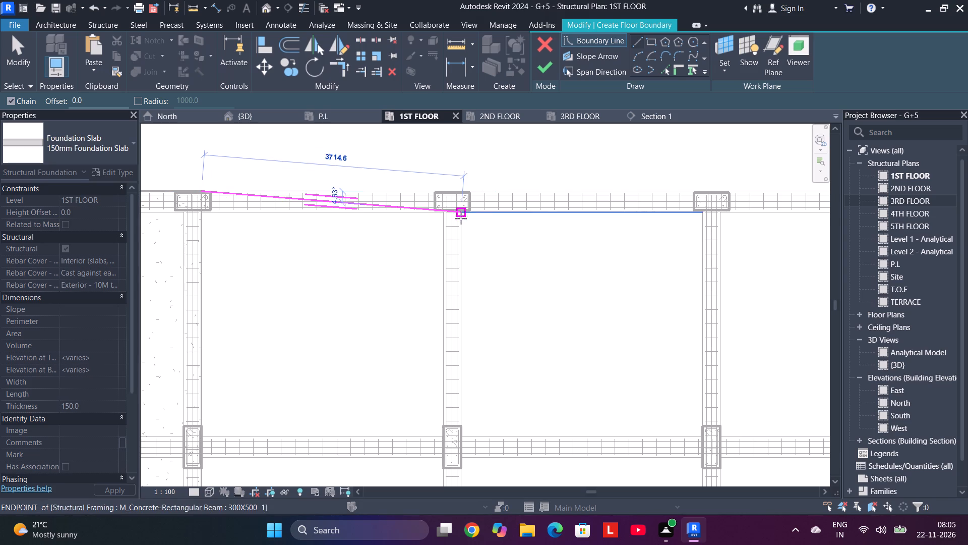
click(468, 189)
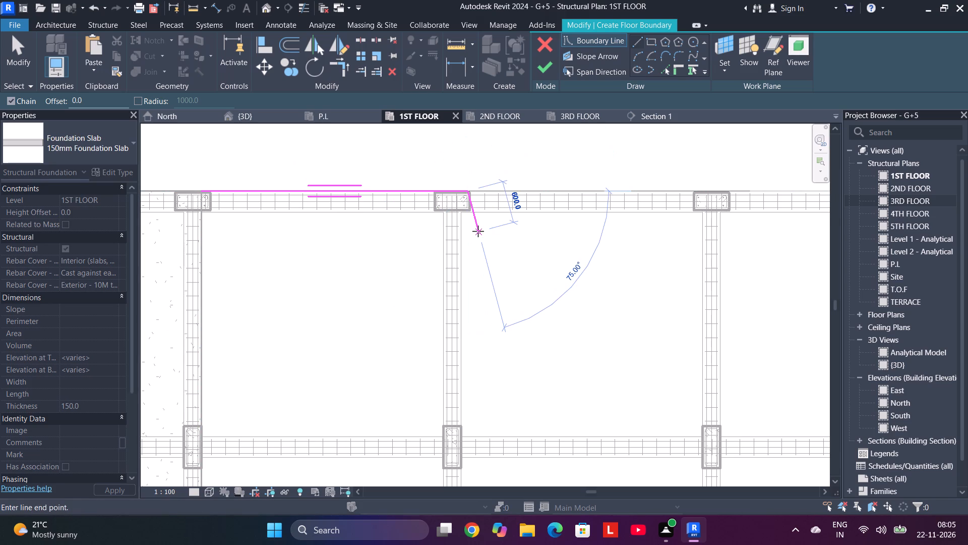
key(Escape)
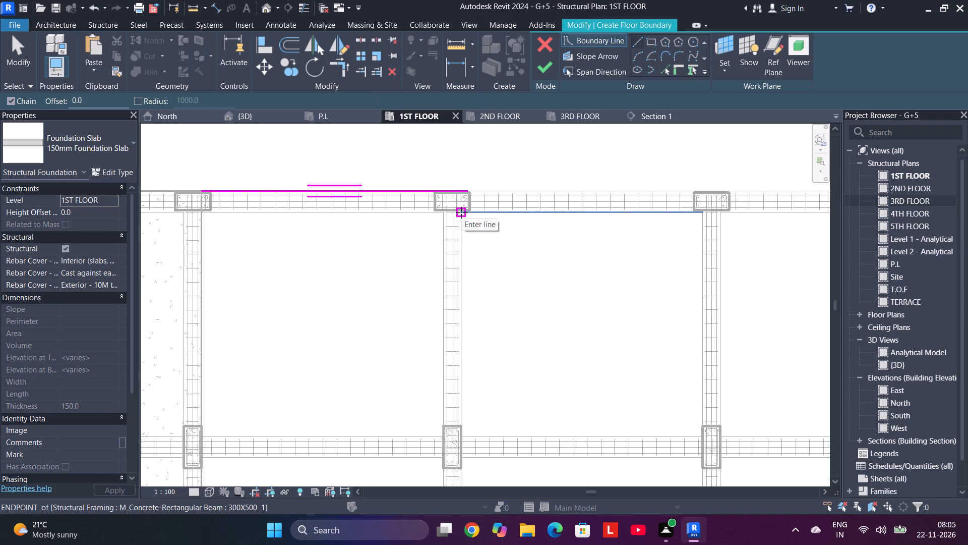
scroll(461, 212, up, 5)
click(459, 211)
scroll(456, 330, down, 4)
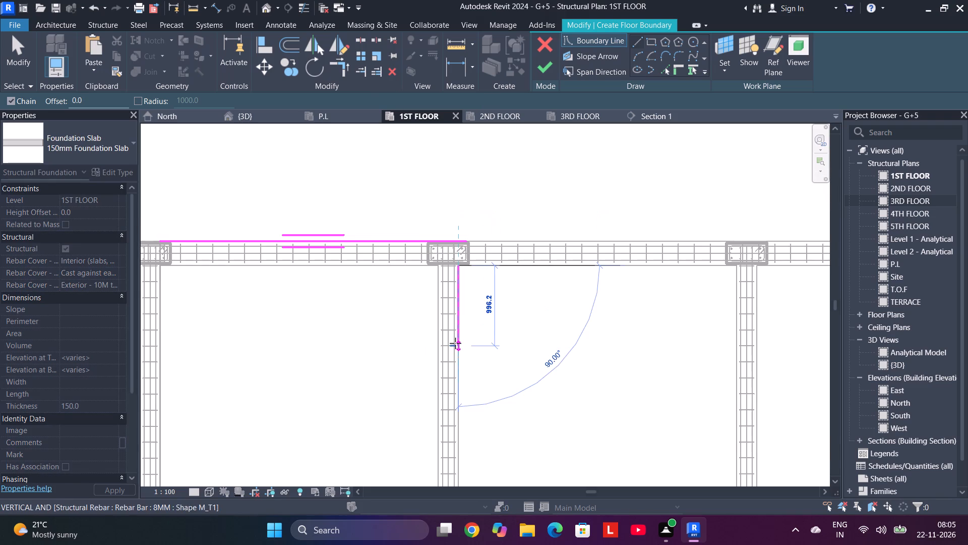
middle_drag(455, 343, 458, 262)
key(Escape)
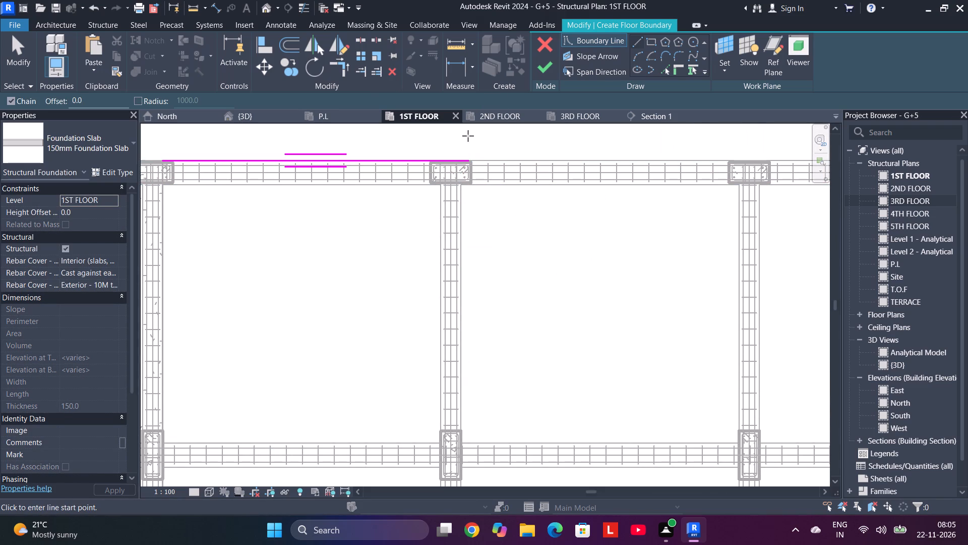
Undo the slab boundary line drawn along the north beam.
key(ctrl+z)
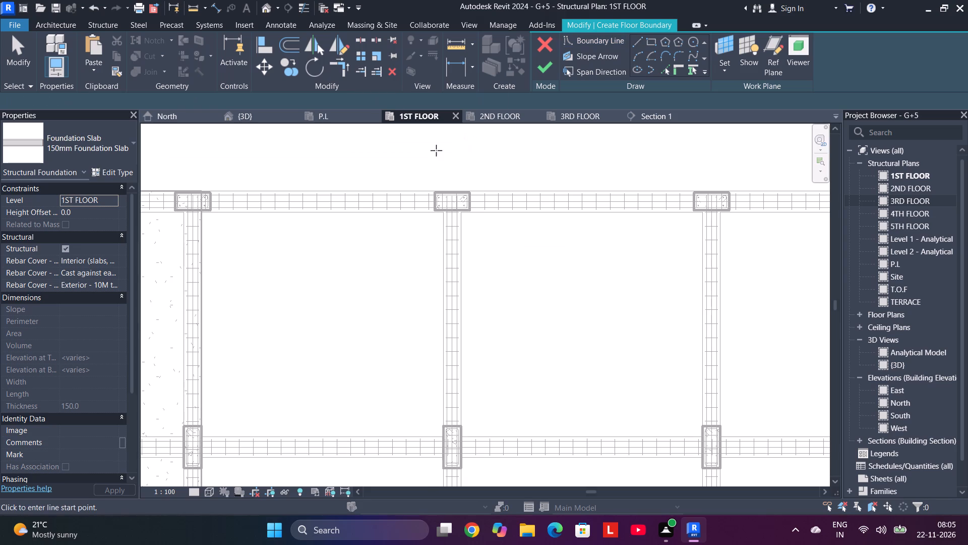
Draw a straight slab boundary line along the north beam's outer edge, from the existing slab's northeast corner east across two bays.
scroll(216, 197, up, 4)
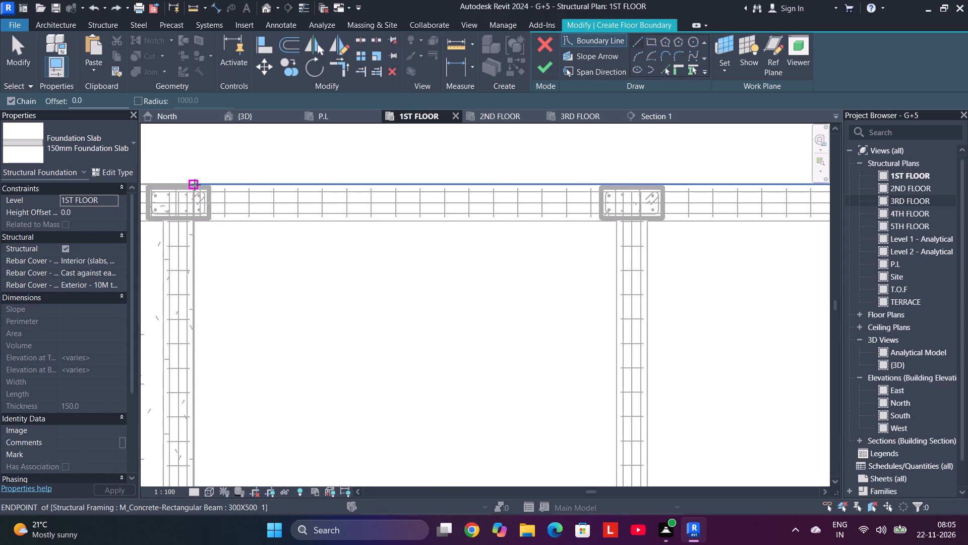
scroll(193, 185, up, 4)
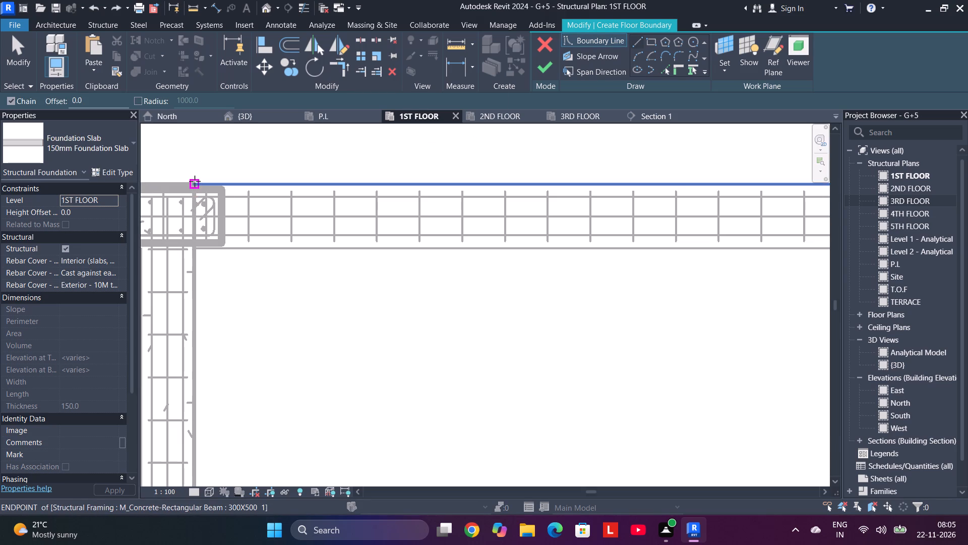
click(195, 181)
scroll(414, 203, down, 5)
scroll(615, 202, down, 2)
scroll(668, 177, down, 2)
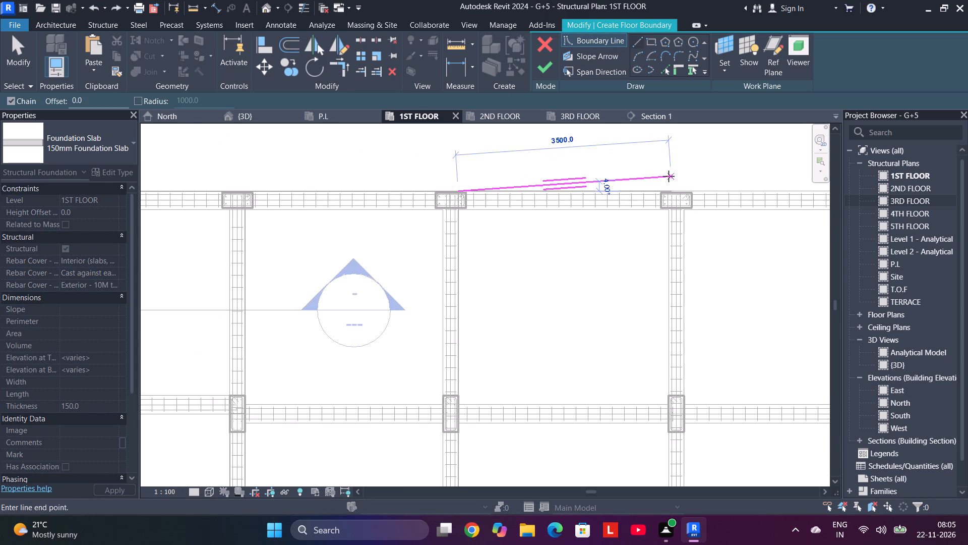
middle_drag(669, 176, 467, 174)
middle_click(467, 174)
scroll(717, 188, up, 4)
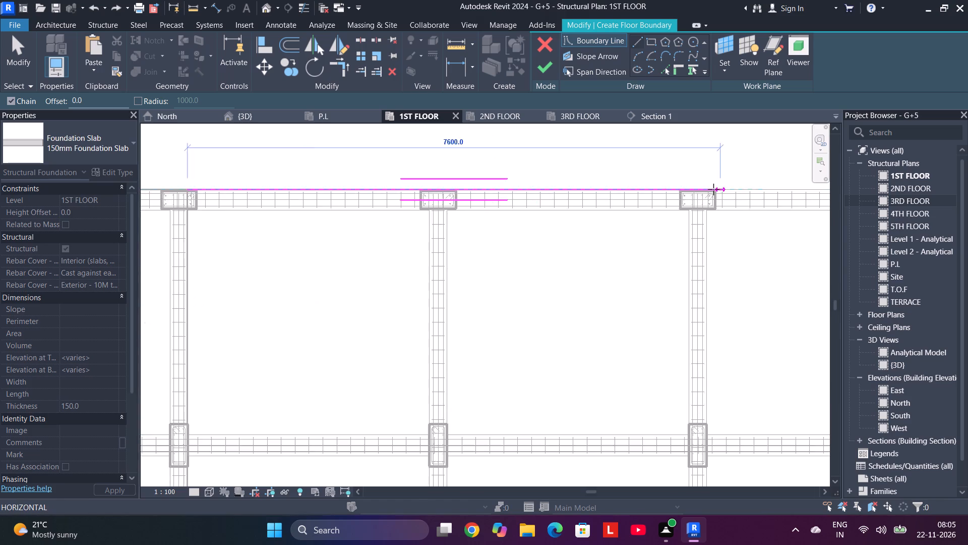
scroll(713, 189, up, 6)
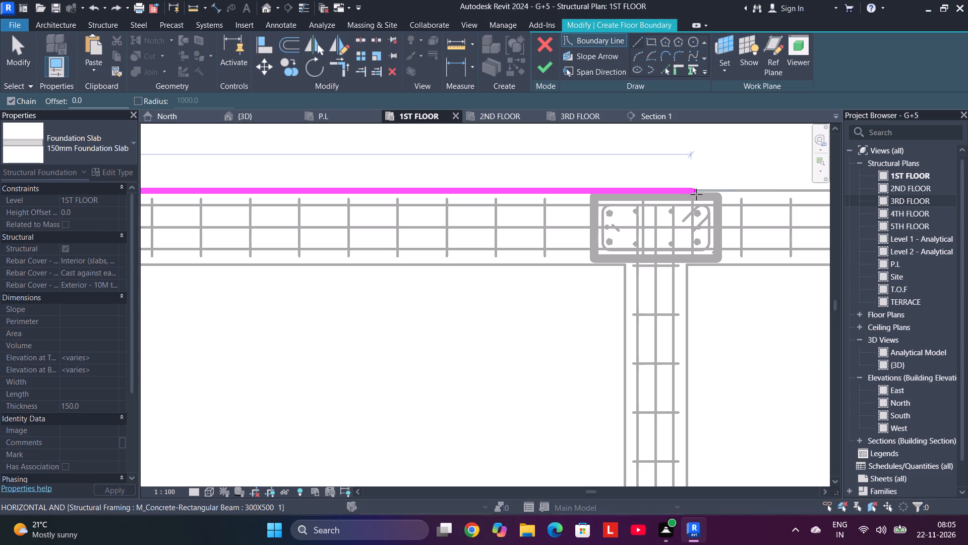
click(721, 193)
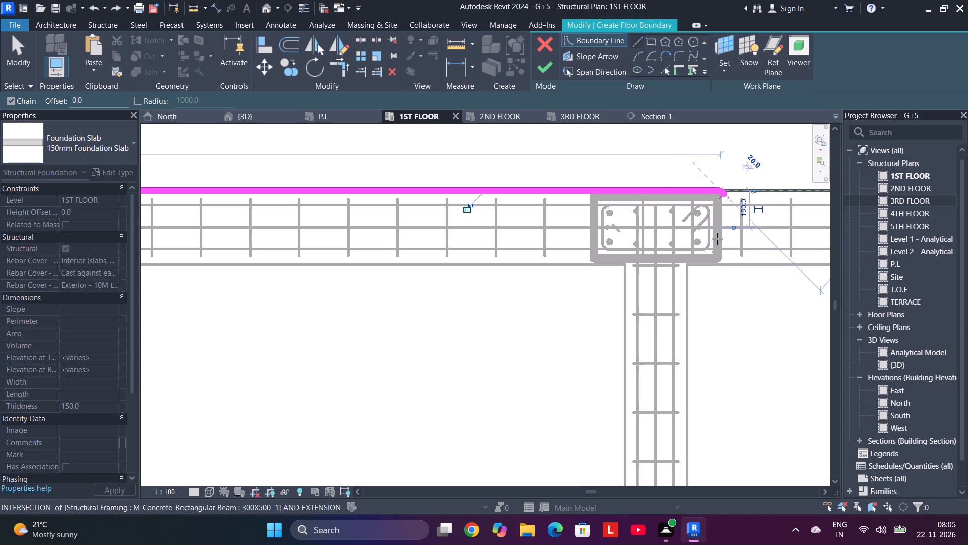
key(Escape)
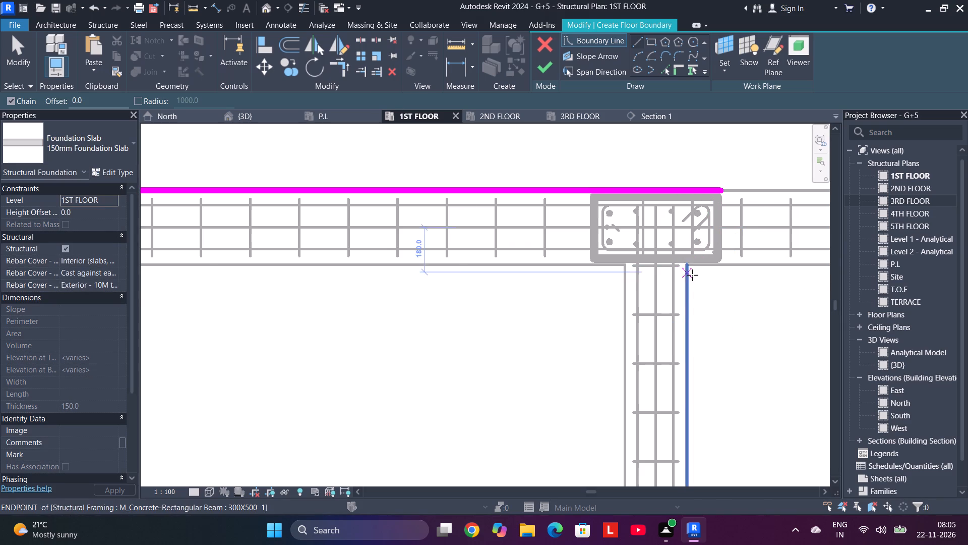
Draw the east boundary line along the second bay's east beam face, from the north beam's inner edge to just beyond the south beam.
scroll(692, 275, down, 4)
middle_drag(692, 275, 685, 232)
click(683, 227)
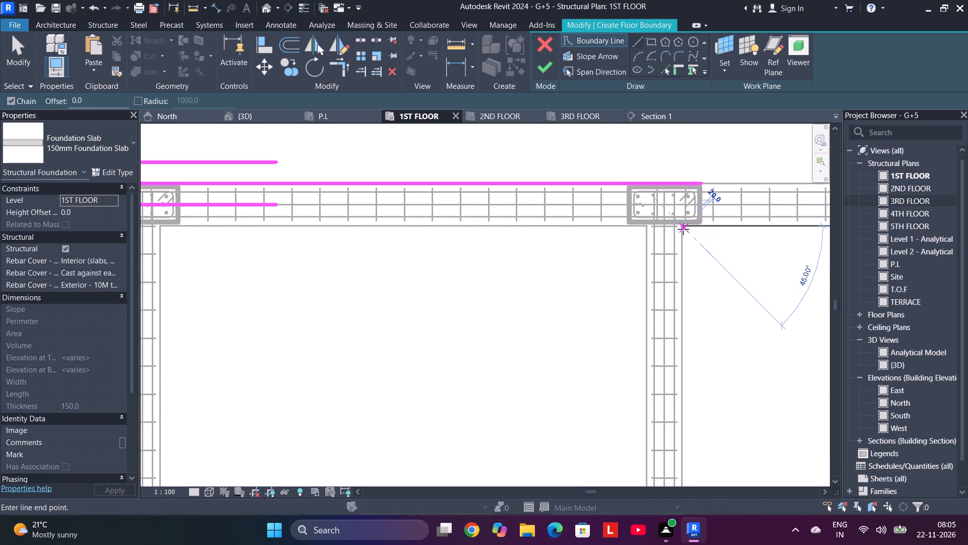
scroll(689, 347, down, 5)
middle_drag(687, 355, 640, 0)
scroll(660, 336, down, 3)
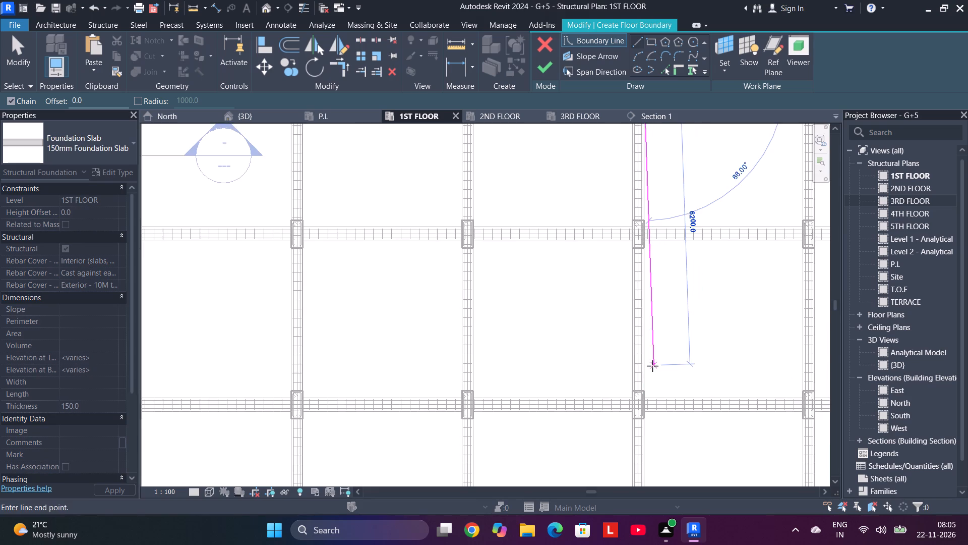
middle_drag(652, 350, 650, 199)
middle_click(650, 193)
middle_drag(638, 420, 639, 322)
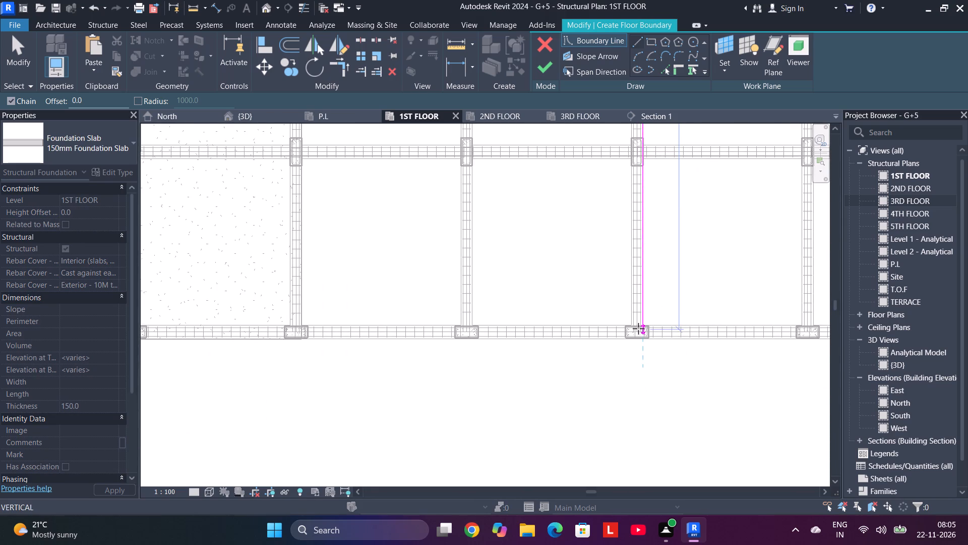
scroll(638, 329, up, 5)
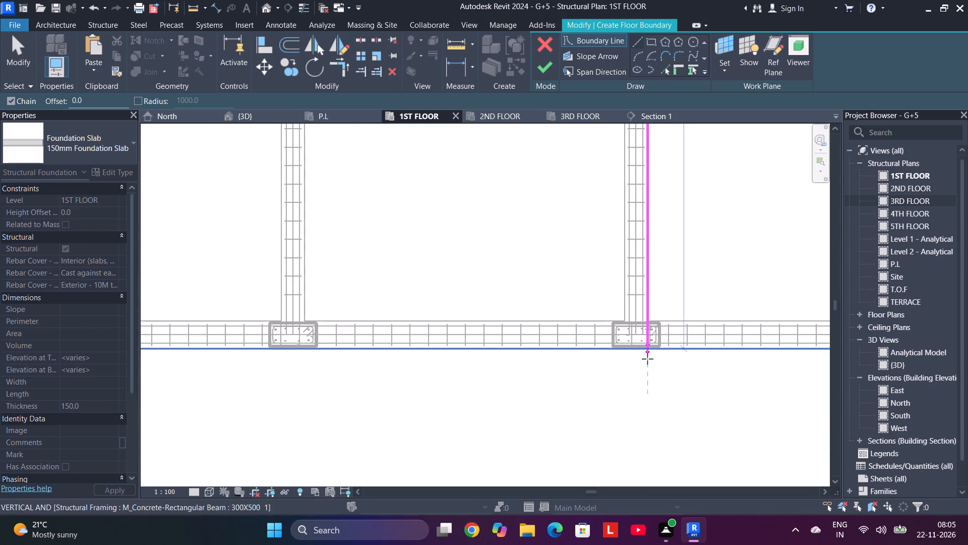
click(646, 366)
key(Escape)
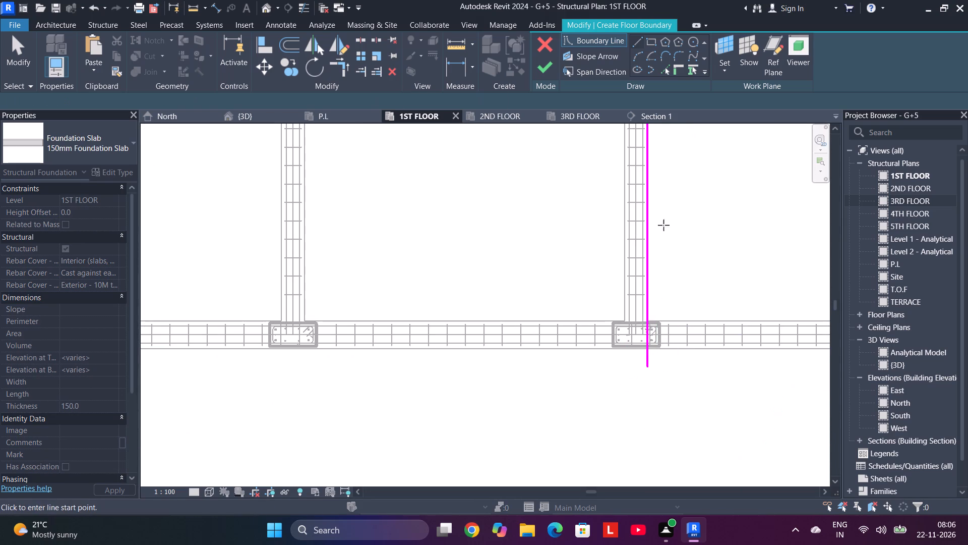
Draw the south boundary line along the south beam's outer edge, from the east boundary line west to the existing slab's southeast corner.
click(635, 43)
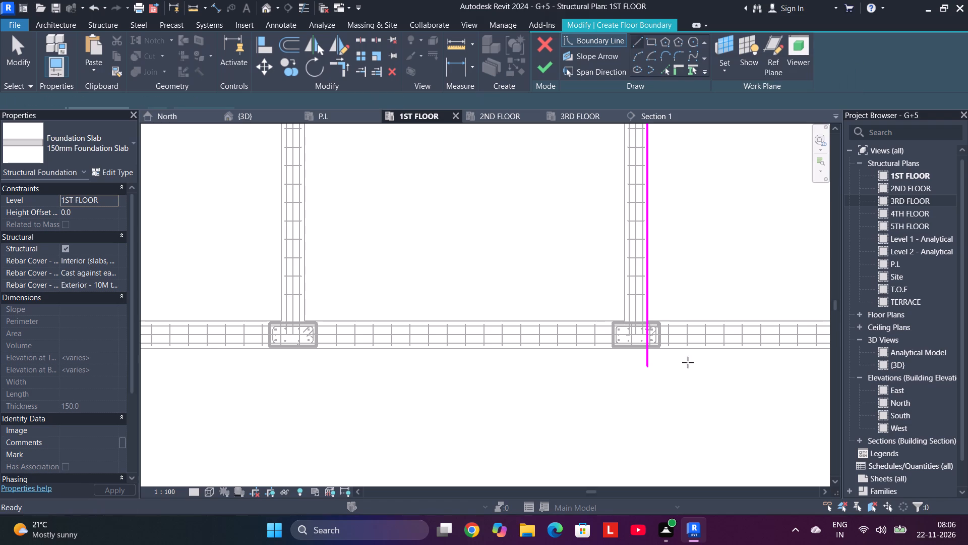
scroll(628, 360, up, 5)
scroll(654, 325, up, 3)
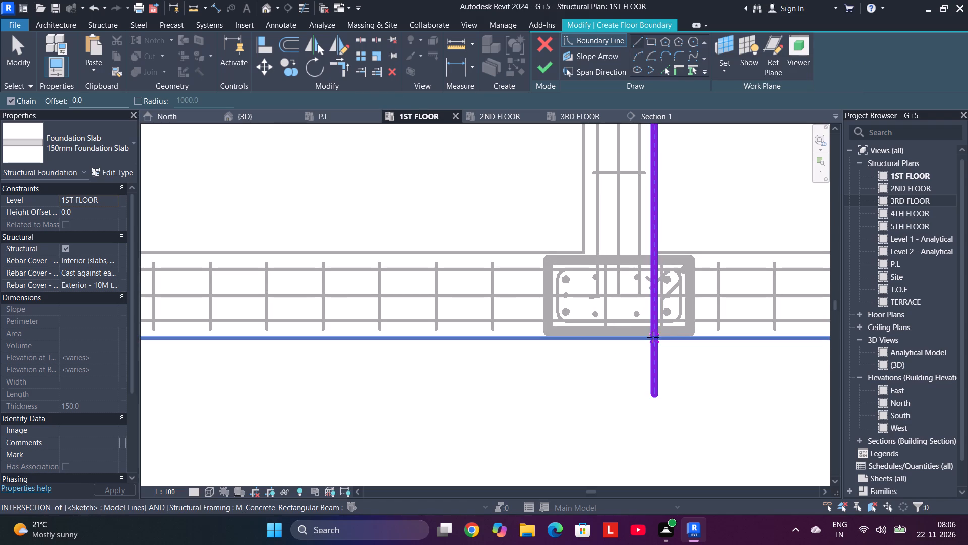
scroll(652, 345, up, 5)
click(655, 332)
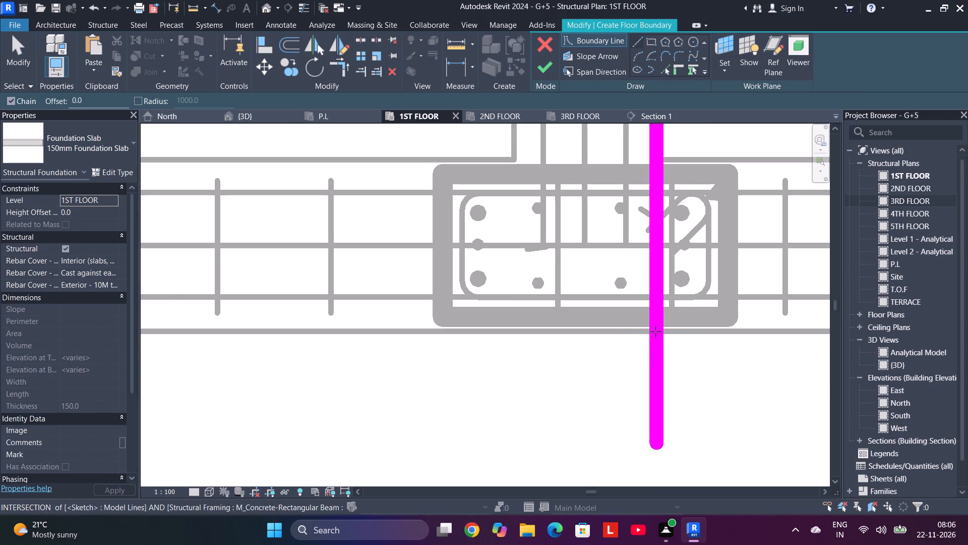
scroll(469, 332, down, 9)
middle_drag(354, 324, 906, 353)
scroll(501, 361, down, 1)
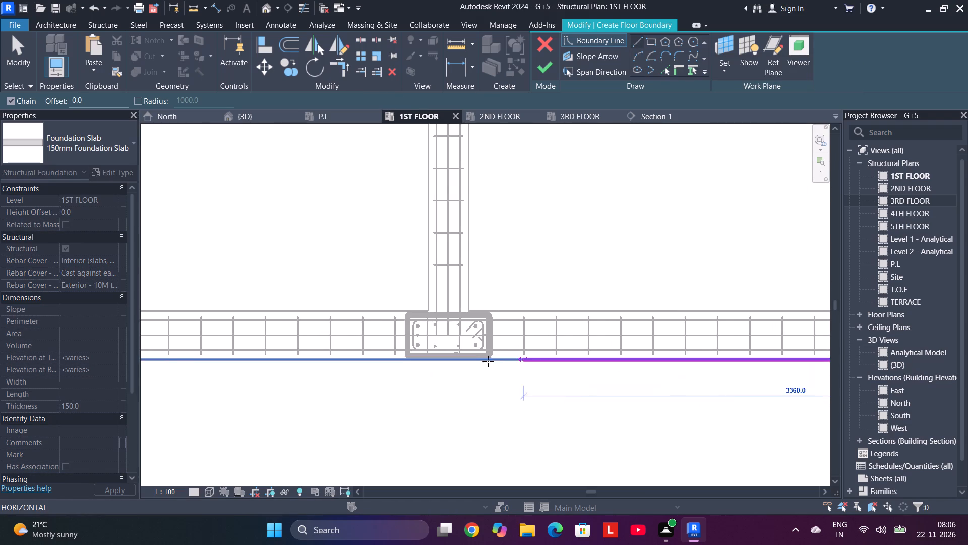
middle_drag(488, 361, 967, 358)
middle_drag(477, 345, 702, 345)
scroll(652, 348, up, 2)
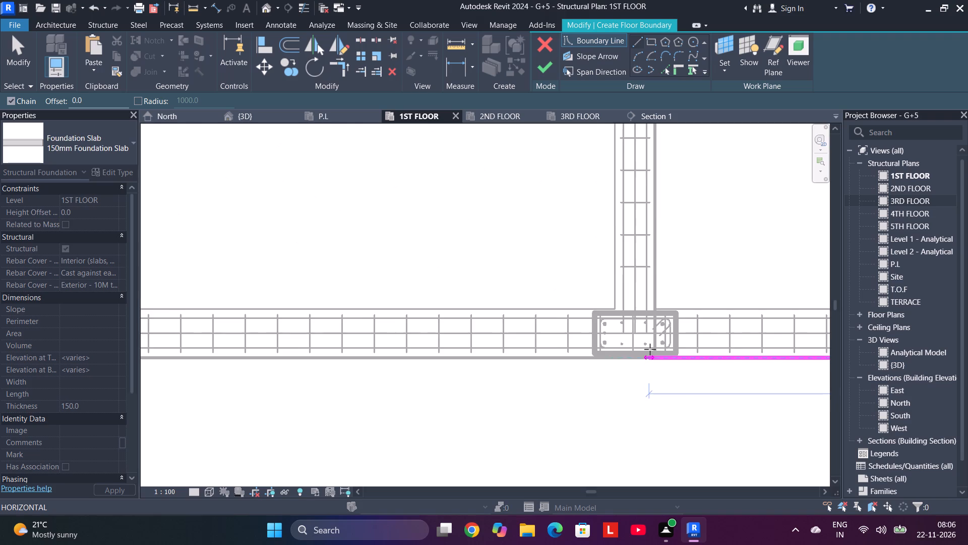
scroll(650, 349, up, 3)
click(659, 368)
Draw the west boundary line north along the existing slab's east edge to the start point of the north boundary line.
scroll(668, 253, down, 1)
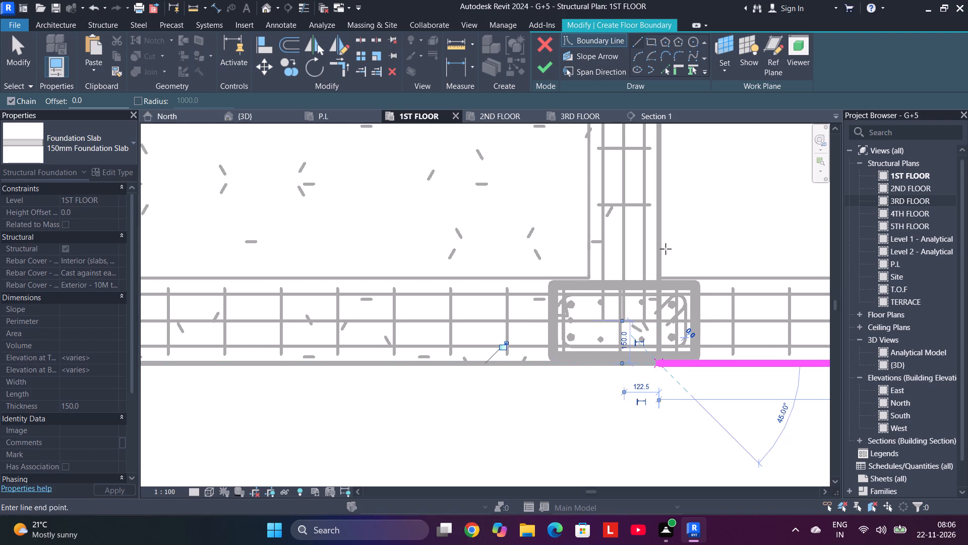
scroll(665, 249, down, 4)
middle_drag(651, 217, 618, 522)
scroll(620, 325, down, 11)
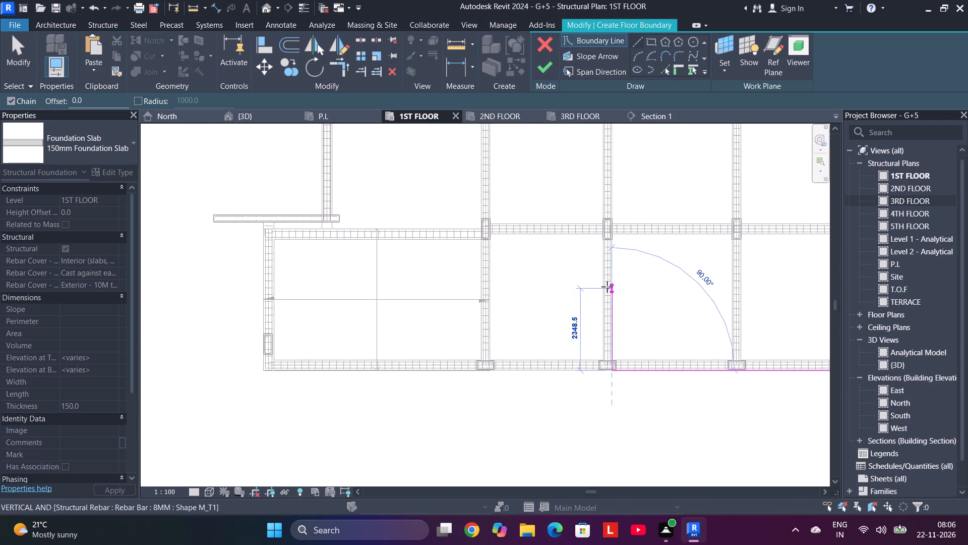
middle_drag(618, 237, 604, 514)
scroll(586, 305, up, 4)
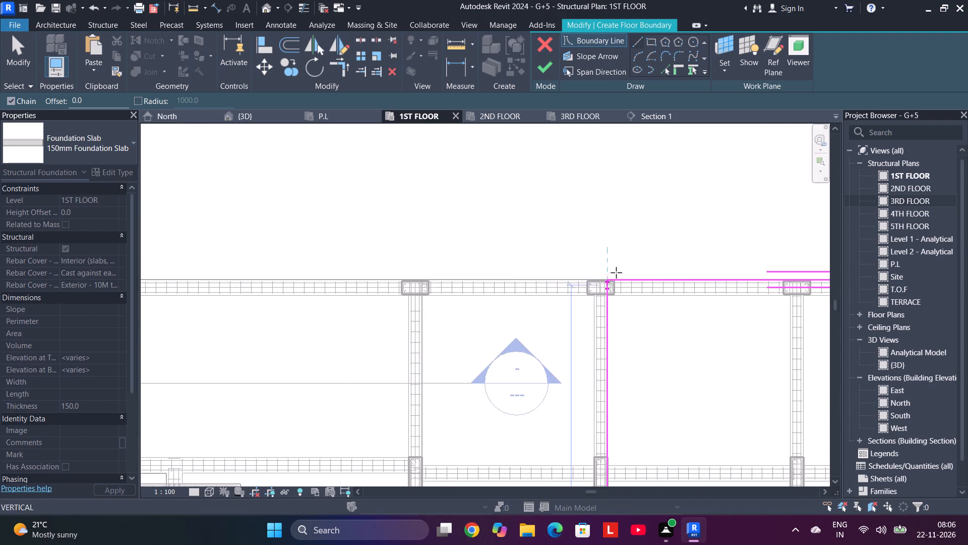
scroll(617, 270, up, 8)
click(600, 287)
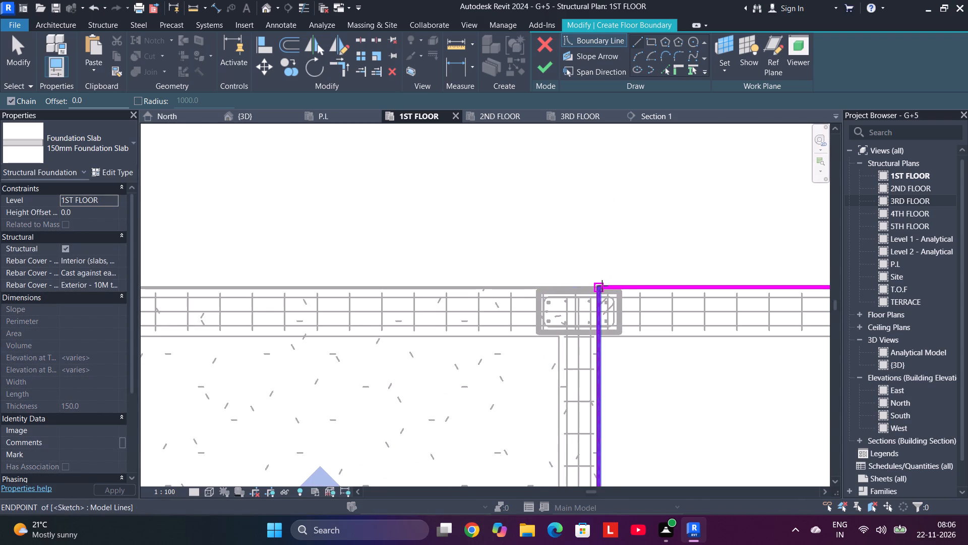
Trim the north and east boundary lines into a clean northeast corner.
scroll(625, 272, down, 12)
middle_drag(658, 264, 372, 202)
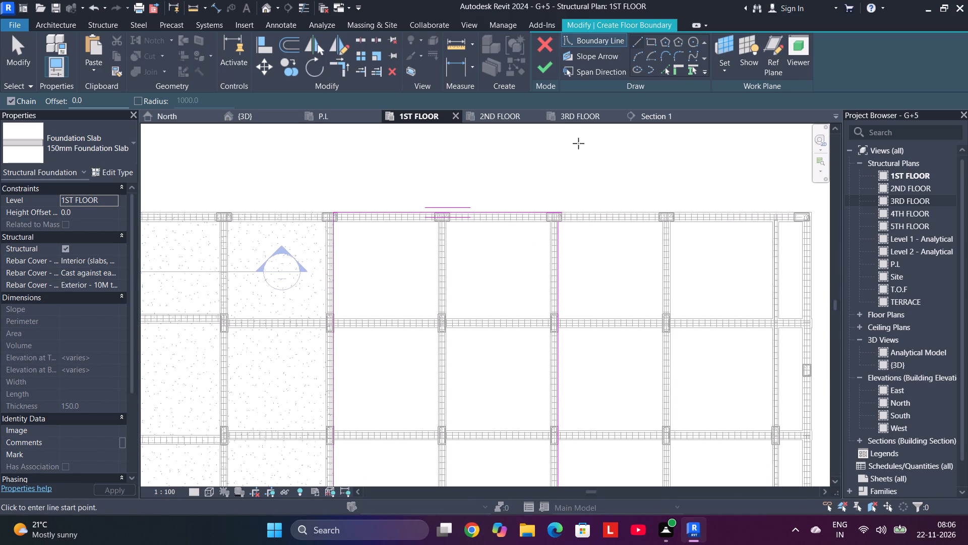
click(337, 64)
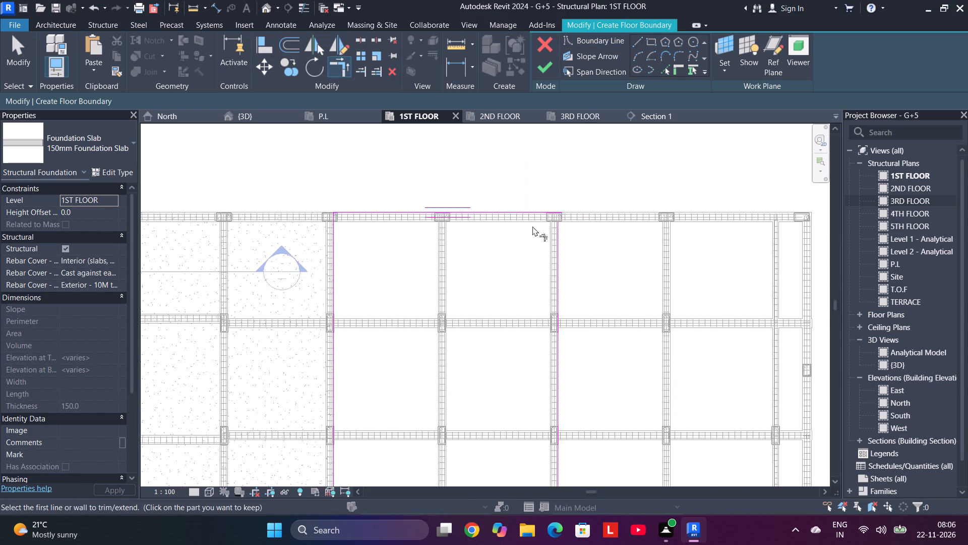
scroll(532, 226, up, 5)
scroll(591, 229, up, 5)
click(572, 212)
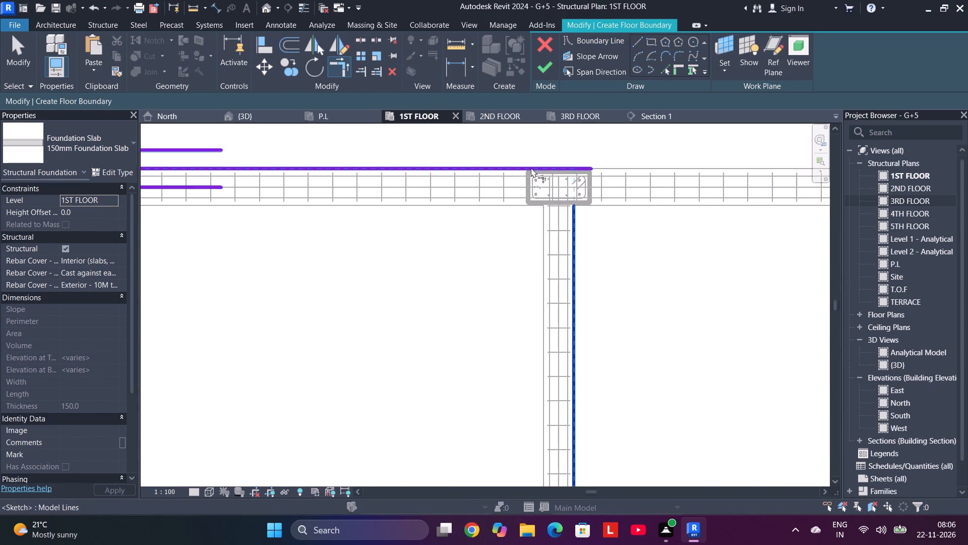
click(529, 166)
Trim the south and east boundary lines into a clean southeast corner and finish the slab sketch.
scroll(632, 256, down, 5)
middle_drag(643, 350, 575, 54)
scroll(578, 342, down, 4)
middle_drag(559, 368, 577, 76)
scroll(556, 250, up, 5)
scroll(586, 188, up, 4)
middle_drag(587, 195, 578, 256)
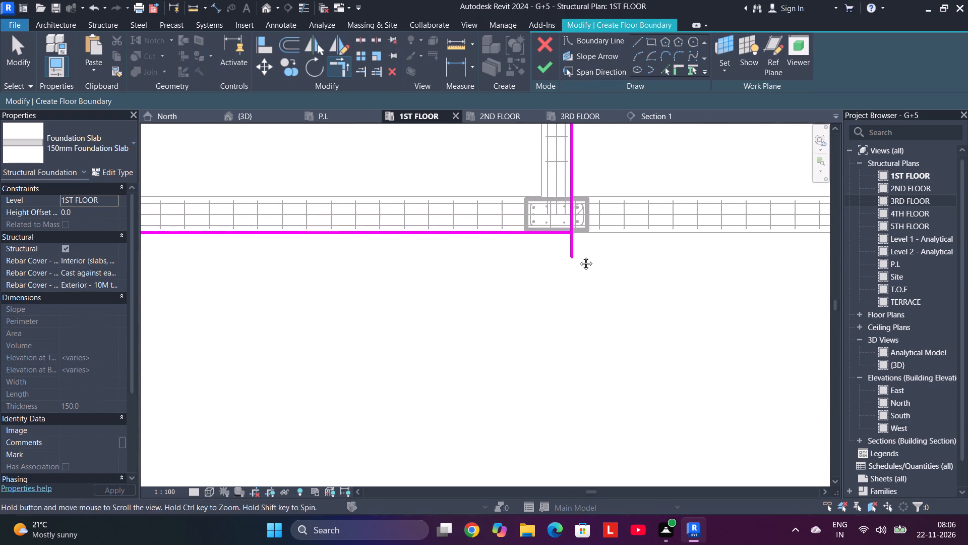
middle_drag(578, 256, 577, 257)
click(508, 244)
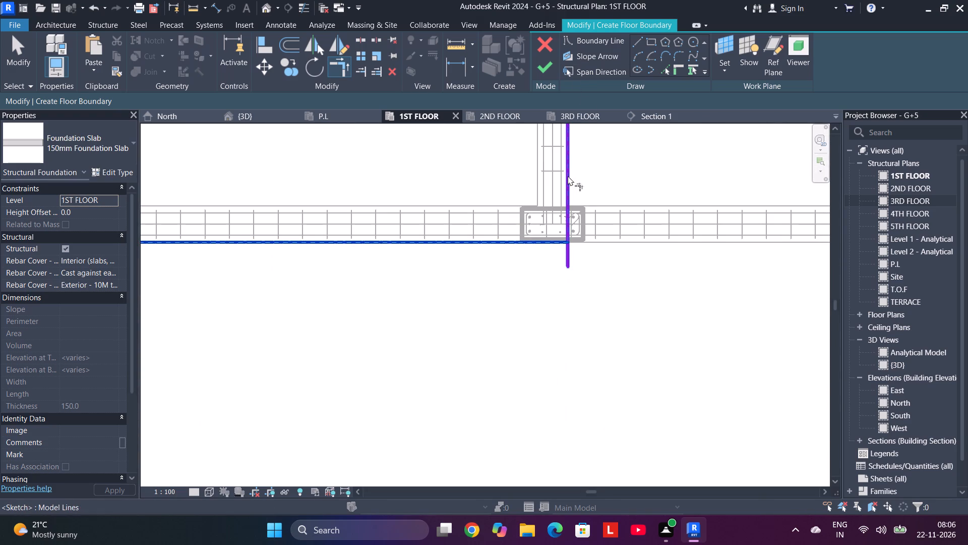
click(568, 176)
click(539, 70)
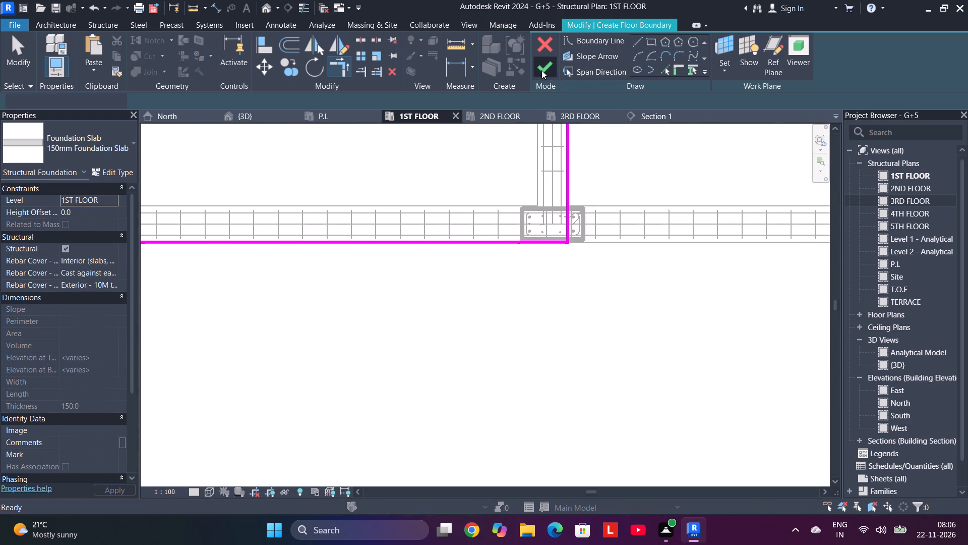
Examine the slab coverage and the remaining open bays on the 1ST FLOOR plan.
scroll(607, 234, down, 8)
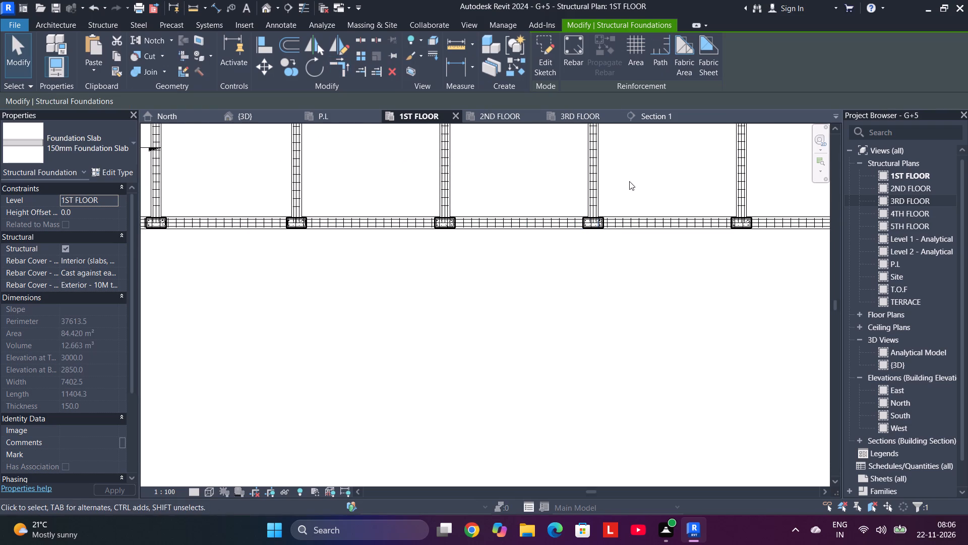
middle_drag(639, 178, 370, 390)
scroll(402, 332, down, 4)
middle_drag(404, 331, 406, 362)
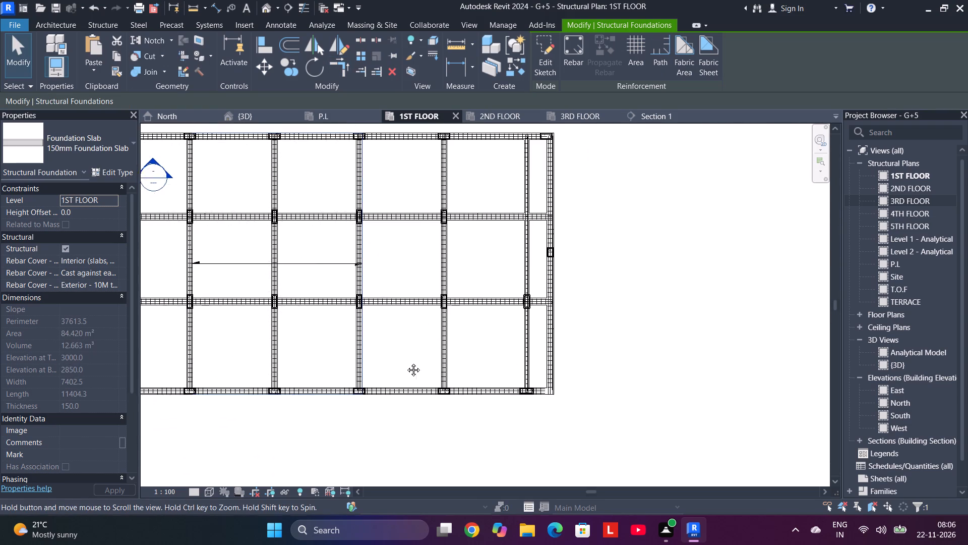
middle_drag(406, 362, 406, 379)
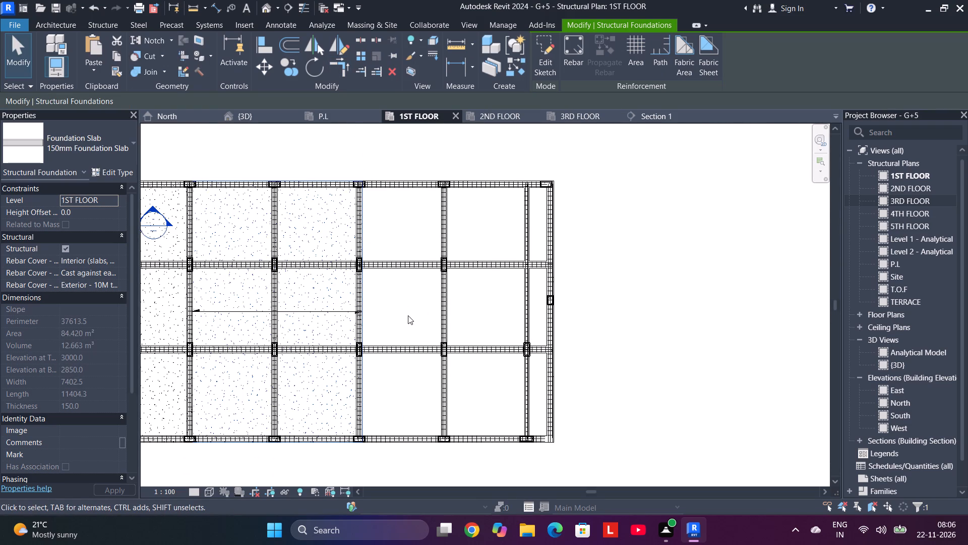
middle_drag(408, 315, 562, 345)
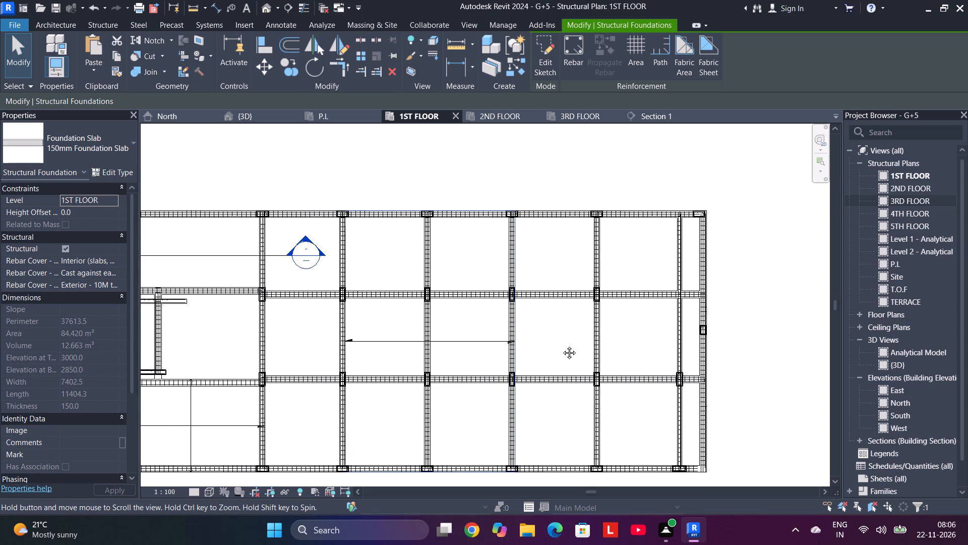
middle_drag(562, 345, 580, 326)
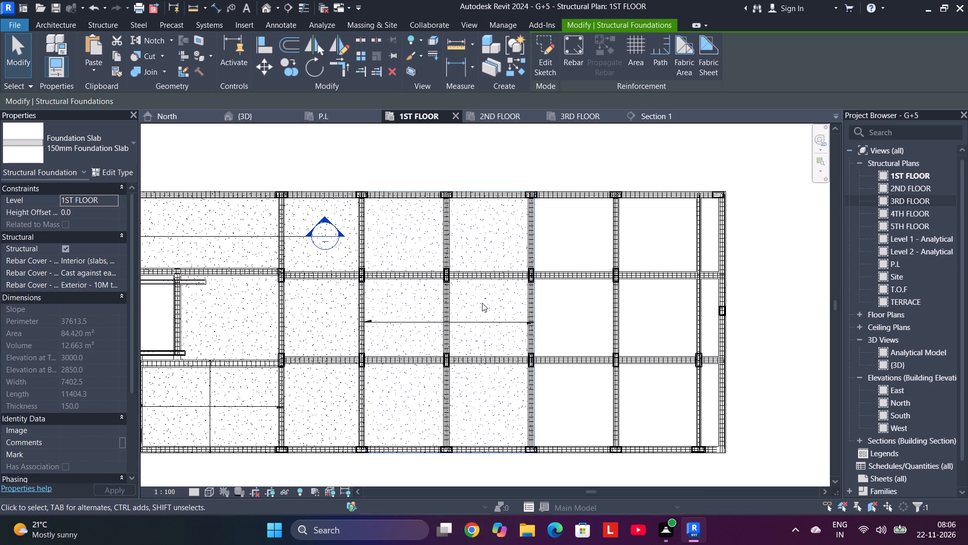
middle_drag(557, 305, 476, 296)
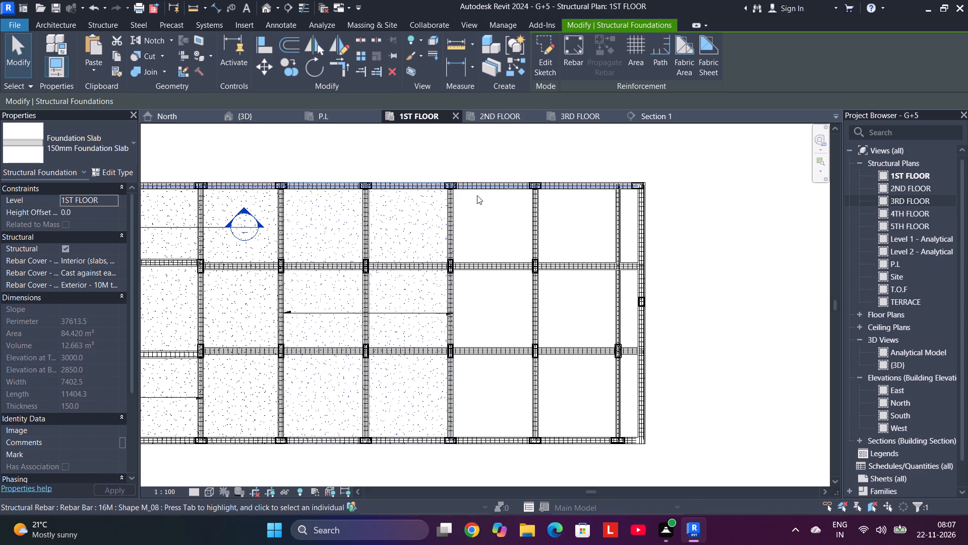
Start a new 150mm Foundation Slab boundary sketch for the open east bays on the 1ST FLOOR plan.
scroll(521, 239, down, 1)
middle_drag(512, 239, 397, 226)
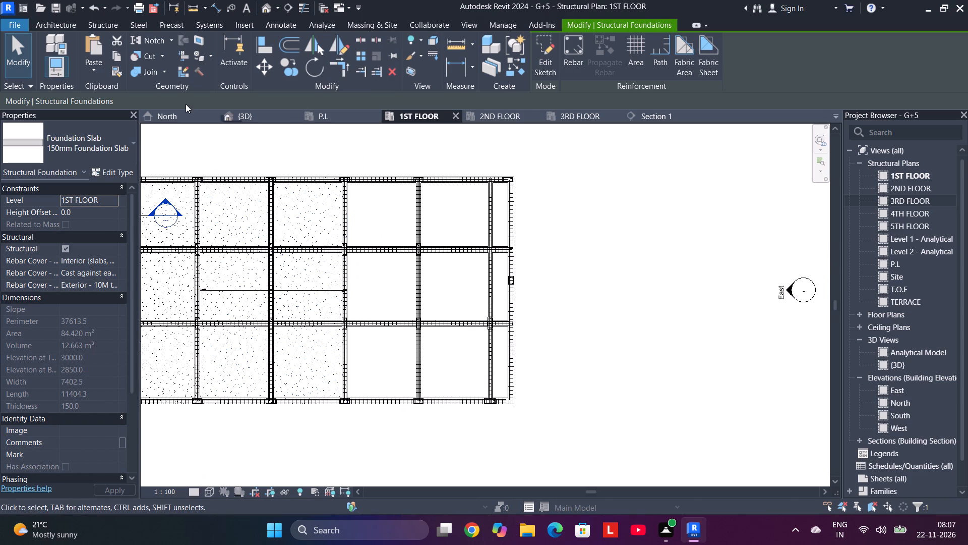
click(98, 21)
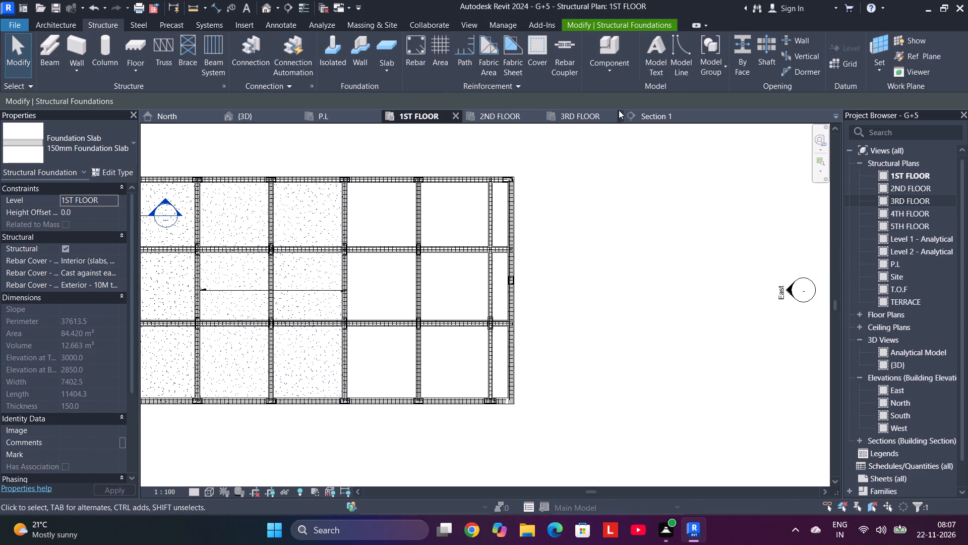
click(392, 49)
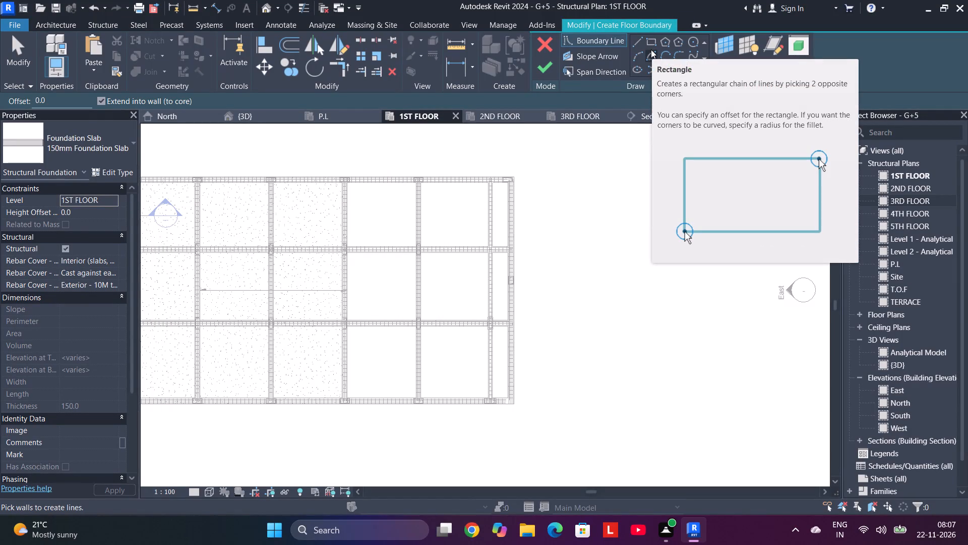
Examine the beam edges and corner columns around the open east bays for a possible rectangular slab boundary.
click(651, 49)
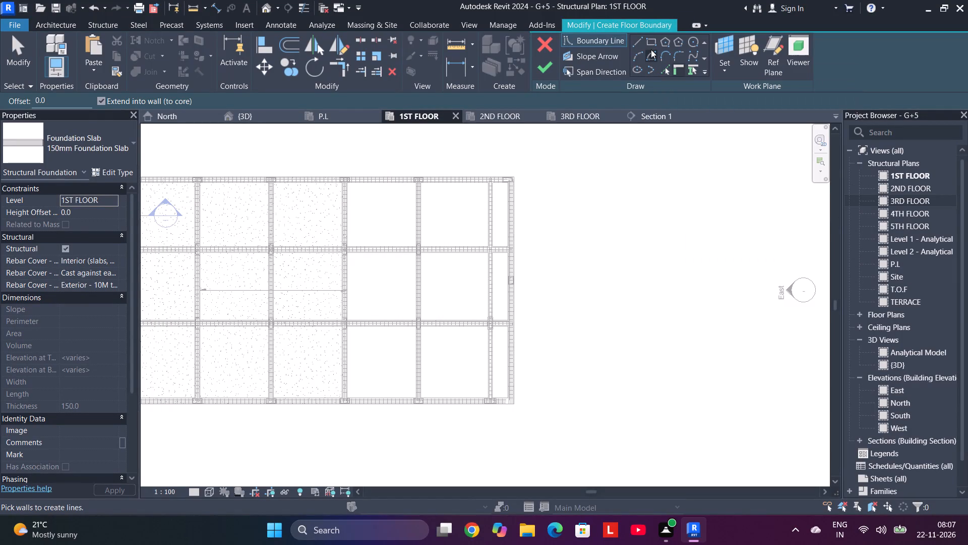
click(656, 44)
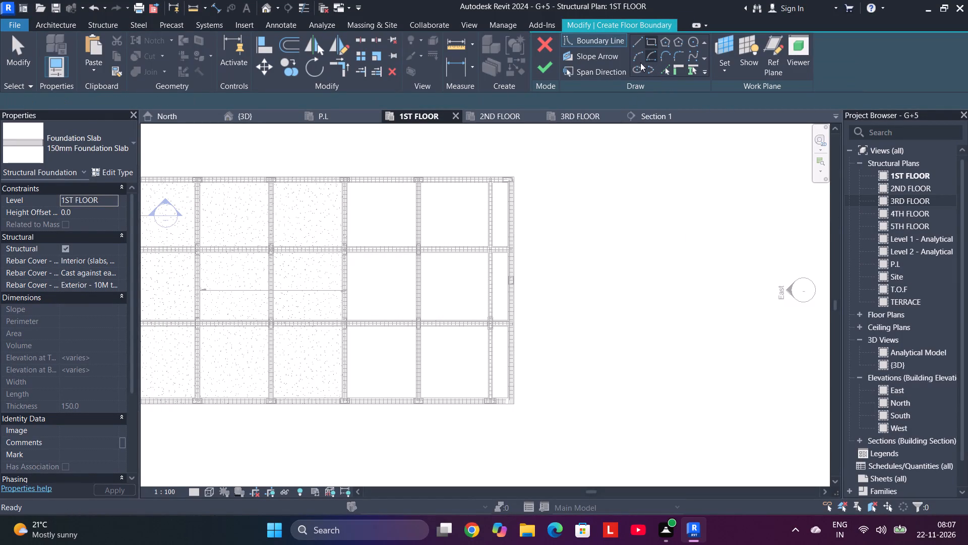
scroll(467, 180, up, 6)
scroll(519, 173, up, 4)
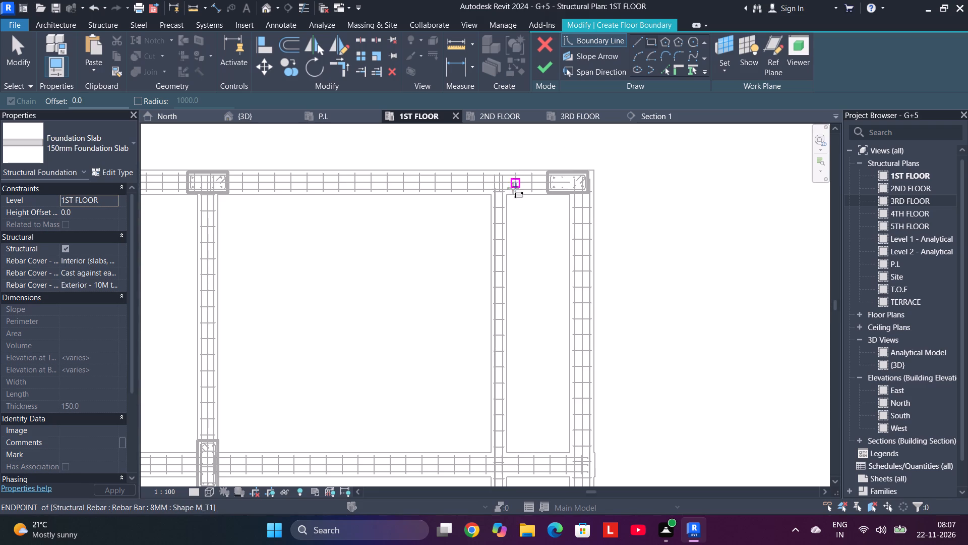
scroll(499, 191, up, 6)
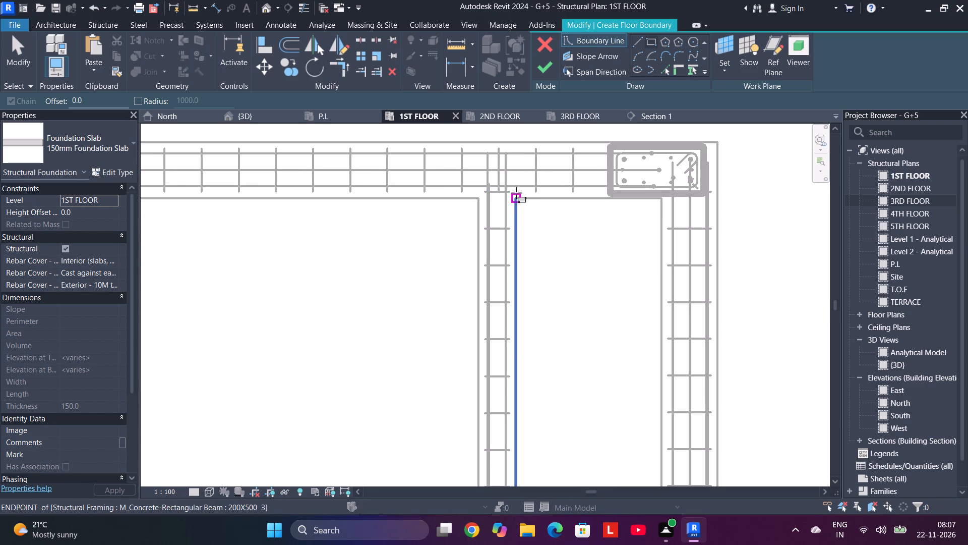
scroll(521, 162, down, 10)
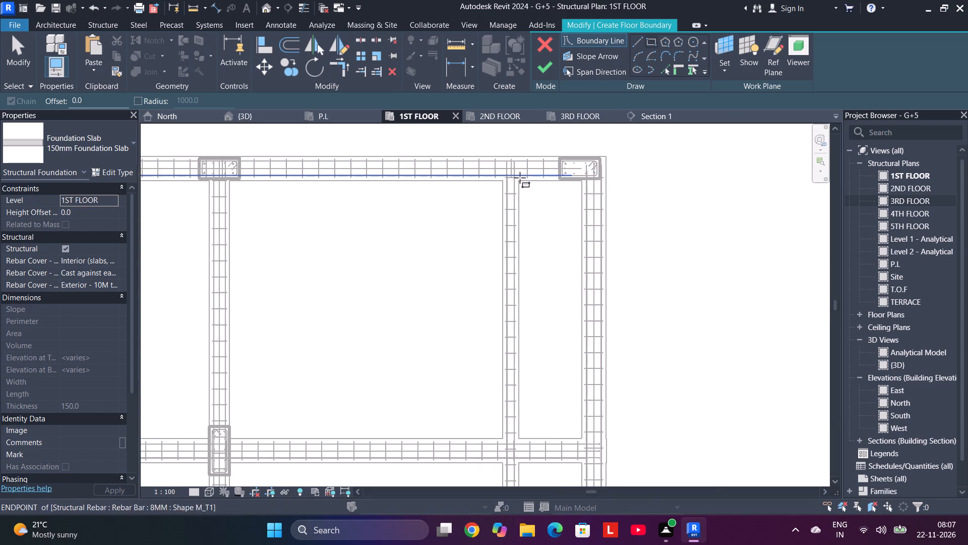
scroll(353, 183, up, 11)
scroll(350, 176, down, 2)
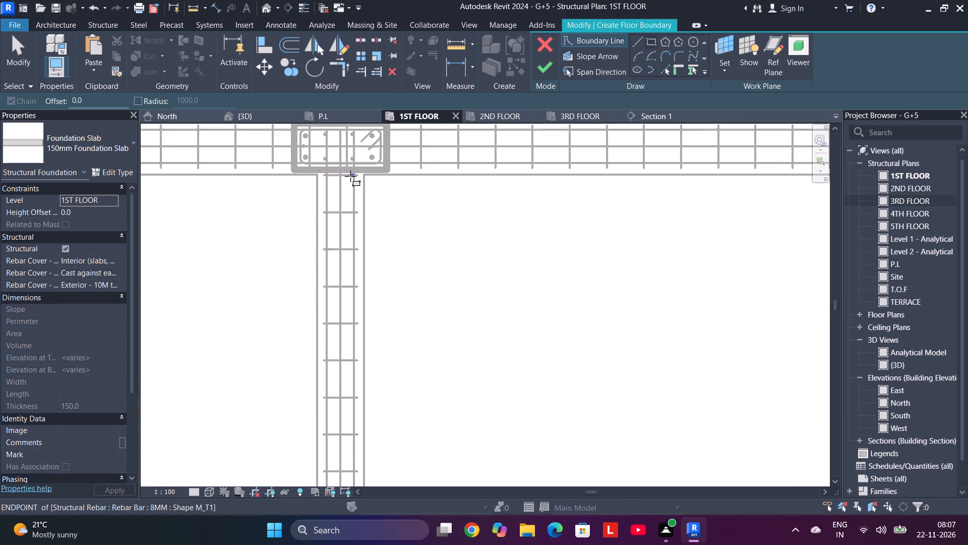
scroll(350, 176, down, 2)
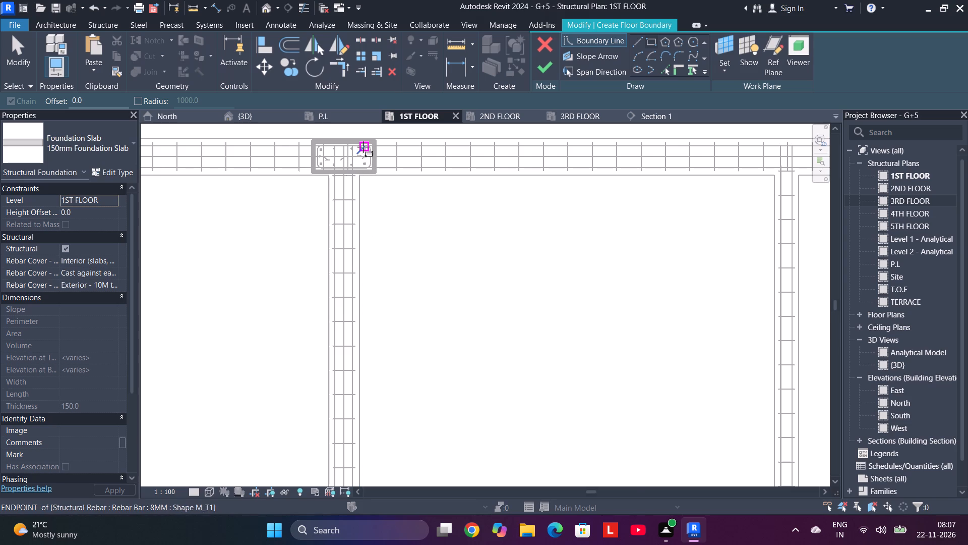
scroll(363, 154, down, 5)
scroll(368, 232, down, 3)
middle_drag(368, 232, 470, 243)
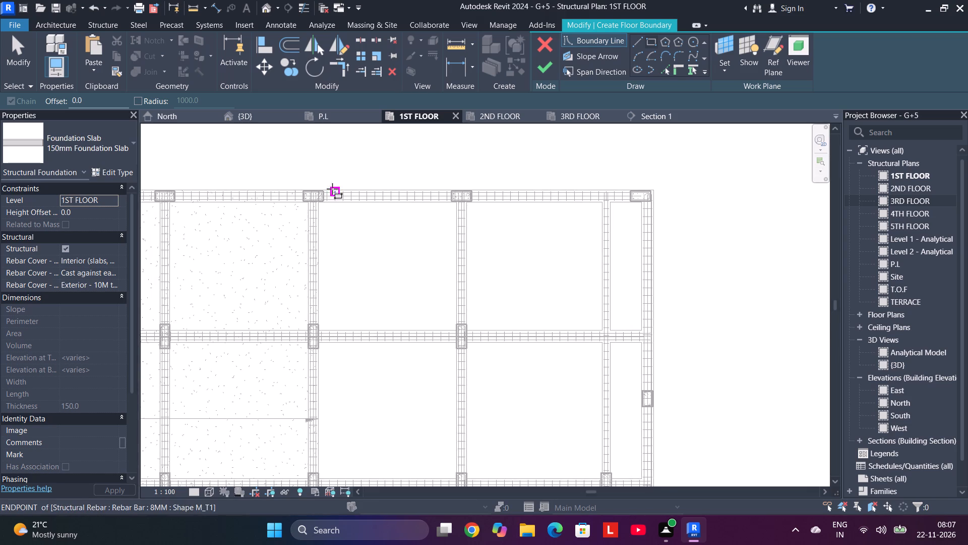
scroll(312, 186, up, 11)
scroll(331, 188, down, 3)
scroll(331, 188, up, 3)
scroll(406, 204, down, 6)
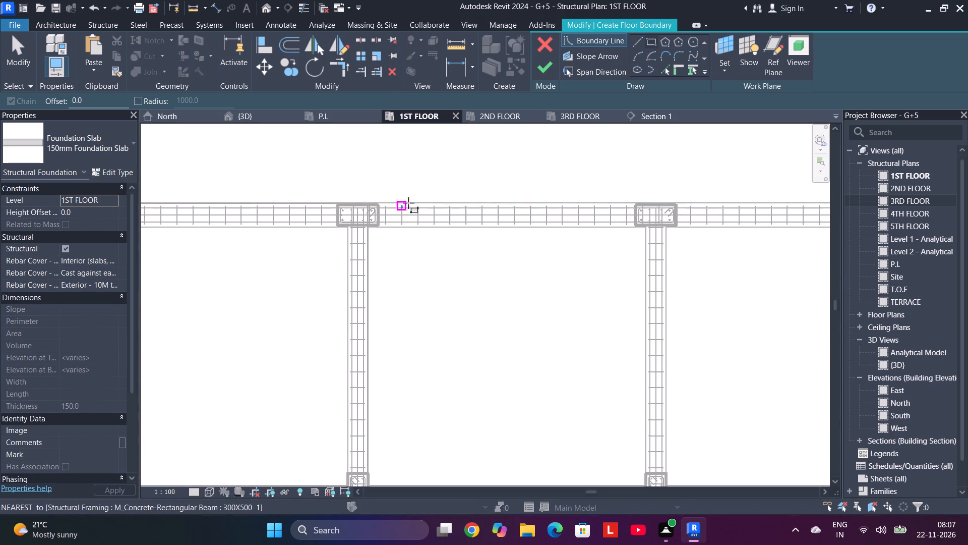
scroll(410, 203, down, 6)
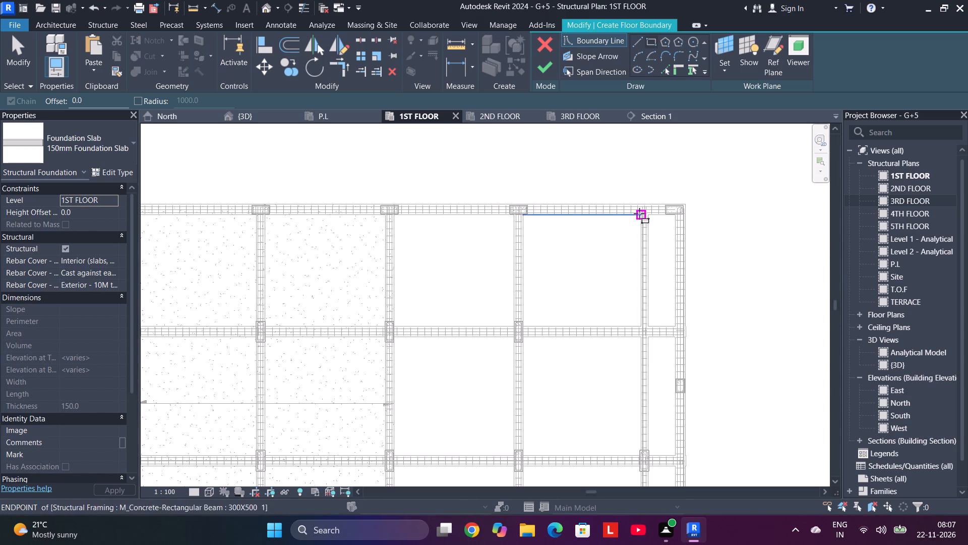
scroll(639, 213, up, 11)
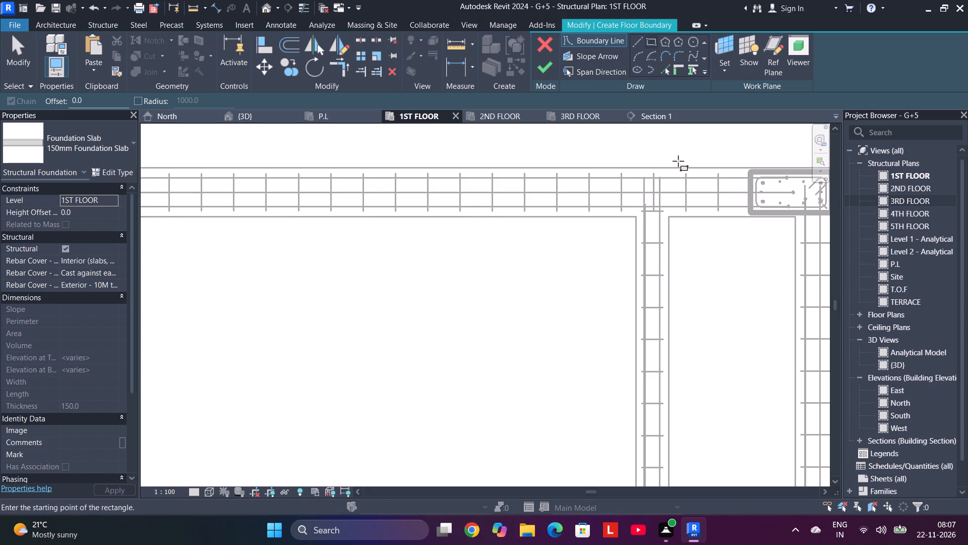
scroll(678, 166, down, 11)
middle_drag(586, 314, 468, 74)
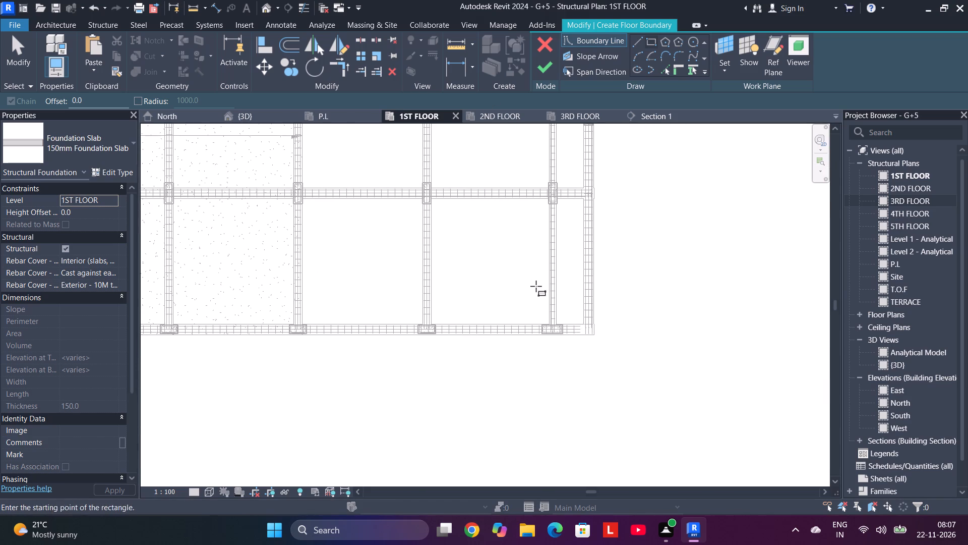
scroll(549, 318, up, 3)
scroll(547, 325, down, 5)
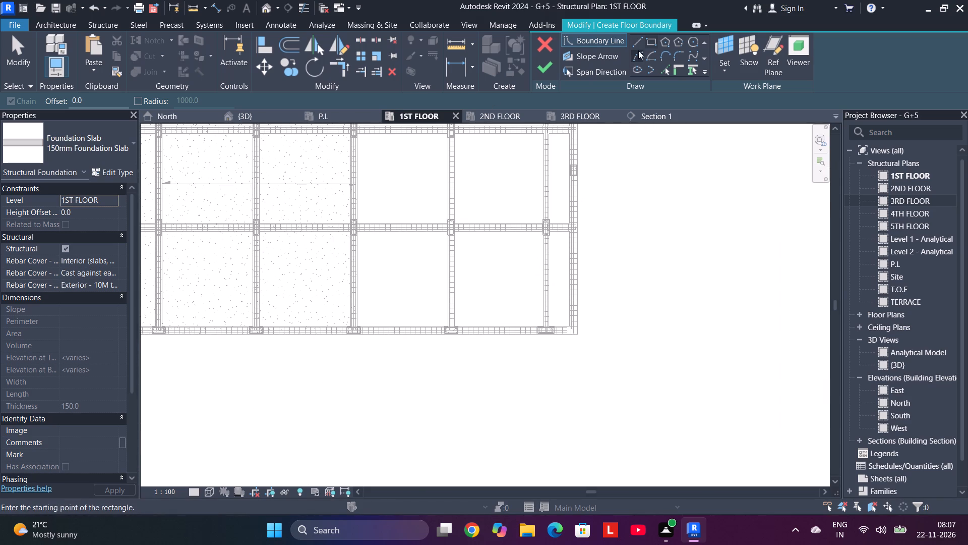
Draw the north boundary line along the outer beam edge from the existing slab's east edge to the building's northeast corner.
click(639, 44)
middle_drag(493, 163, 507, 369)
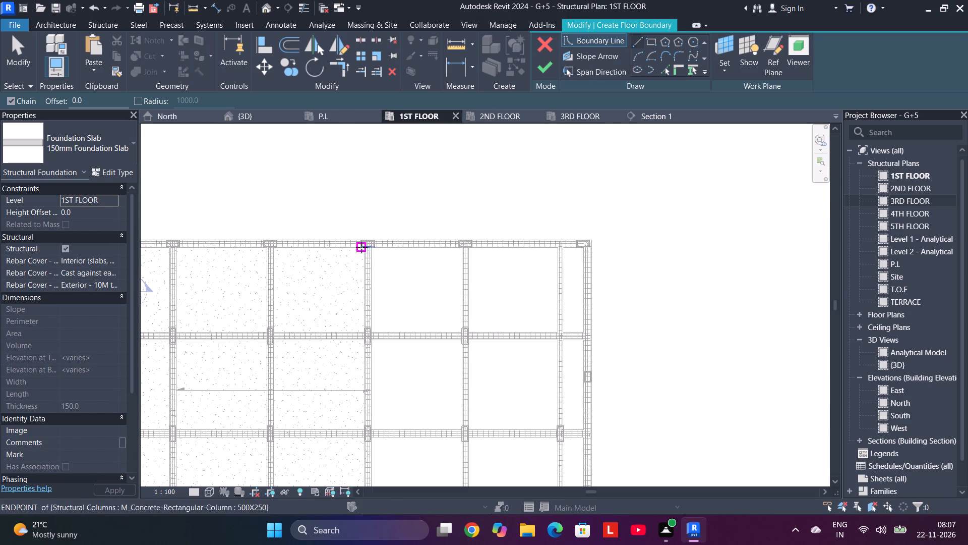
scroll(361, 246, up, 19)
scroll(375, 227, up, 4)
click(375, 230)
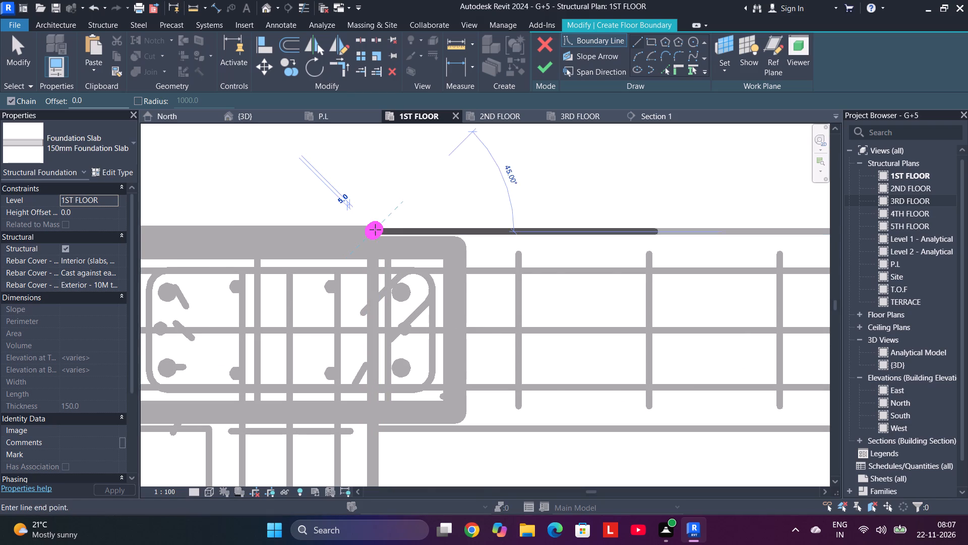
scroll(581, 230, down, 11)
scroll(629, 230, down, 1)
middle_drag(629, 231, 146, 223)
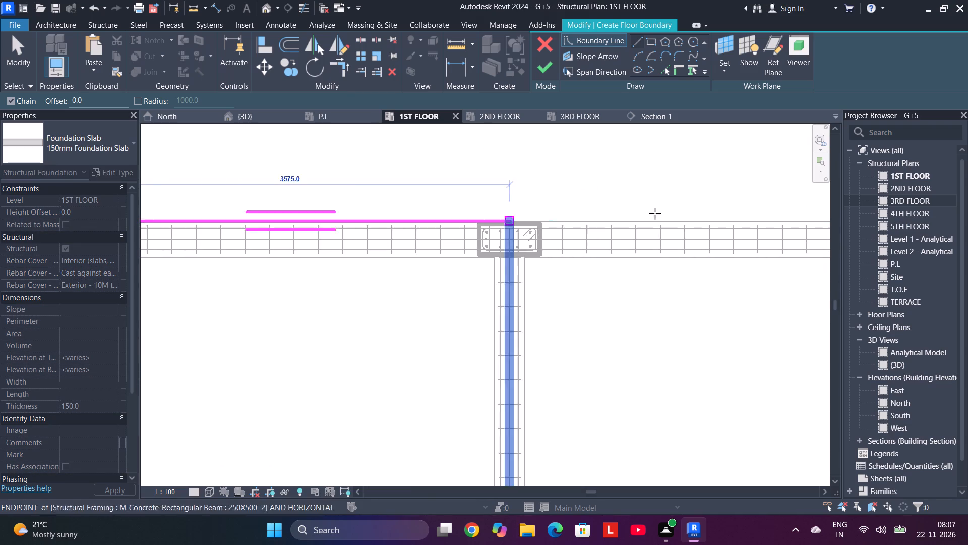
scroll(677, 213, down, 6)
middle_drag(677, 213, 268, 220)
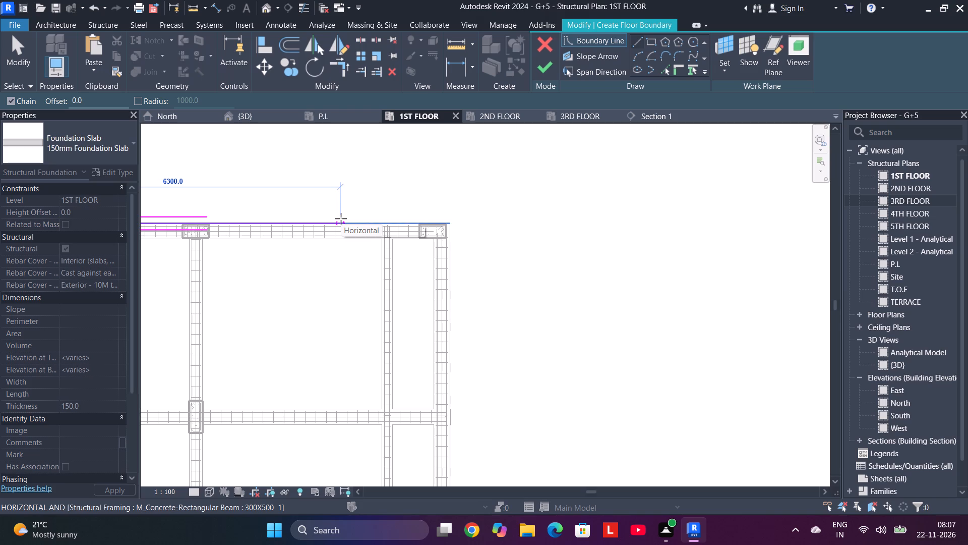
scroll(397, 222, up, 5)
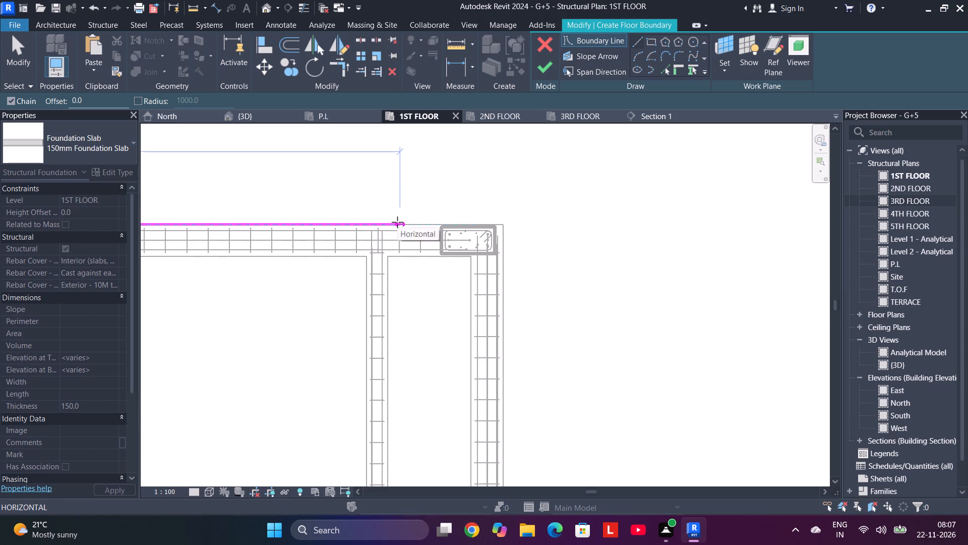
scroll(387, 222, up, 1)
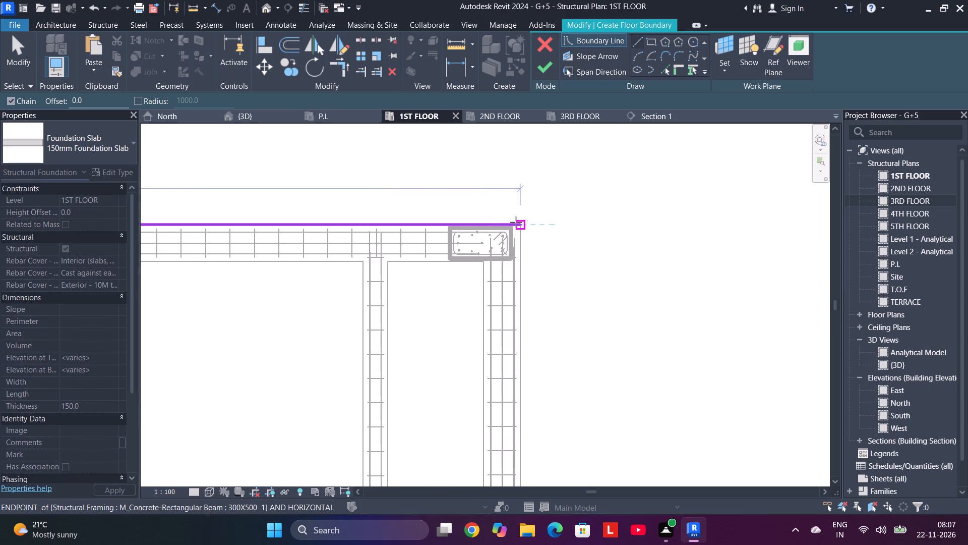
click(516, 222)
key(Escape)
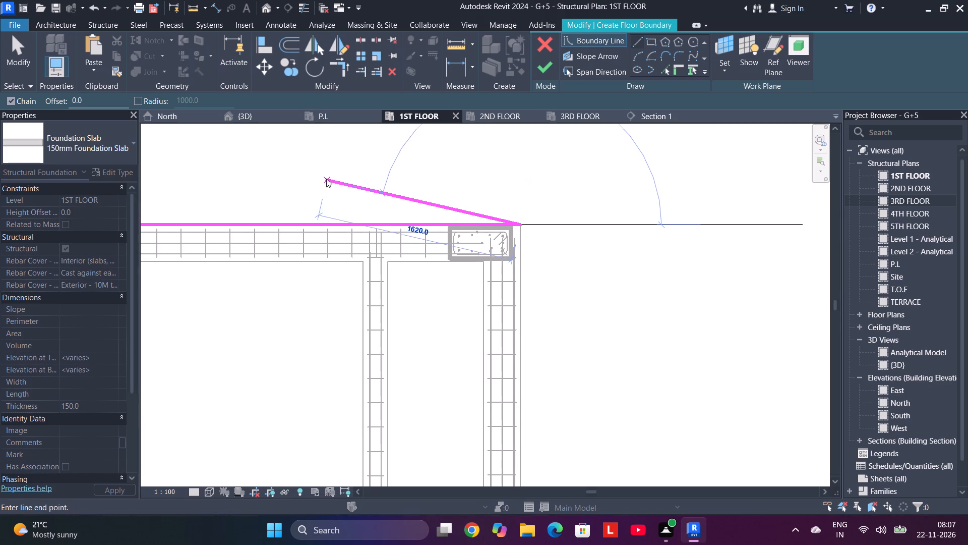
Draw the east boundary line south along the east face of the 200X500 beam, extending just past the south perimeter beam.
scroll(426, 294, down, 2)
middle_drag(416, 312, 416, 294)
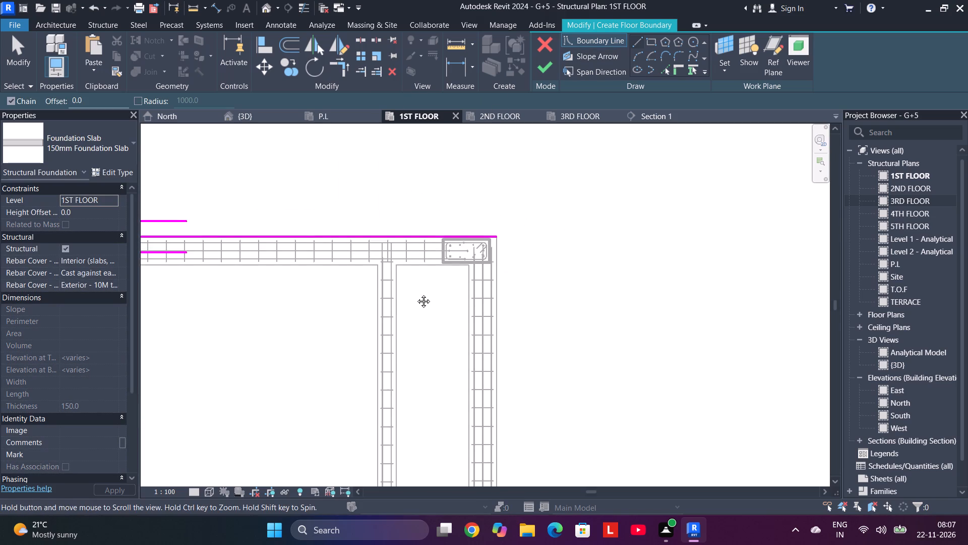
middle_drag(416, 294, 409, 216)
middle_click(409, 216)
click(389, 175)
scroll(399, 317, down, 1)
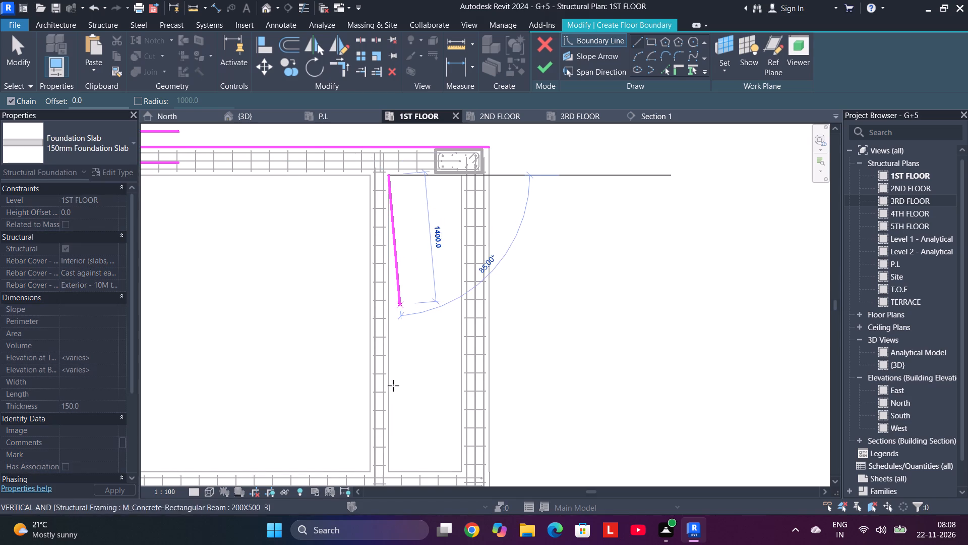
scroll(392, 388, down, 2)
middle_drag(388, 387, 394, 210)
scroll(393, 414, down, 1)
middle_drag(394, 414, 407, 212)
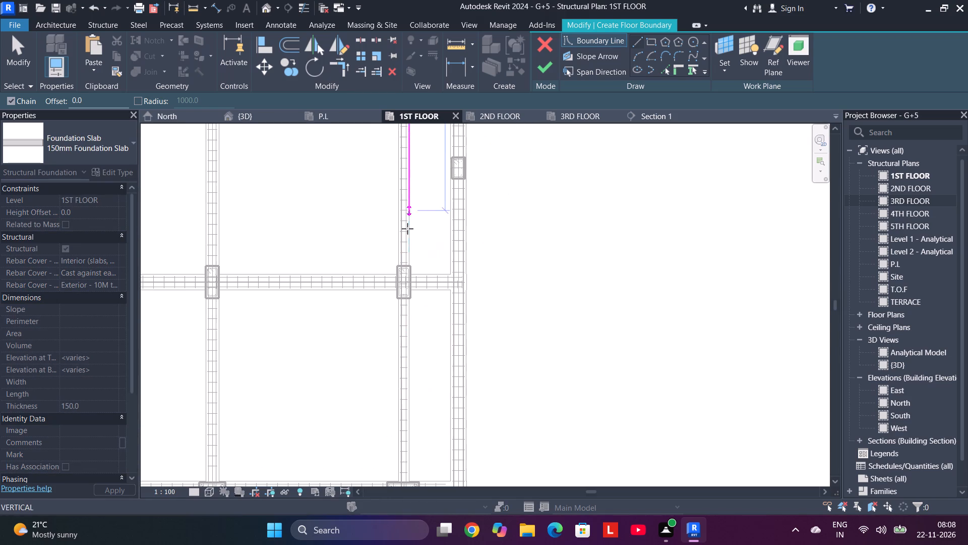
middle_drag(415, 366, 423, 193)
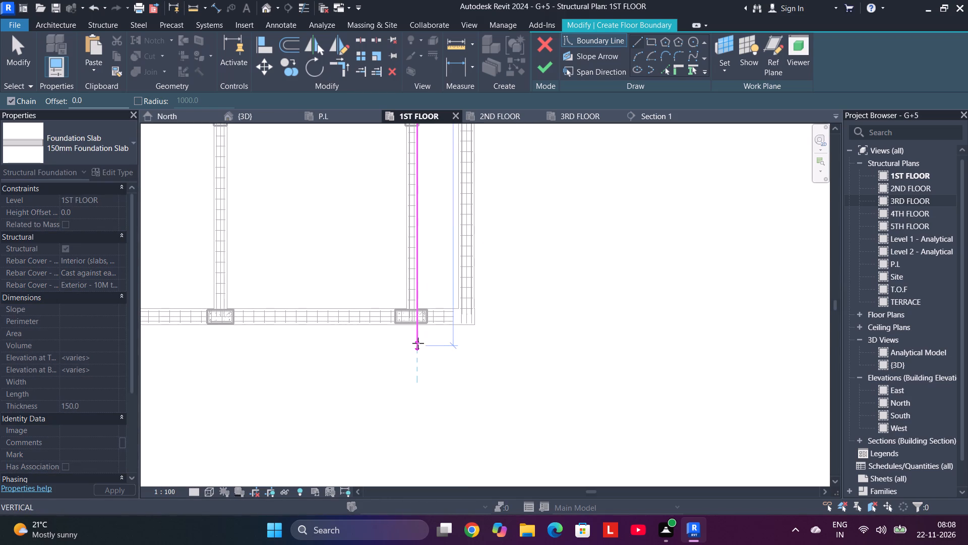
click(418, 350)
key(Escape)
Draw the south boundary line along the outer beam edge from the east boundary line west to the existing slab's east edge.
scroll(381, 346, down, 1)
middle_drag(381, 346, 390, 349)
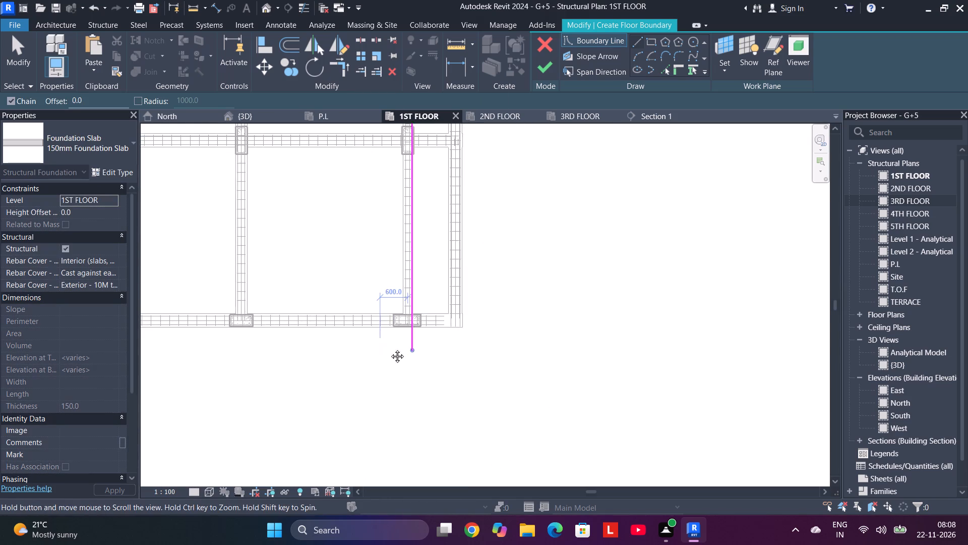
middle_drag(390, 349, 589, 350)
click(645, 40)
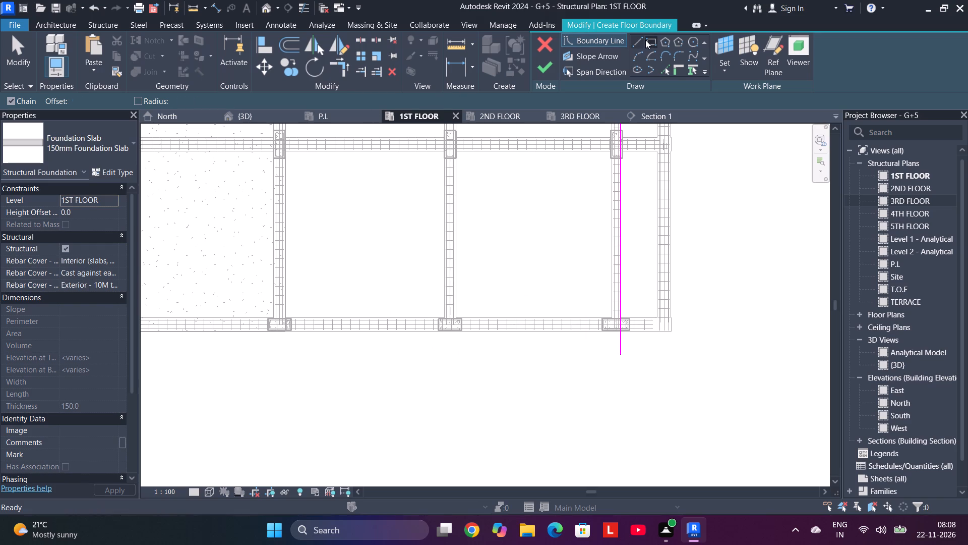
click(638, 43)
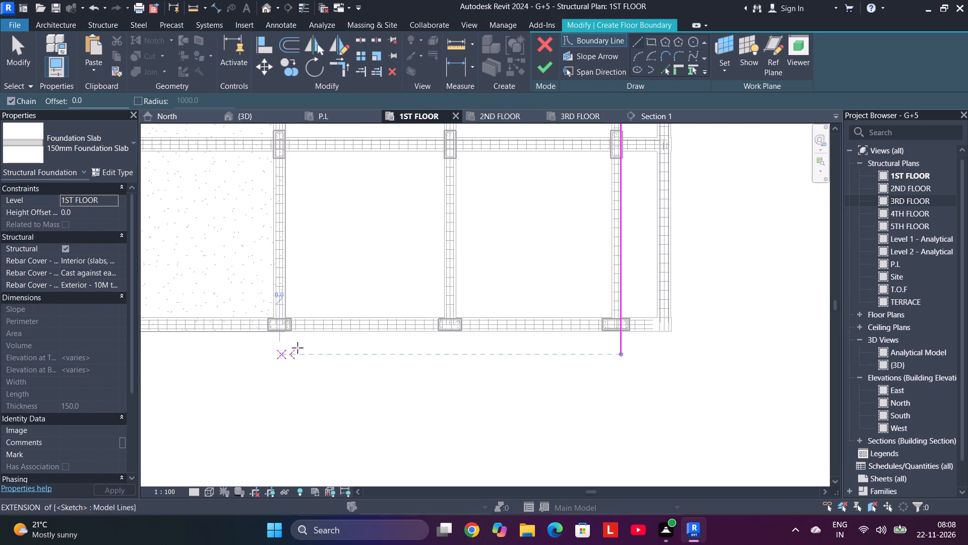
scroll(357, 358, up, 3)
scroll(682, 319, up, 6)
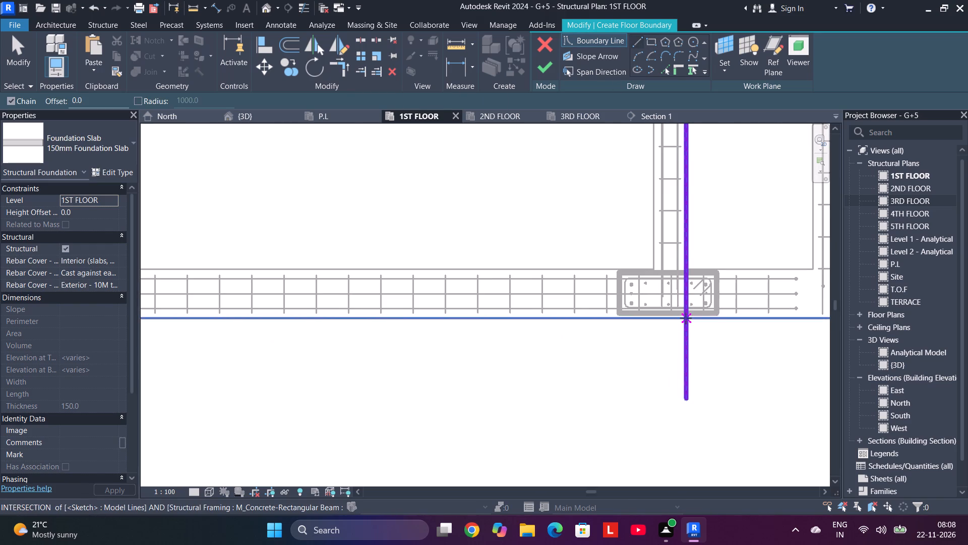
click(686, 318)
scroll(272, 322, down, 1)
middle_drag(271, 322, 620, 317)
scroll(258, 344, down, 2)
middle_drag(270, 345, 470, 343)
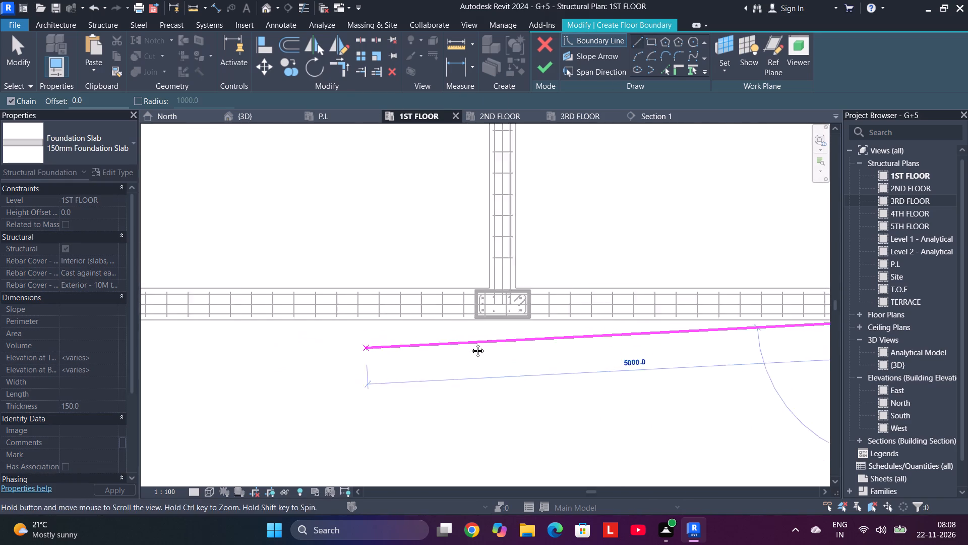
middle_drag(470, 343, 577, 348)
scroll(327, 324, up, 5)
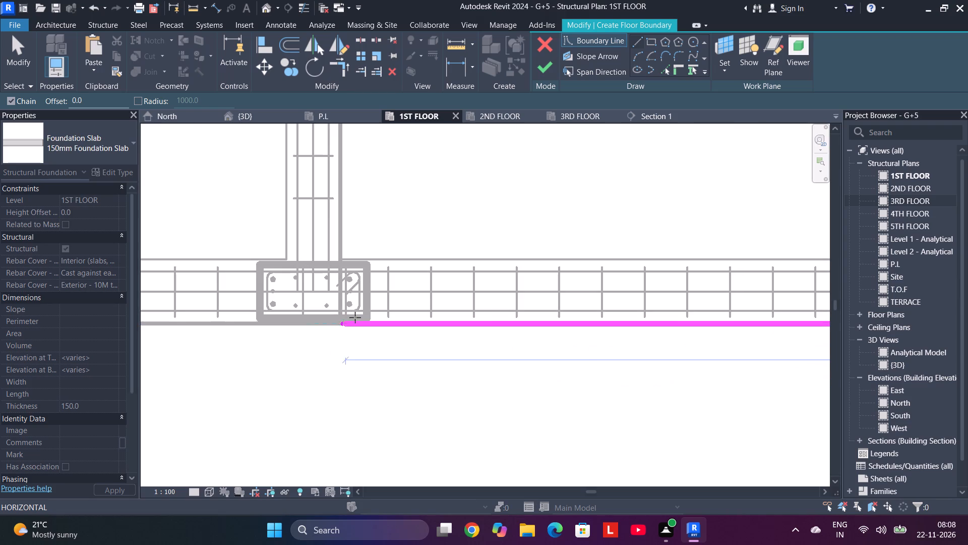
scroll(340, 314, up, 4)
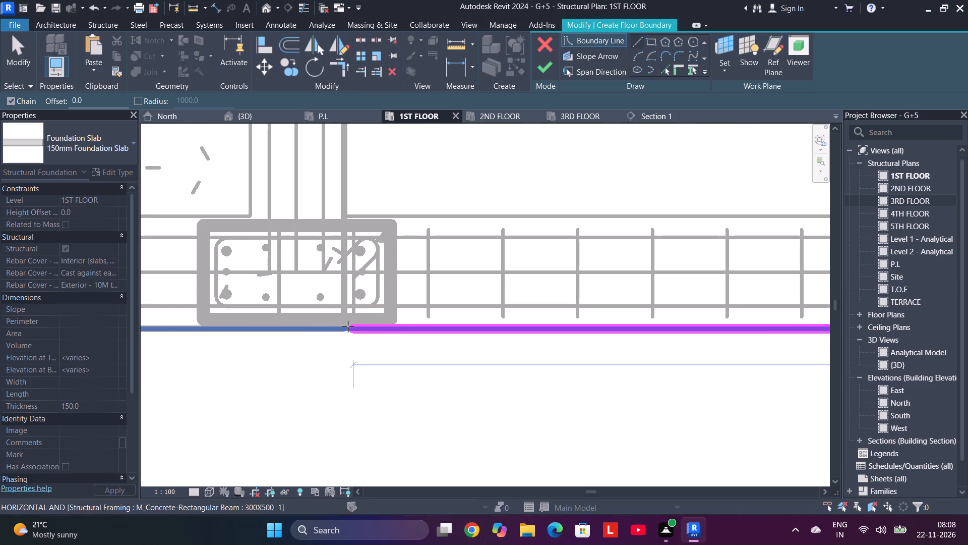
click(346, 326)
Draw the west boundary line north along the existing slab's east edge, from the south boundary line to the north boundary line.
scroll(344, 224, down, 3)
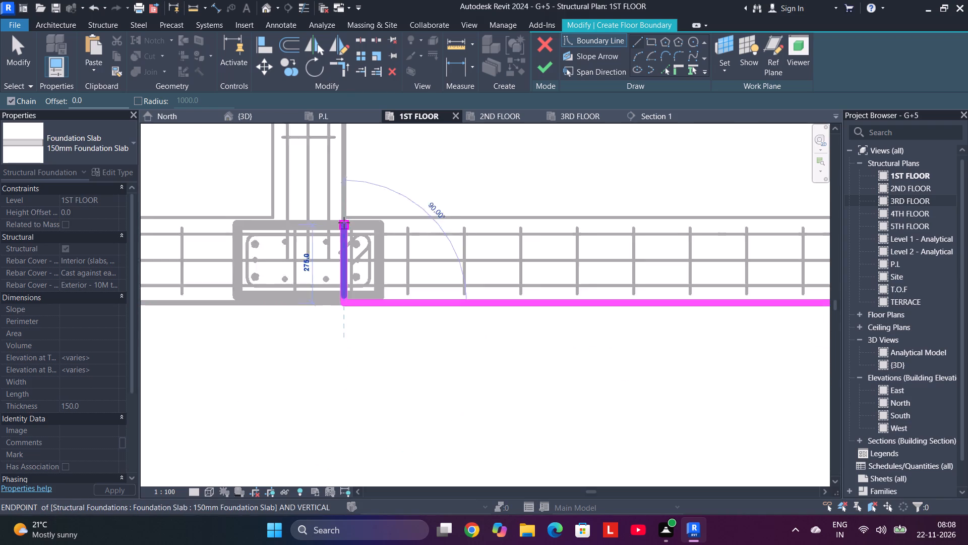
scroll(344, 223, down, 1)
middle_drag(346, 216, 329, 544)
scroll(332, 267, down, 2)
middle_drag(332, 267, 338, 544)
scroll(341, 329, down, 2)
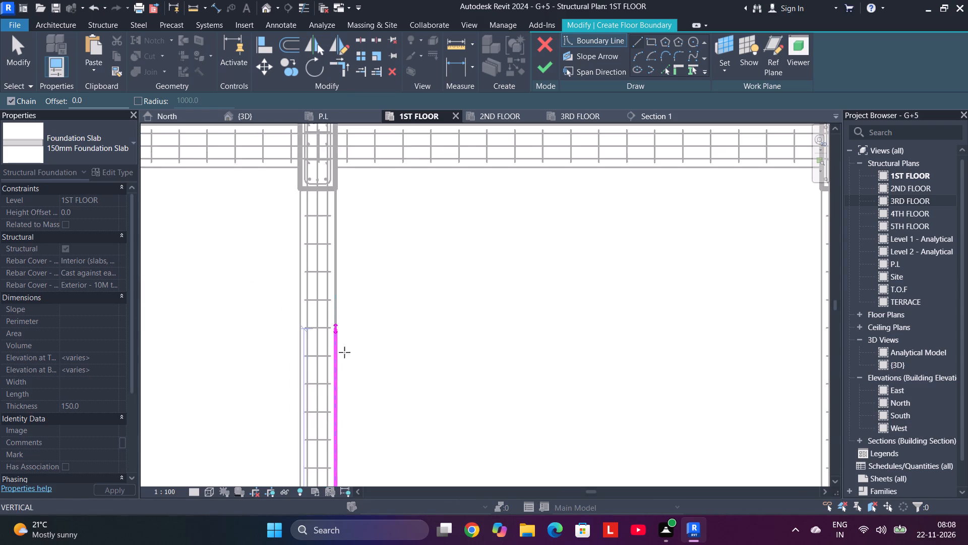
middle_drag(344, 350, 336, 544)
middle_drag(326, 269, 323, 325)
scroll(326, 269, down, 9)
middle_drag(339, 277, 331, 466)
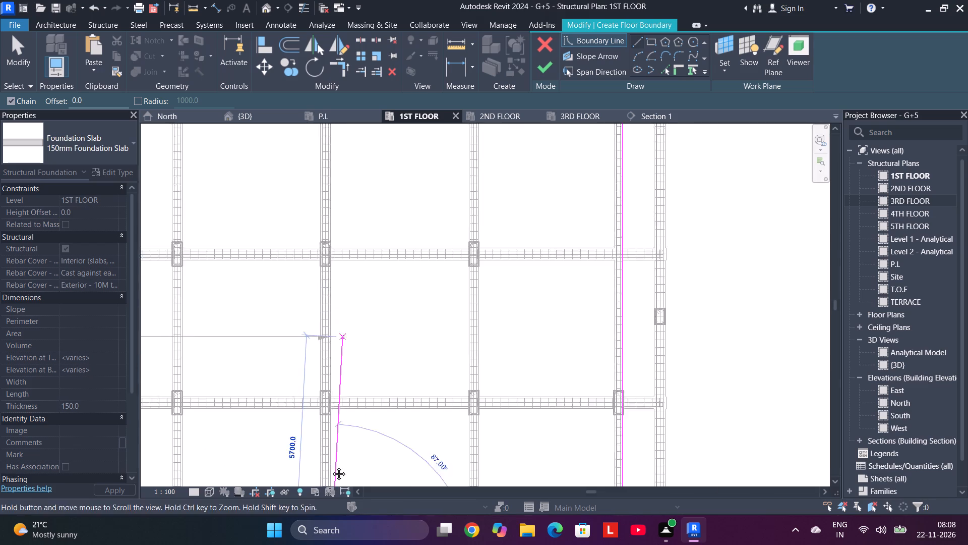
middle_drag(331, 466, 330, 516)
scroll(315, 289, up, 4)
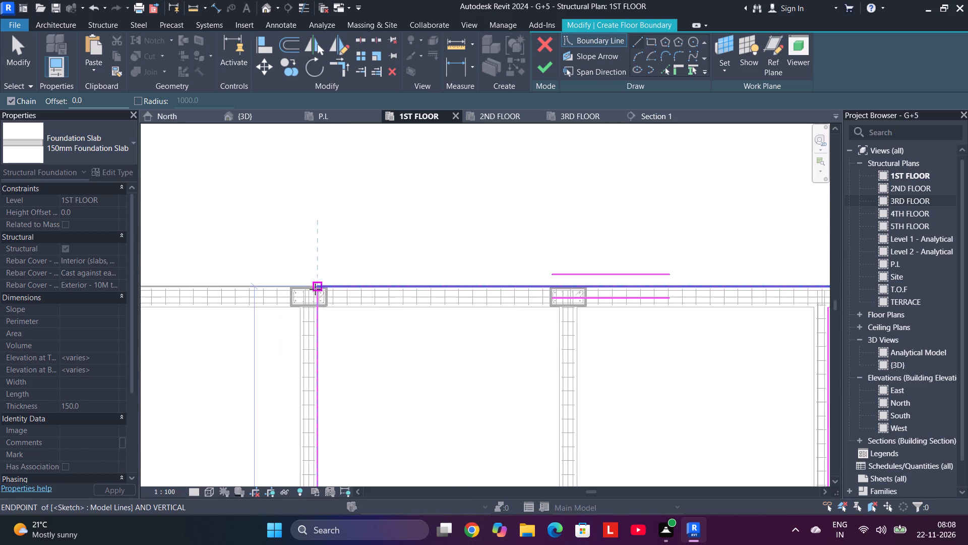
scroll(315, 289, up, 5)
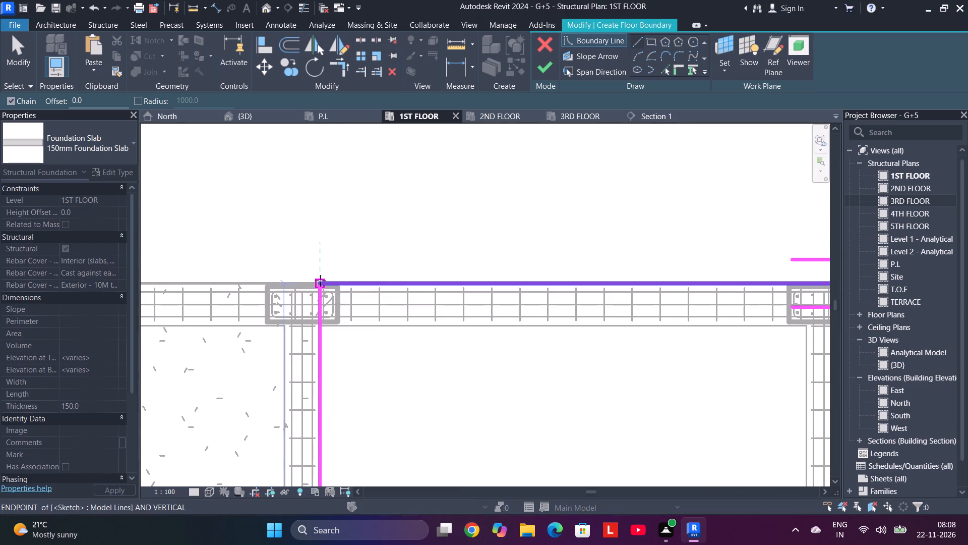
click(320, 281)
Trim the east boundary line to clean corners with the north and south boundary lines.
scroll(431, 256, down, 5)
middle_drag(480, 257, 138, 233)
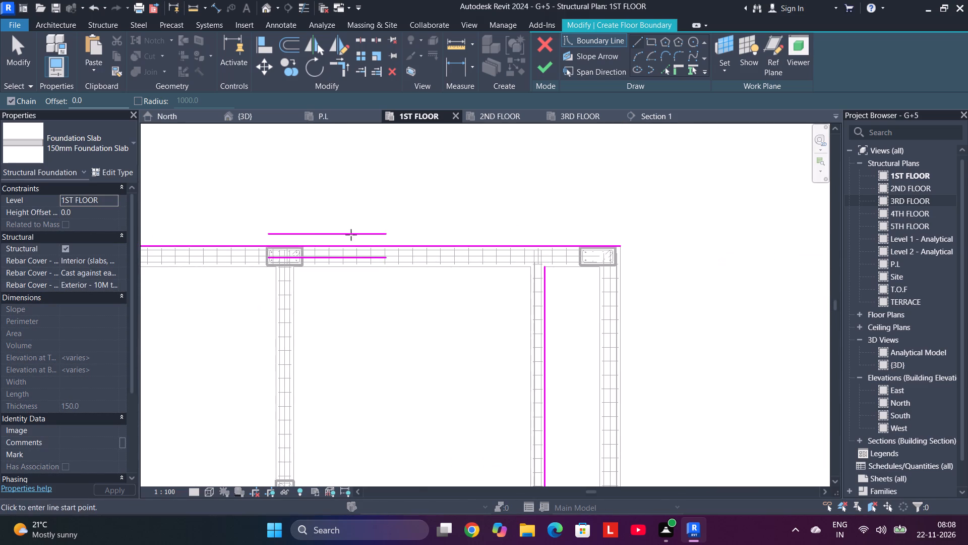
scroll(385, 238, down, 4)
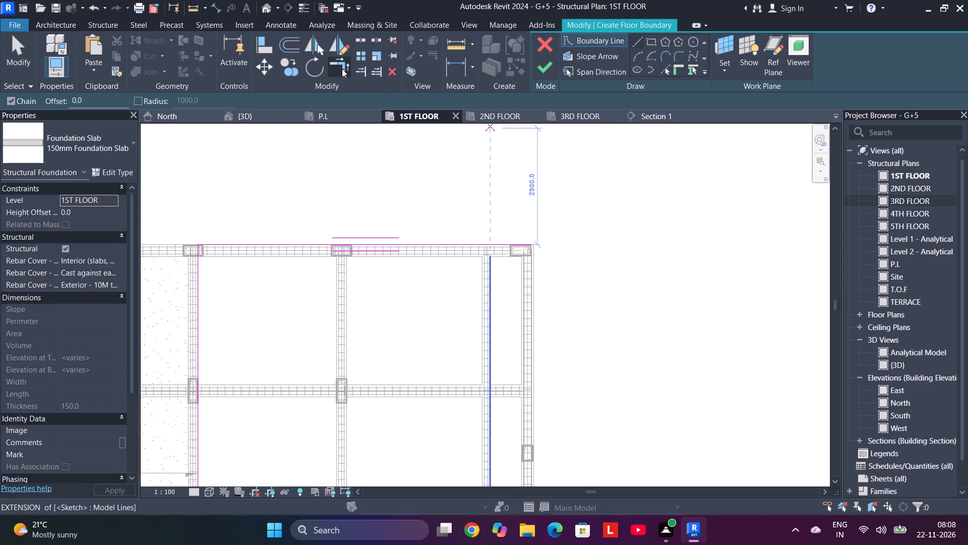
click(346, 69)
click(448, 239)
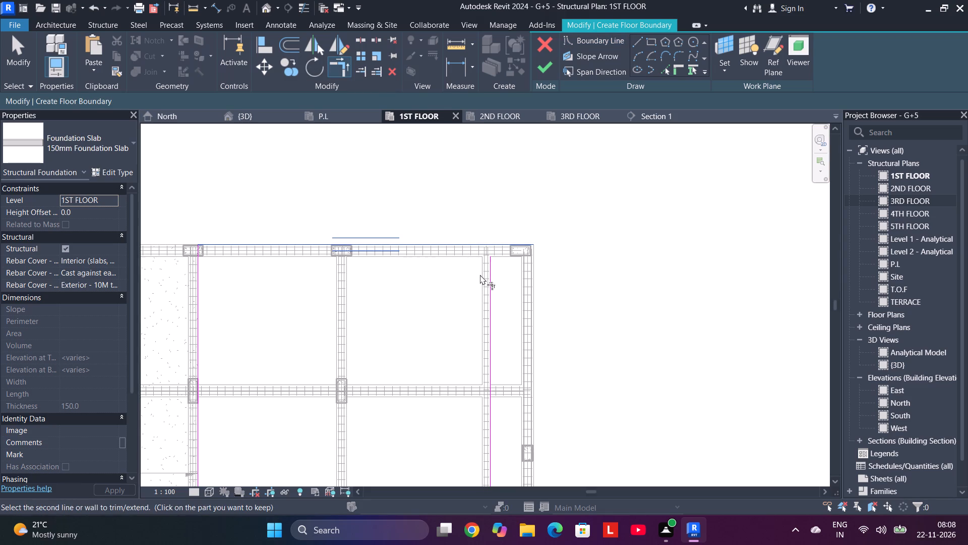
click(489, 279)
scroll(441, 301, down, 6)
middle_drag(384, 326, 255, 105)
scroll(255, 106, up, 1)
scroll(298, 321, up, 5)
scroll(362, 213, up, 5)
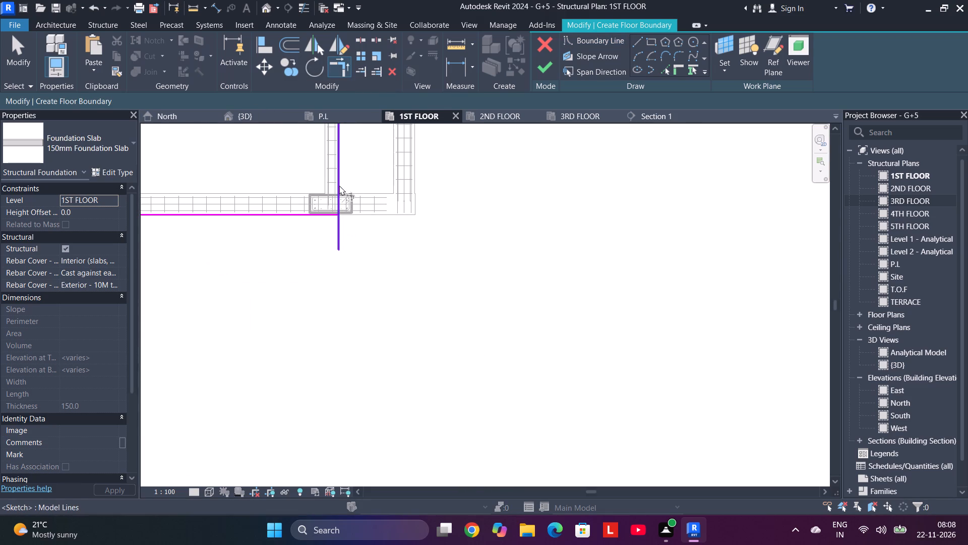
click(339, 185)
click(295, 215)
Finish the sketch of the 150mm slab over the east bays and dismiss the warning.
scroll(311, 245, down, 8)
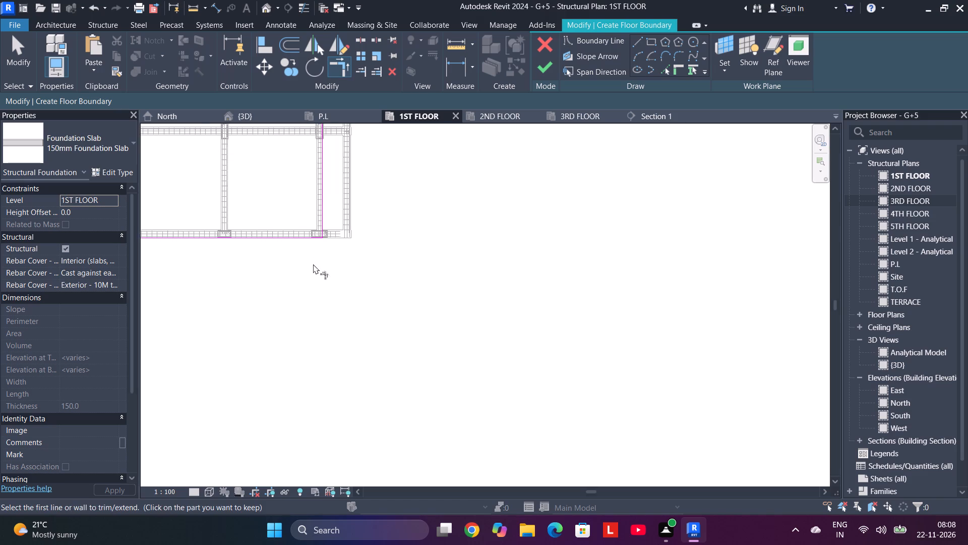
middle_drag(315, 265, 333, 404)
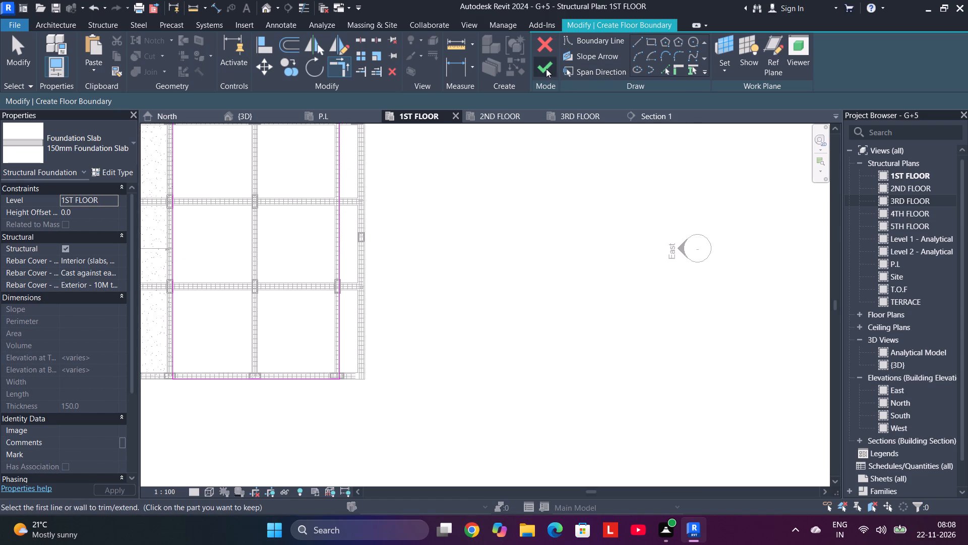
click(548, 69)
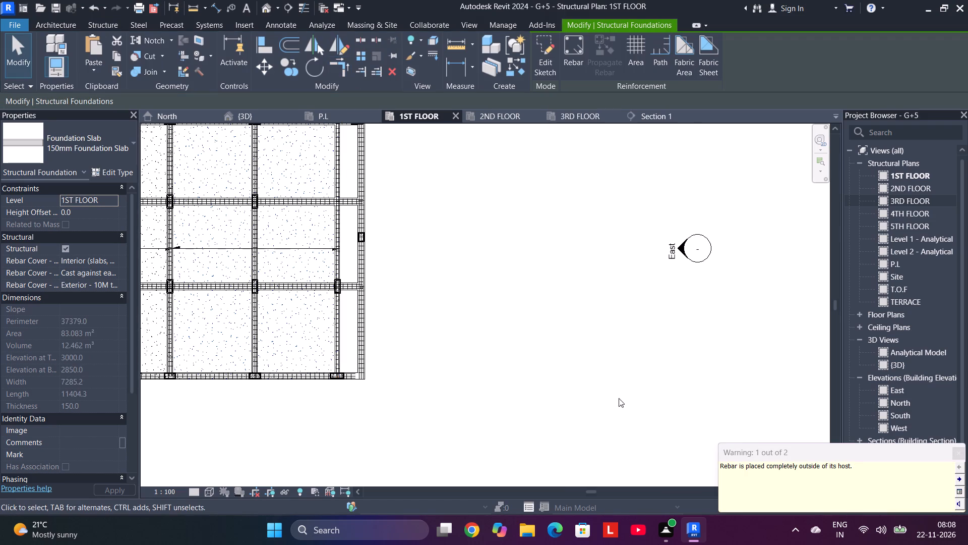
click(963, 449)
Sketch a rectangular slab boundary about 1090 by 11404 mm over the narrow east strip, from the last slab's northeast corner to the building's southeast corner.
middle_drag(376, 195, 398, 235)
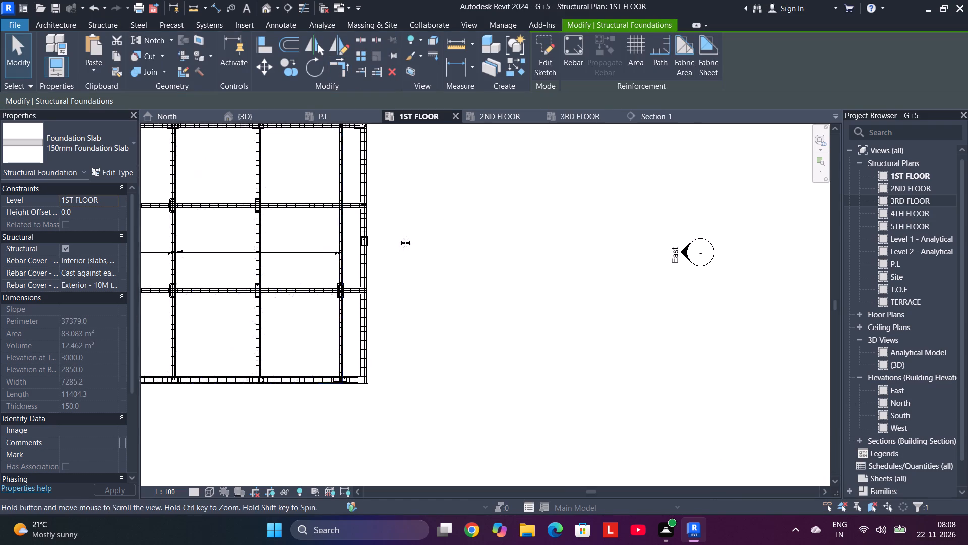
middle_drag(398, 235, 424, 331)
scroll(460, 270, up, 5)
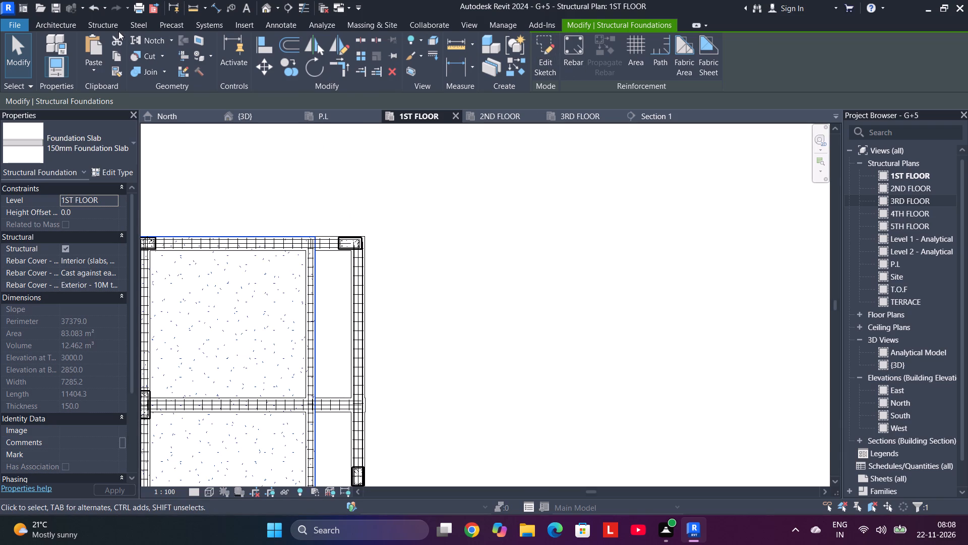
click(106, 26)
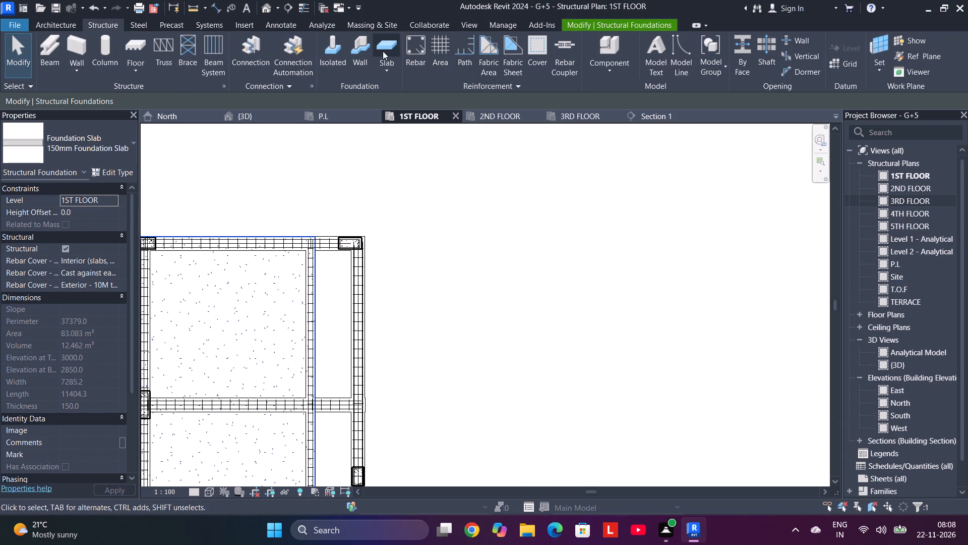
click(386, 50)
scroll(332, 264, up, 5)
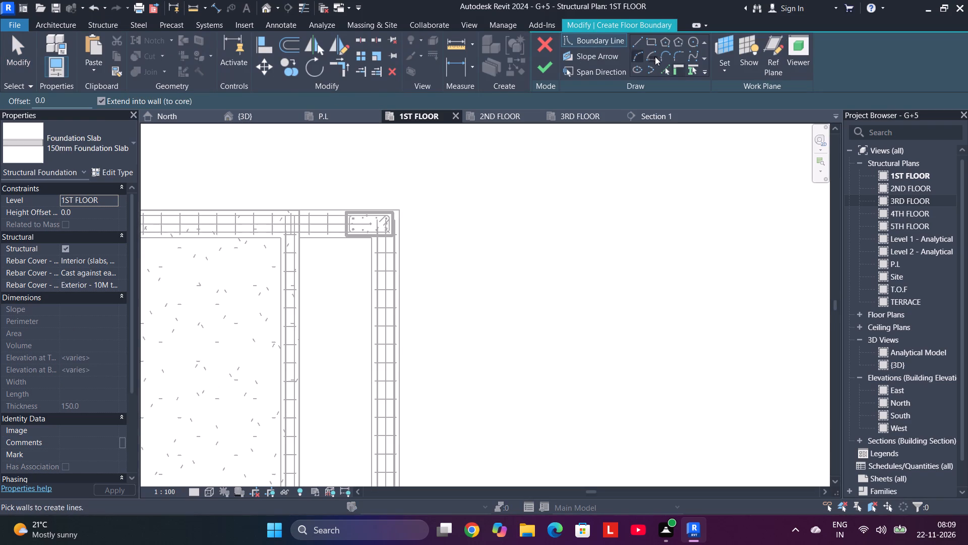
click(651, 43)
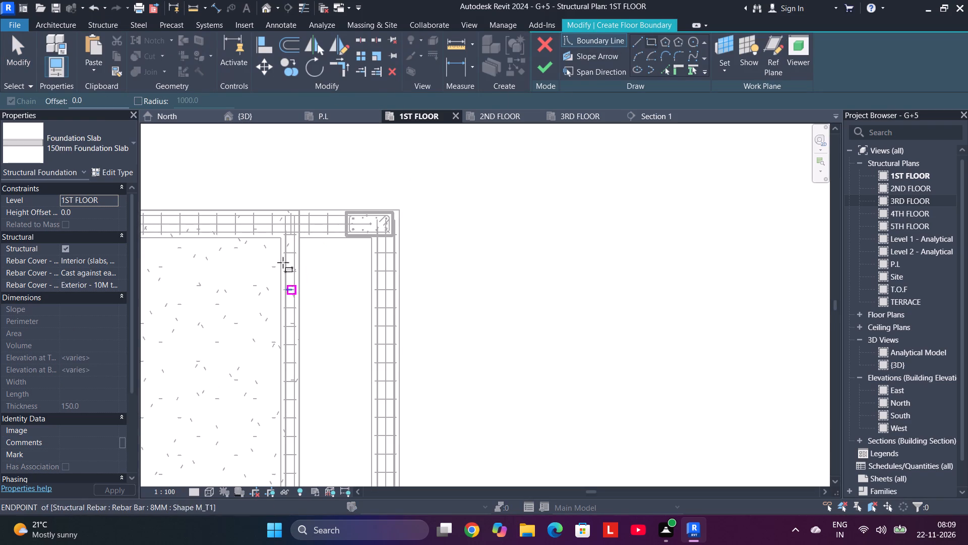
scroll(319, 223, up, 4)
scroll(276, 200, up, 4)
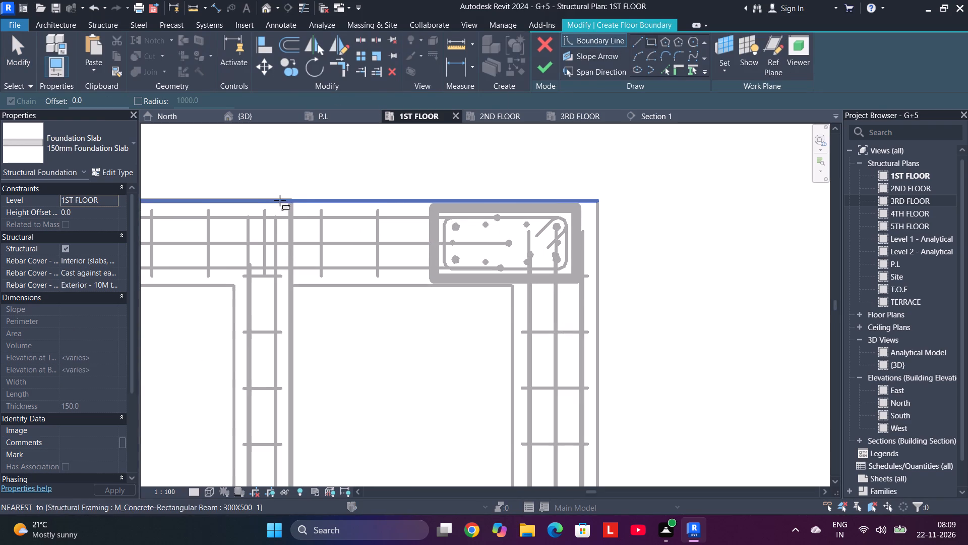
click(288, 198)
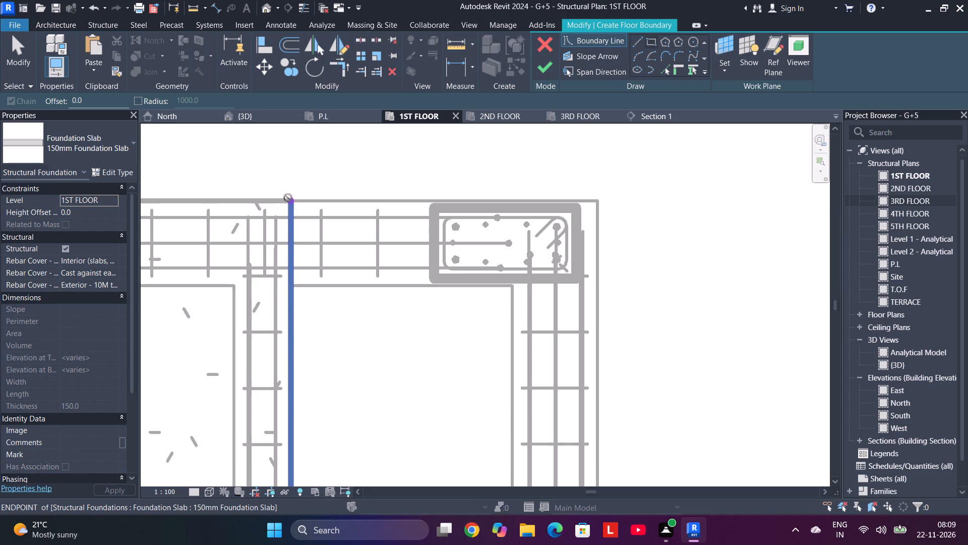
scroll(439, 325, down, 10)
middle_drag(496, 456, 462, 204)
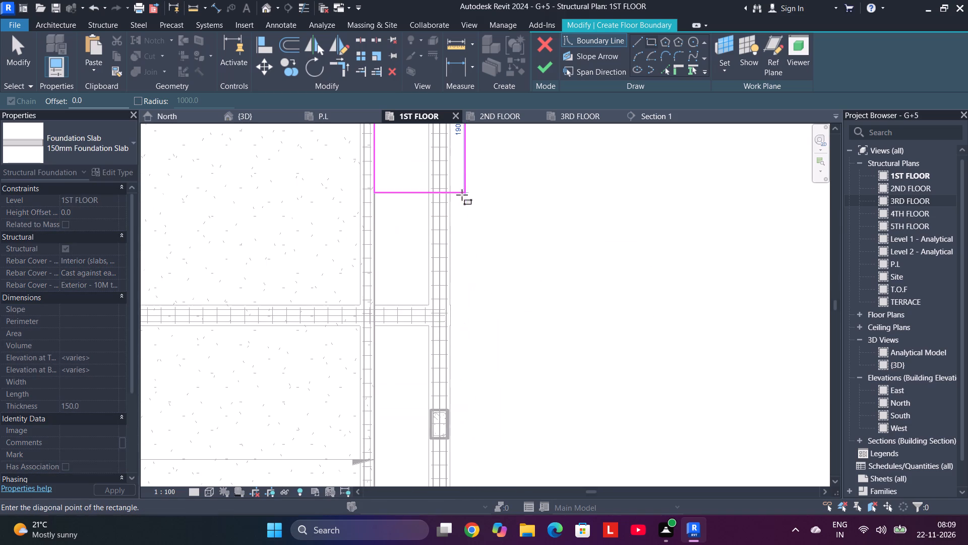
middle_drag(475, 430, 498, 172)
scroll(495, 383, down, 1)
middle_drag(492, 389, 496, 255)
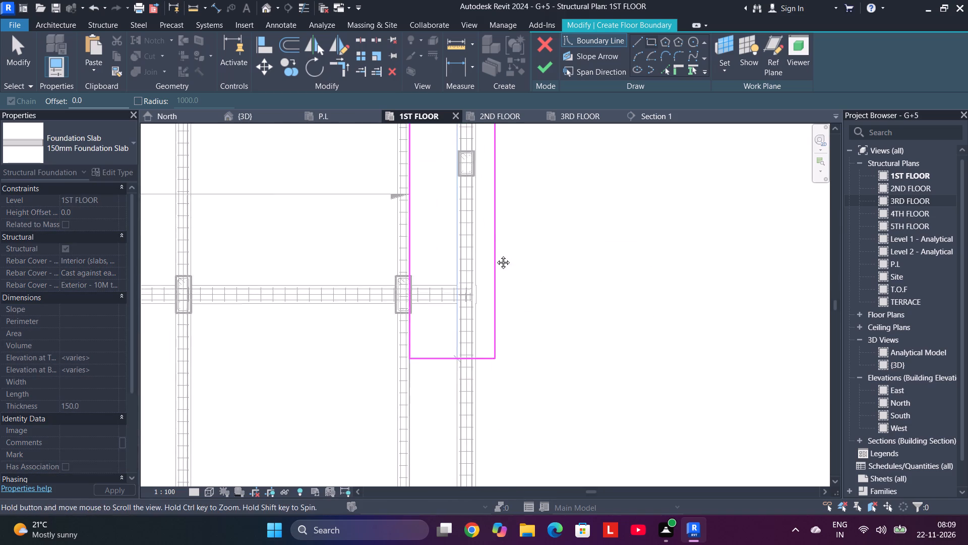
middle_drag(496, 255, 499, 213)
scroll(482, 407, up, 6)
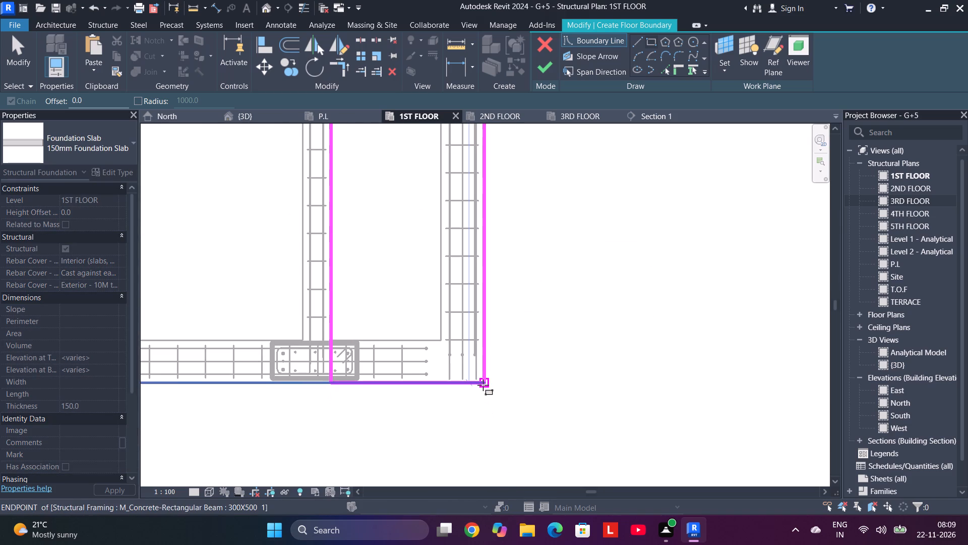
click(483, 385)
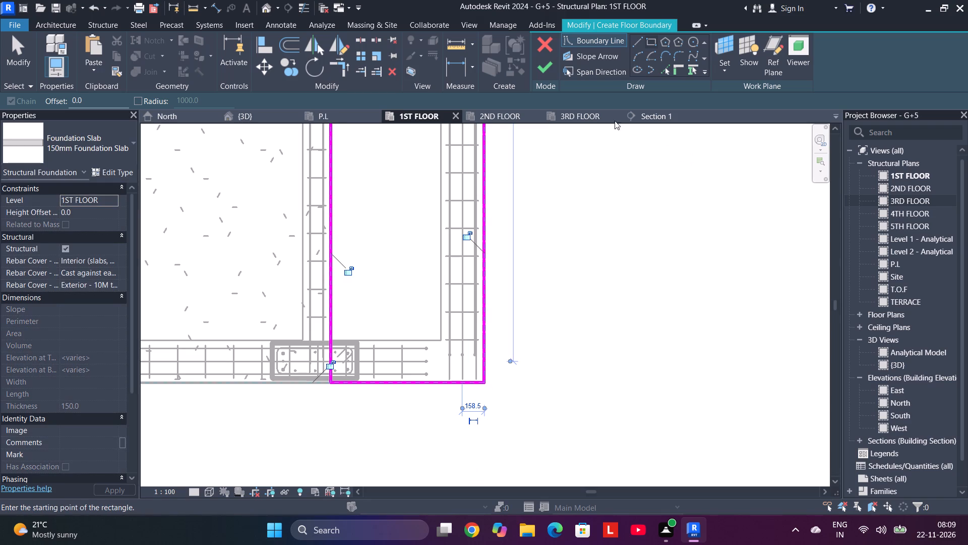
Finish the east strip's 150mm slab sketch and resolve the circular sketch constraint error.
click(543, 68)
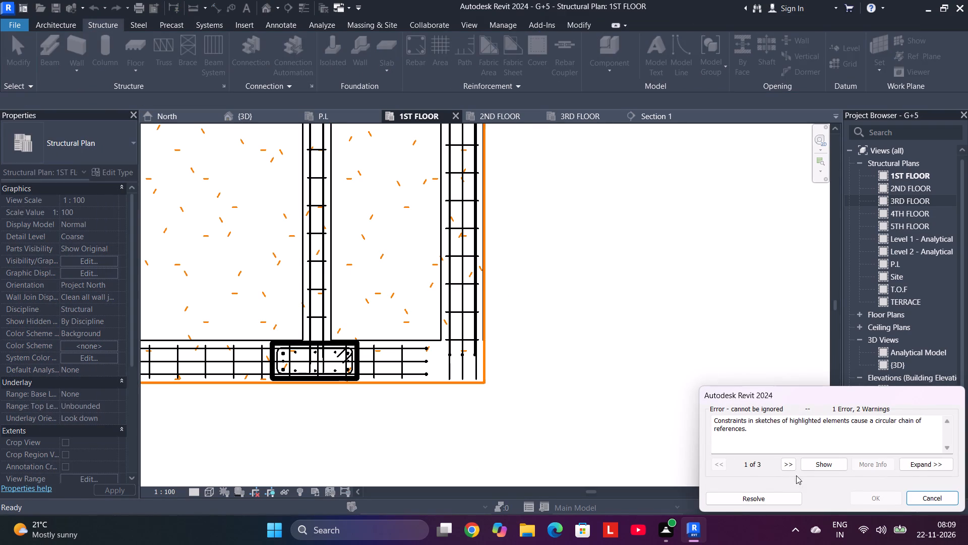
click(748, 499)
scroll(542, 348, down, 5)
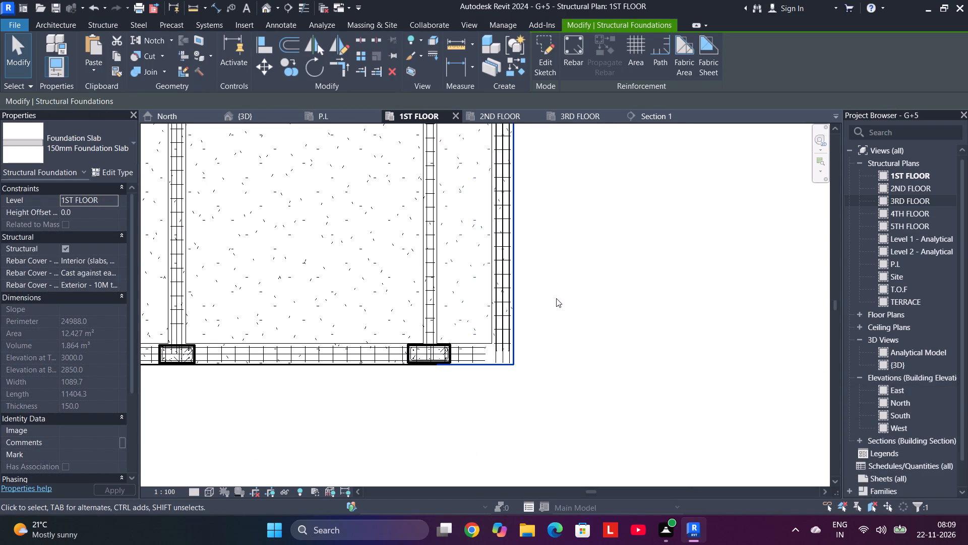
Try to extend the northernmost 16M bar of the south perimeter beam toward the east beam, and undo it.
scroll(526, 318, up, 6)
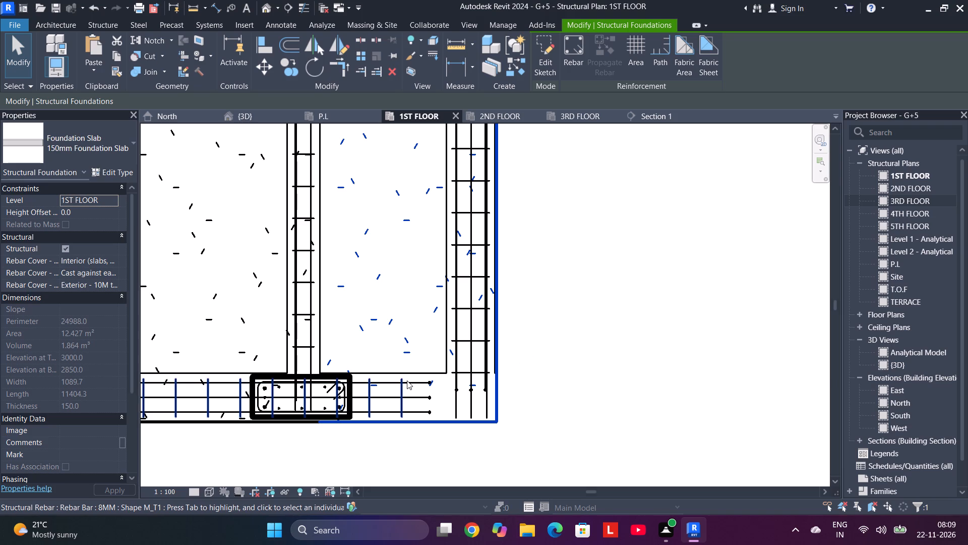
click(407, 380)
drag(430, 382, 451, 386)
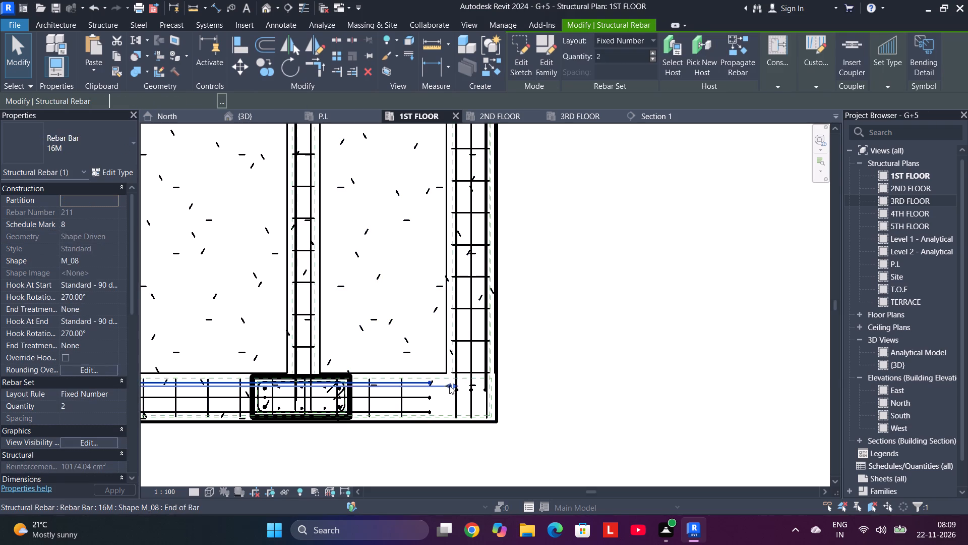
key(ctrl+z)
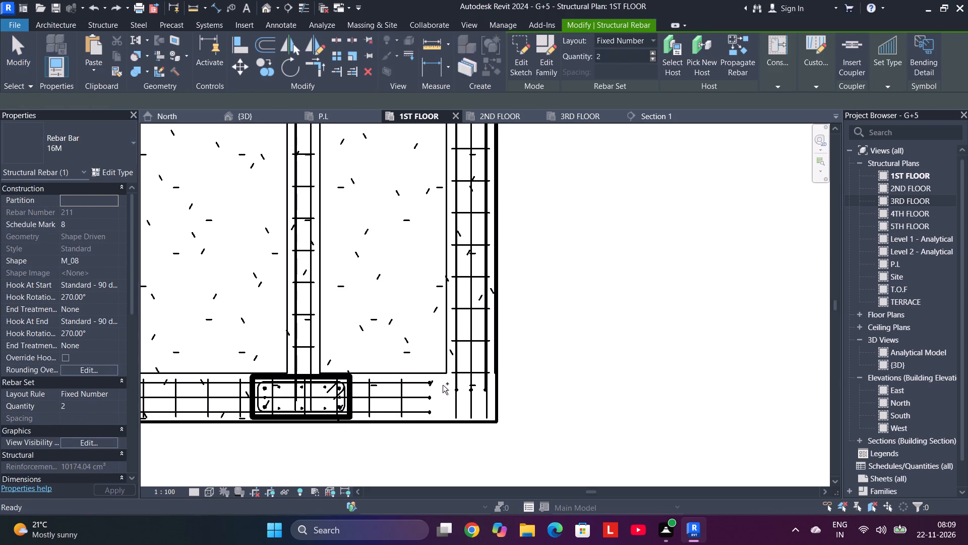
Extend the east ends of the south perimeter beam's three longitudinal 16M bar sets into the southeast corner with the east beam.
click(419, 383)
drag(435, 382, 478, 382)
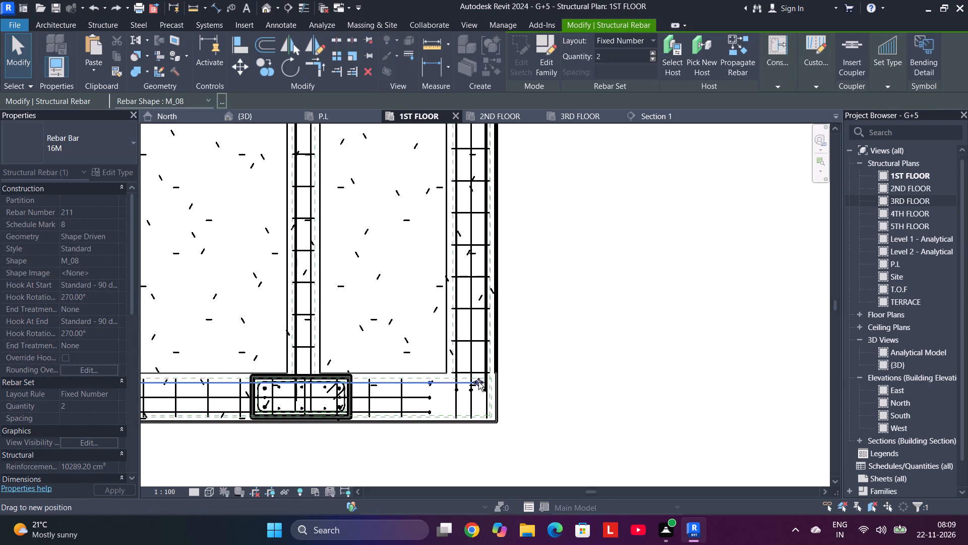
drag(478, 382, 479, 383)
click(429, 396)
drag(434, 399, 464, 401)
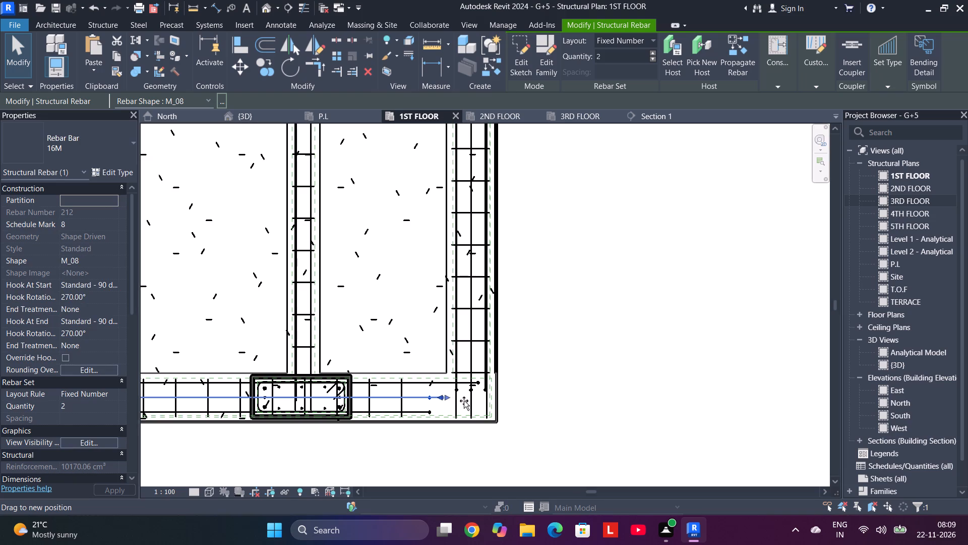
drag(464, 401, 478, 402)
click(424, 410)
drag(433, 412, 456, 413)
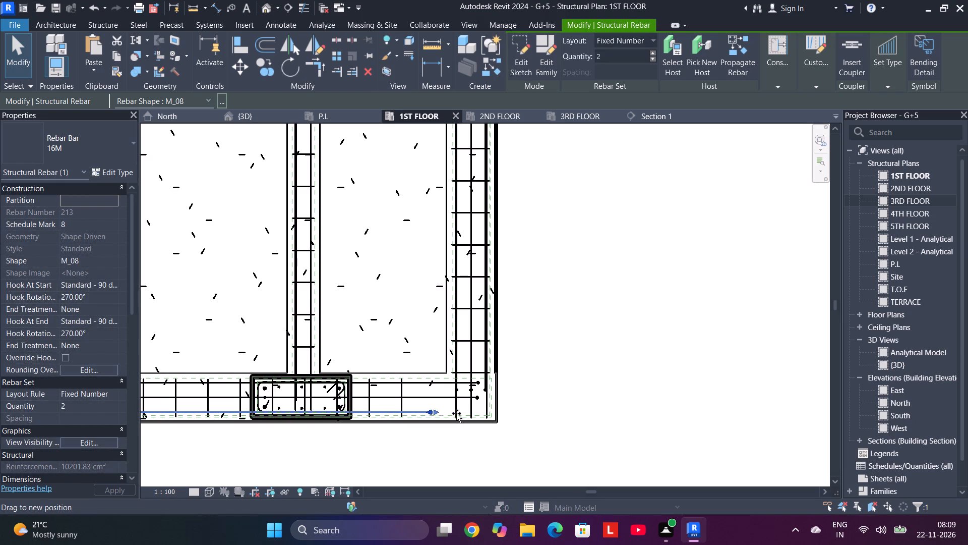
drag(456, 413, 479, 416)
Clear the selection and examine the whole 1ST FLOOR plan for slab coverage across all bays.
scroll(479, 416, down, 6)
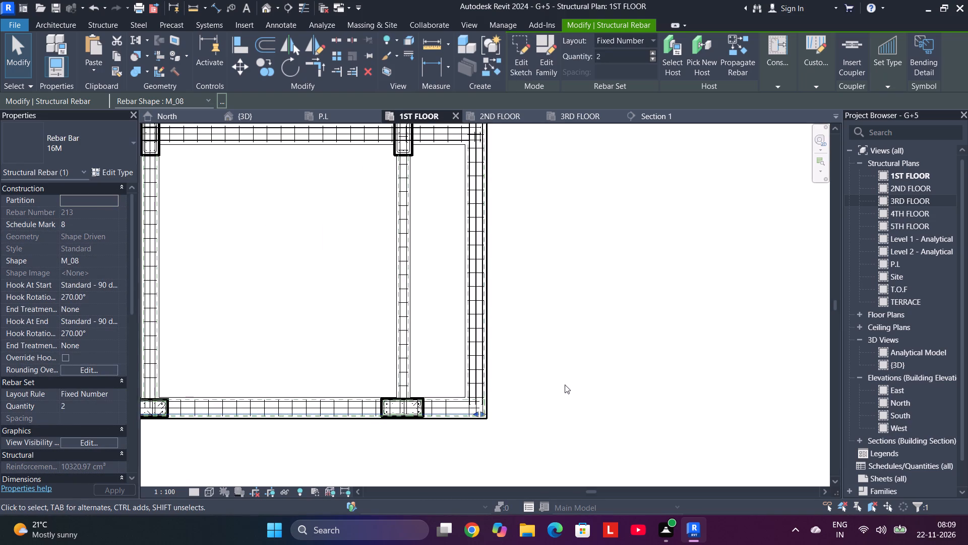
scroll(565, 385, down, 5)
click(570, 375)
scroll(596, 347, down, 5)
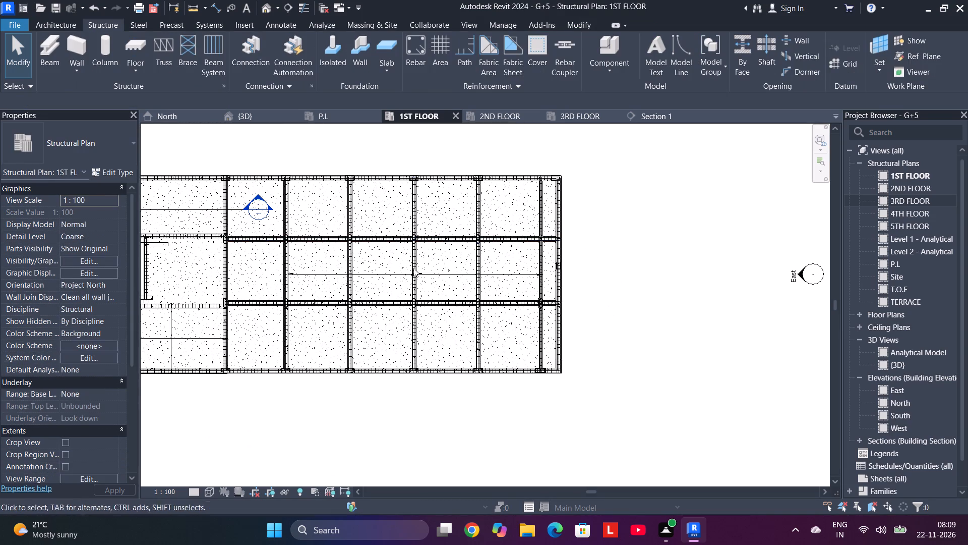
scroll(321, 322, down, 4)
scroll(237, 264, up, 5)
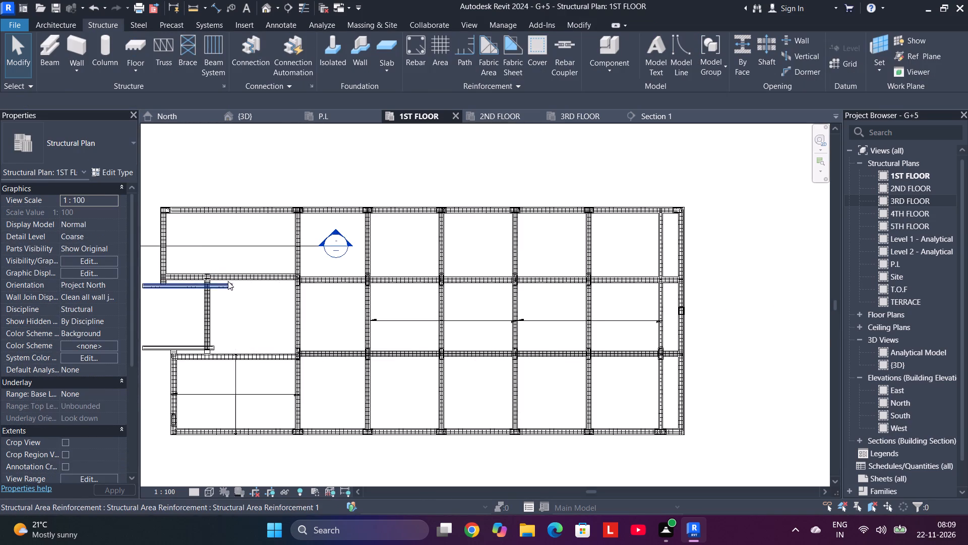
scroll(258, 283, up, 4)
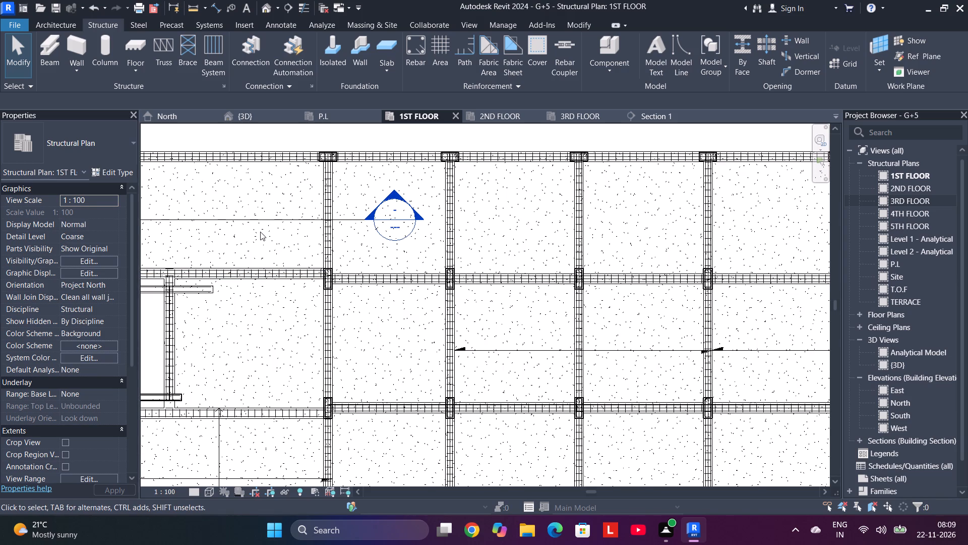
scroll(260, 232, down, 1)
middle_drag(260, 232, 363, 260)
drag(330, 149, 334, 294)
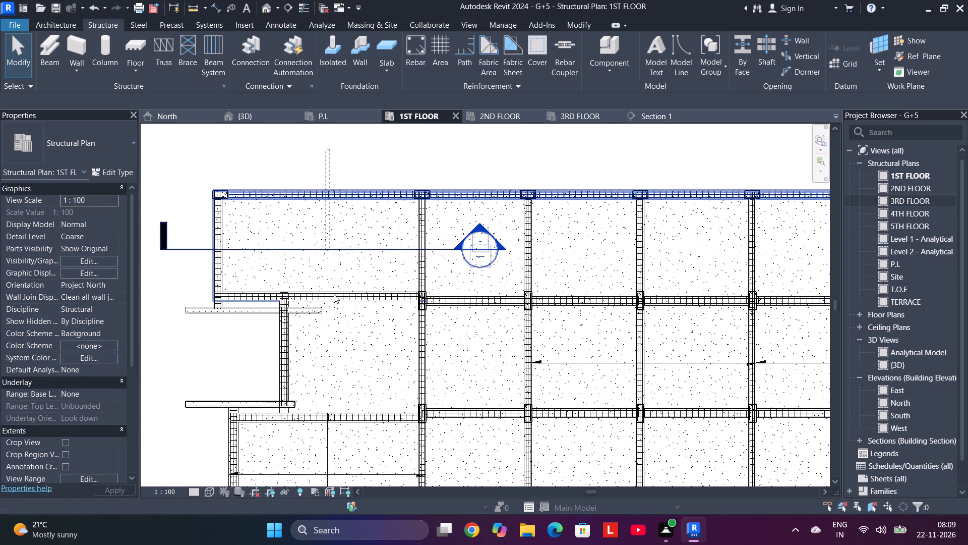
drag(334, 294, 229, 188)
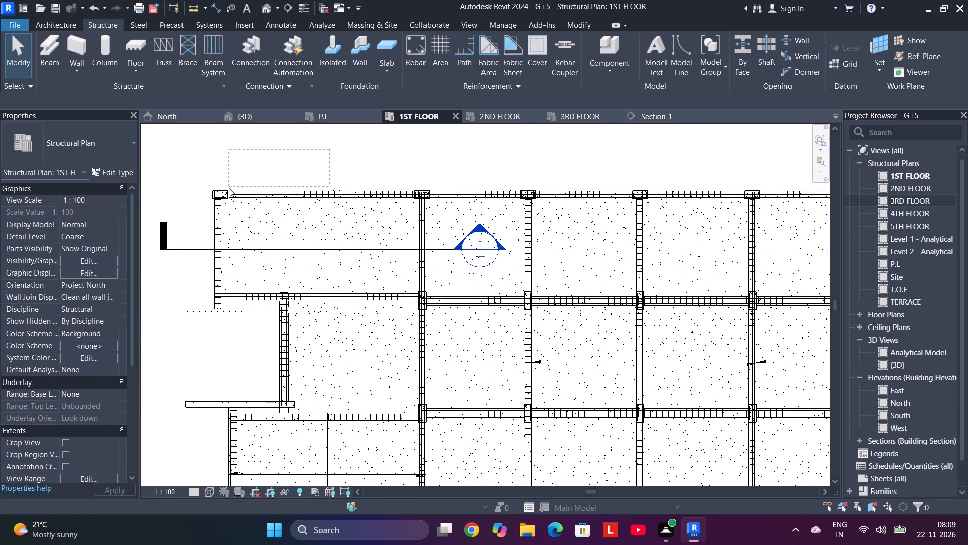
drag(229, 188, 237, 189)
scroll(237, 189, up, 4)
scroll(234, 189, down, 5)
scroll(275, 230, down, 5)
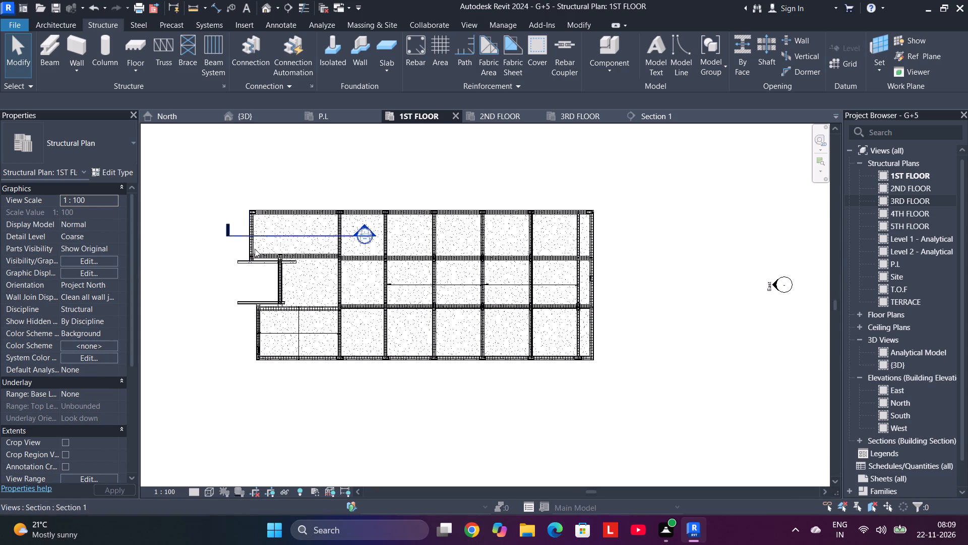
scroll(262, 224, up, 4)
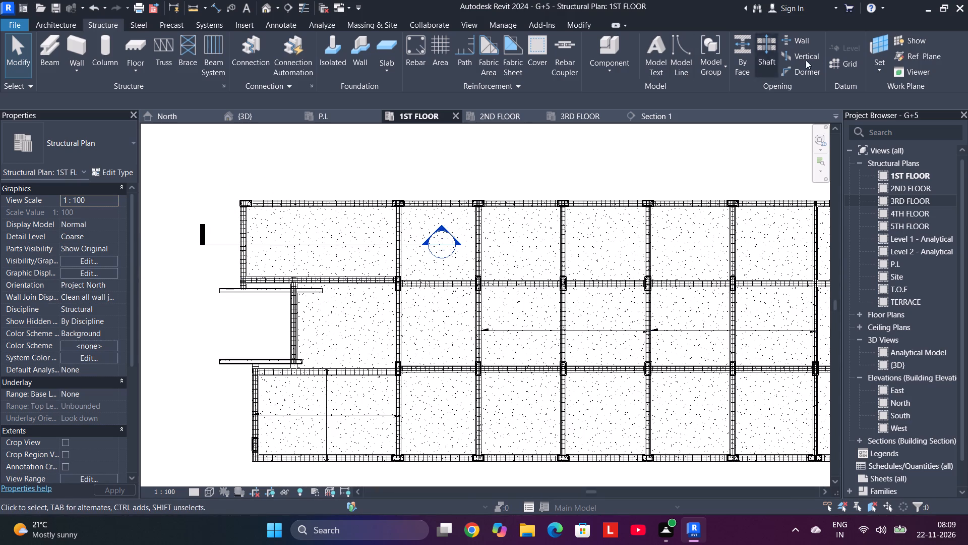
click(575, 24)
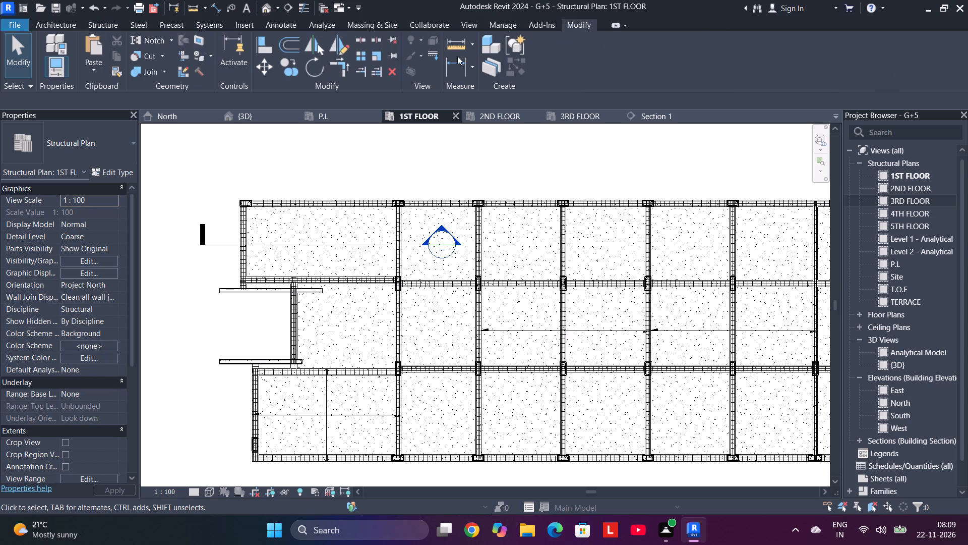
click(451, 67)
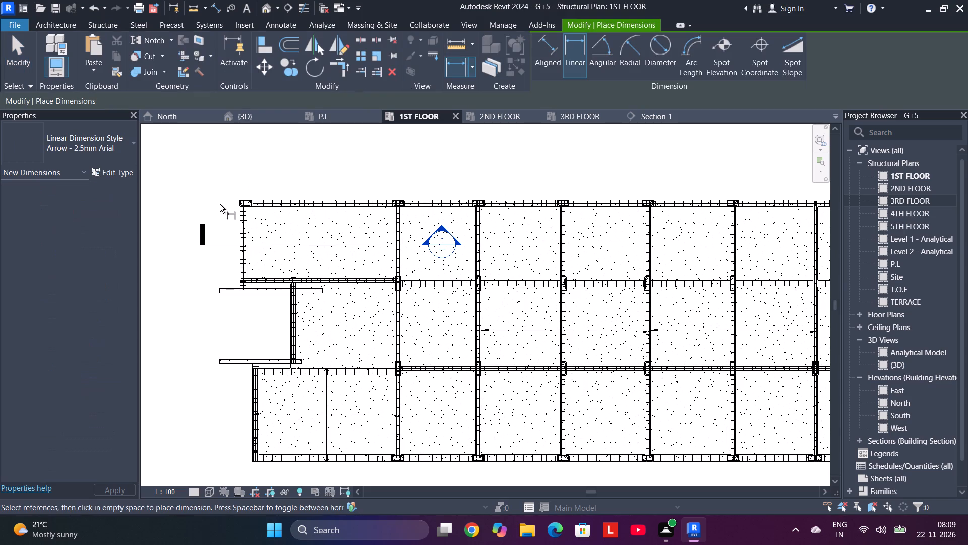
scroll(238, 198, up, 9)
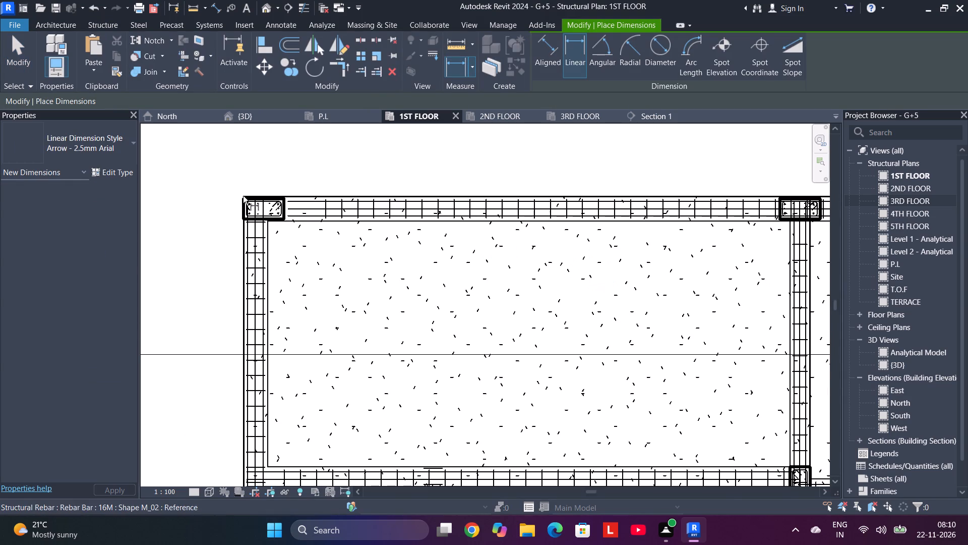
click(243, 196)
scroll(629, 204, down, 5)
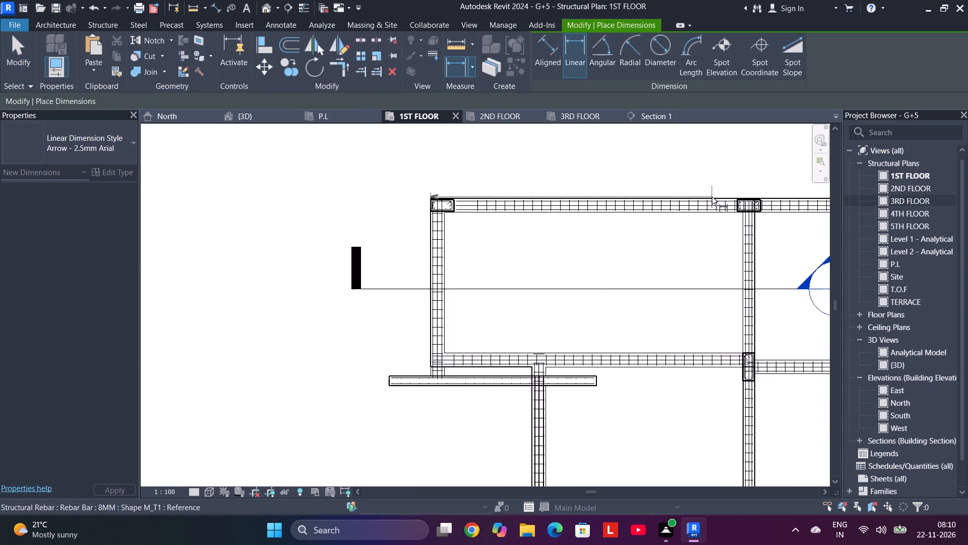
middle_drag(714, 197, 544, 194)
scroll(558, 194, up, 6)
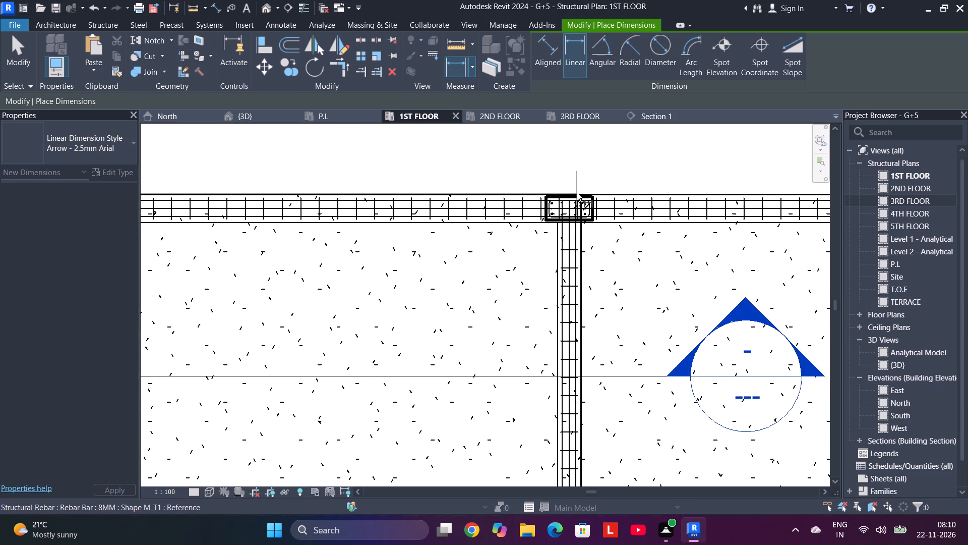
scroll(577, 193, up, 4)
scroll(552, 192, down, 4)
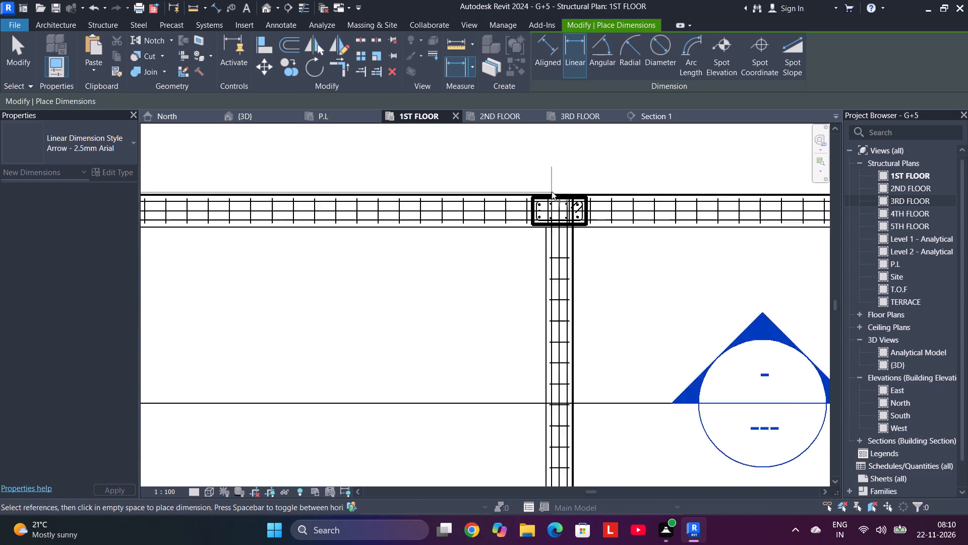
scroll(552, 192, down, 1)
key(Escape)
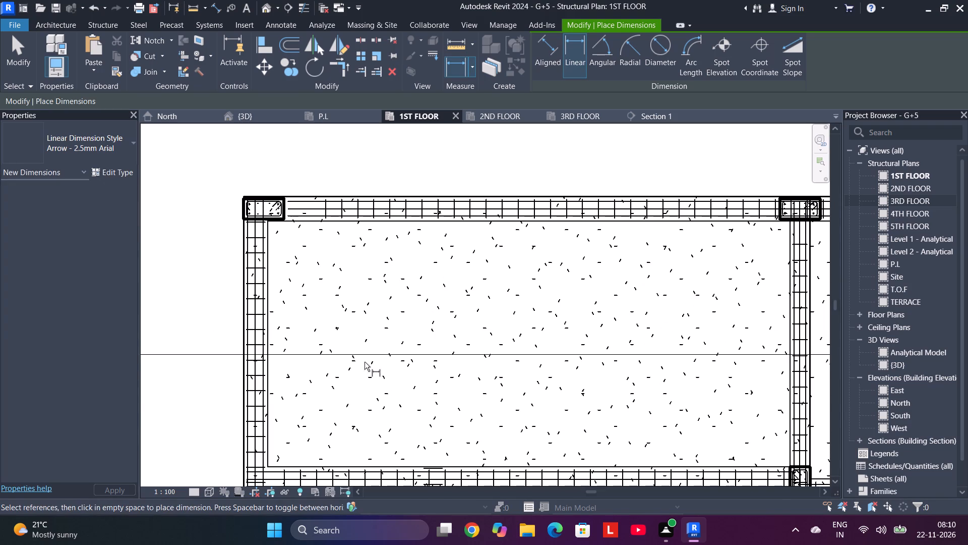
In Section 1, place a linear dimension for the clear span between the two 1ST FLOOR beams, just below the slab.
click(653, 117)
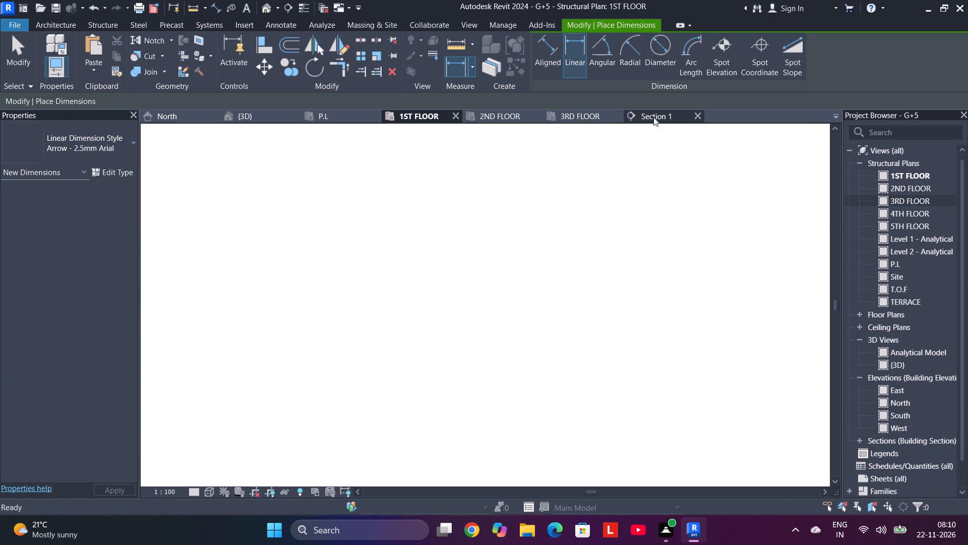
middle_drag(439, 304, 438, 232)
scroll(395, 326, up, 3)
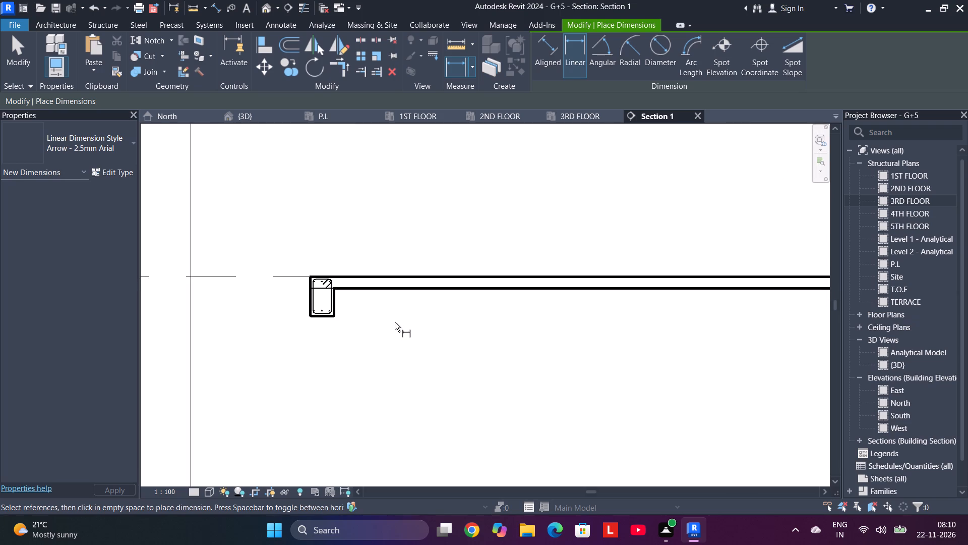
scroll(395, 322, up, 1)
middle_drag(394, 322, 342, 307)
scroll(347, 310, up, 2)
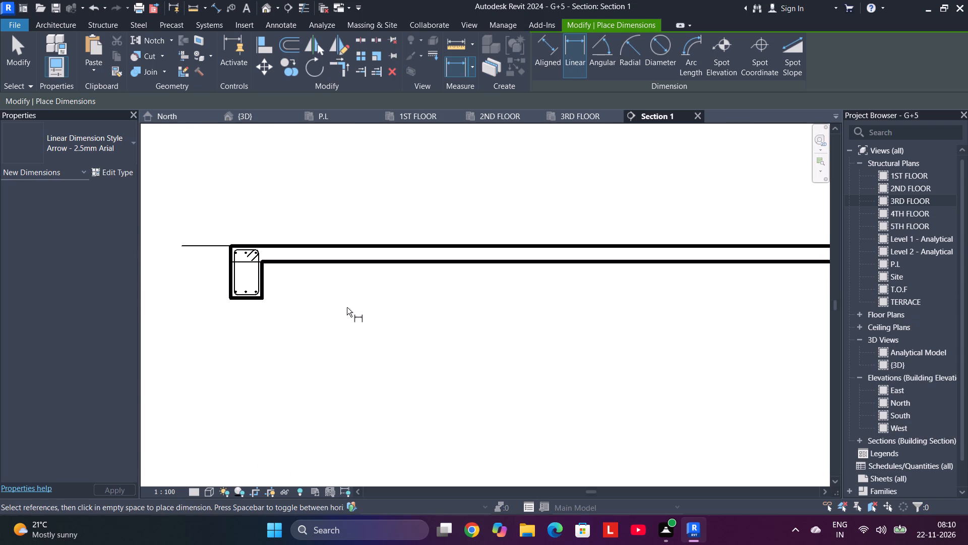
scroll(347, 307, up, 1)
scroll(347, 307, down, 6)
middle_drag(349, 304, 286, 304)
scroll(292, 304, up, 1)
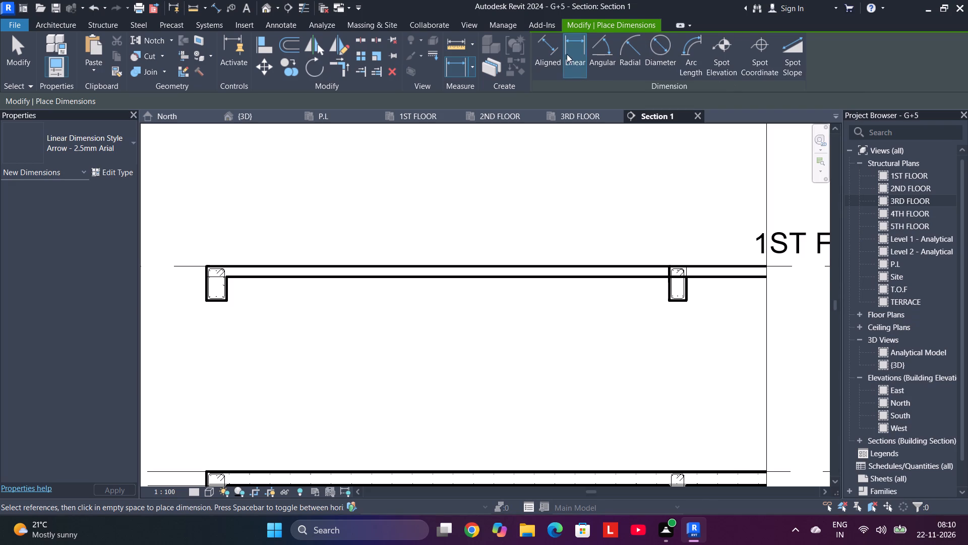
scroll(227, 278, up, 3)
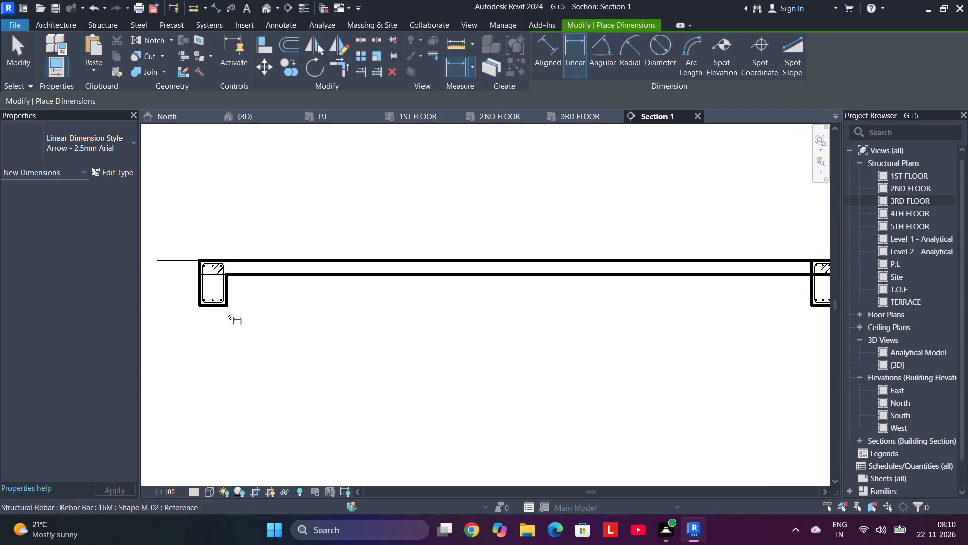
scroll(226, 310, up, 2)
click(225, 299)
scroll(494, 330, down, 6)
middle_drag(539, 324, 346, 320)
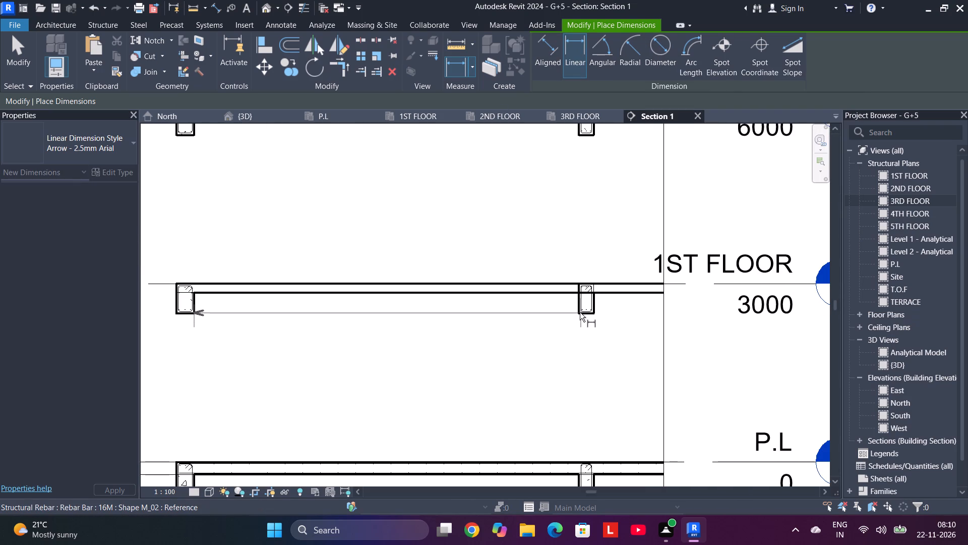
scroll(579, 312, up, 5)
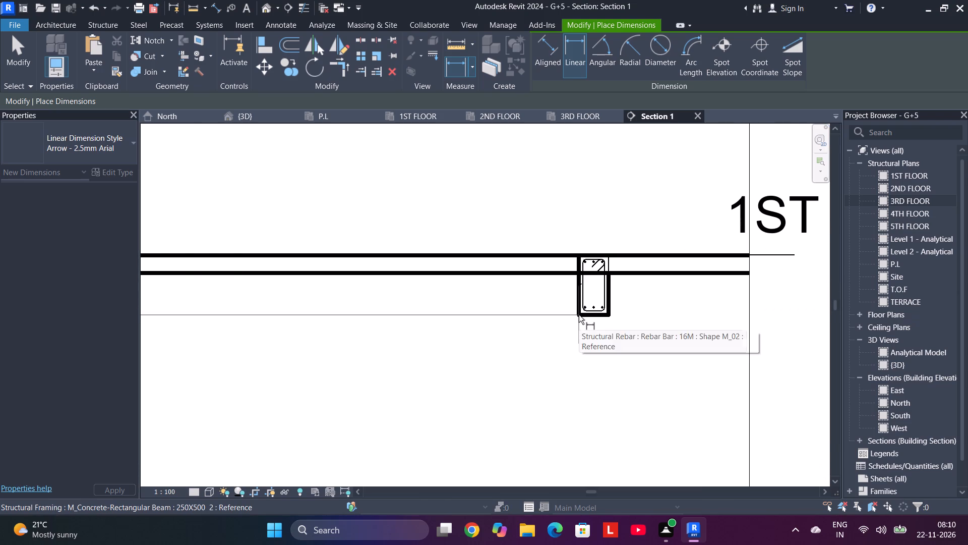
click(579, 315)
scroll(543, 339, down, 4)
scroll(478, 361, down, 2)
click(442, 359)
scroll(458, 358, down, 3)
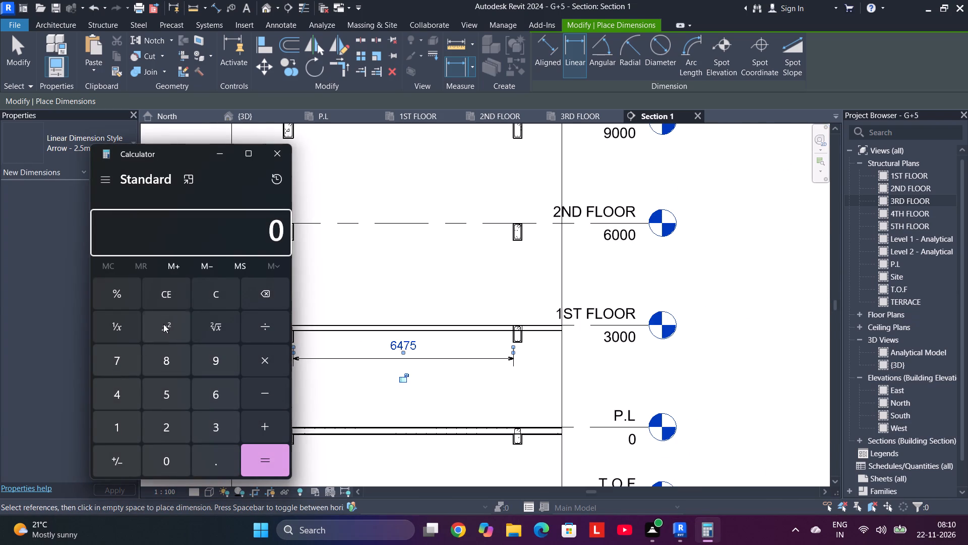
In Calculator, divide the 6475 span by 5, and close Calculator.
click(208, 294)
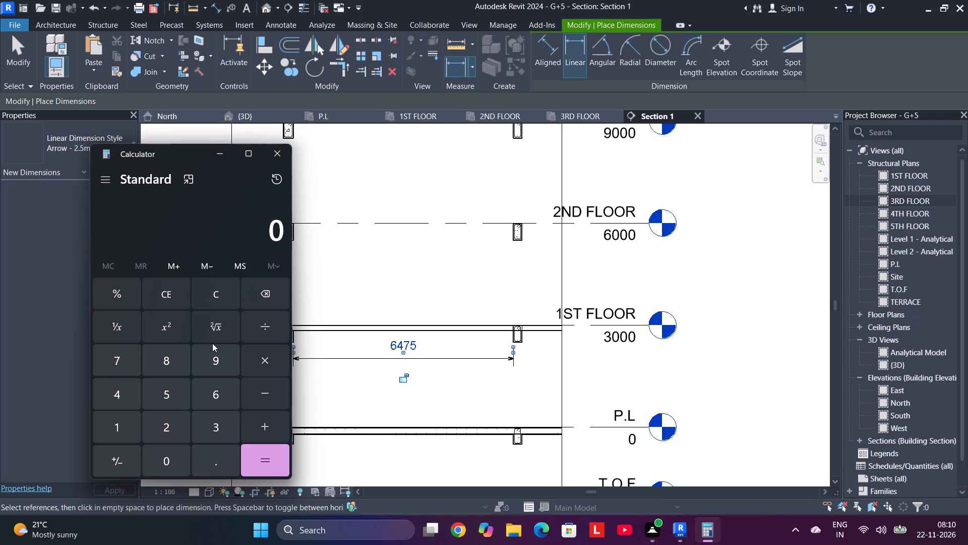
key(6)
text(475)
key(Return)
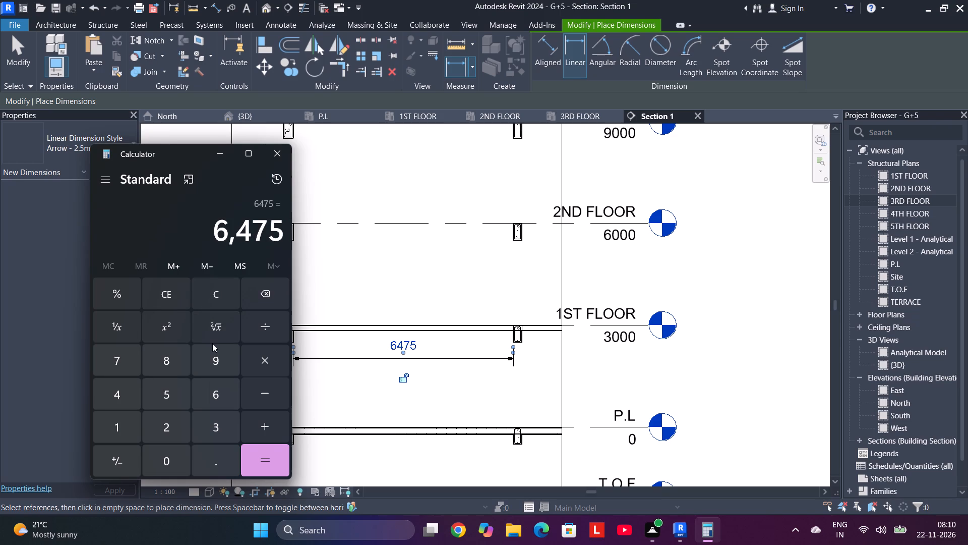
key(slash)
key(5)
key(Return)
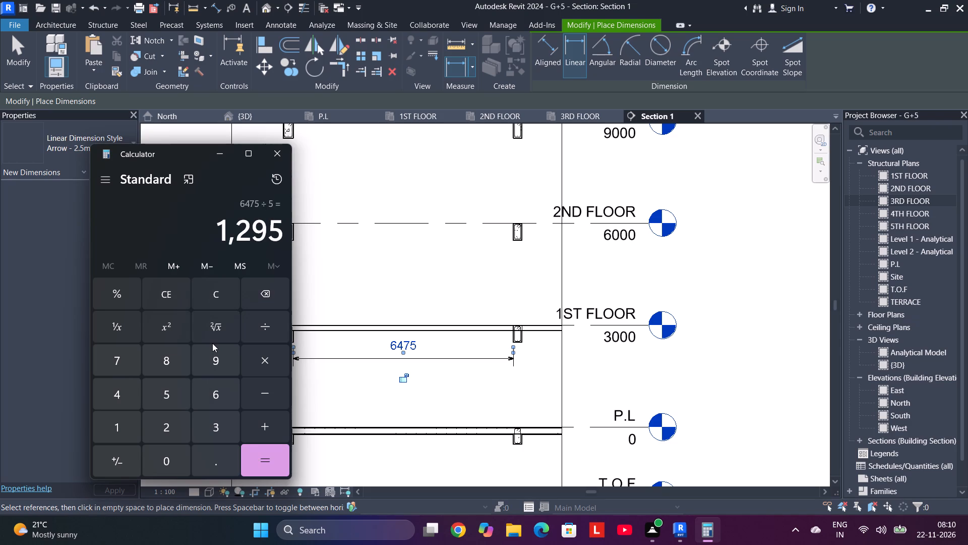
click(281, 149)
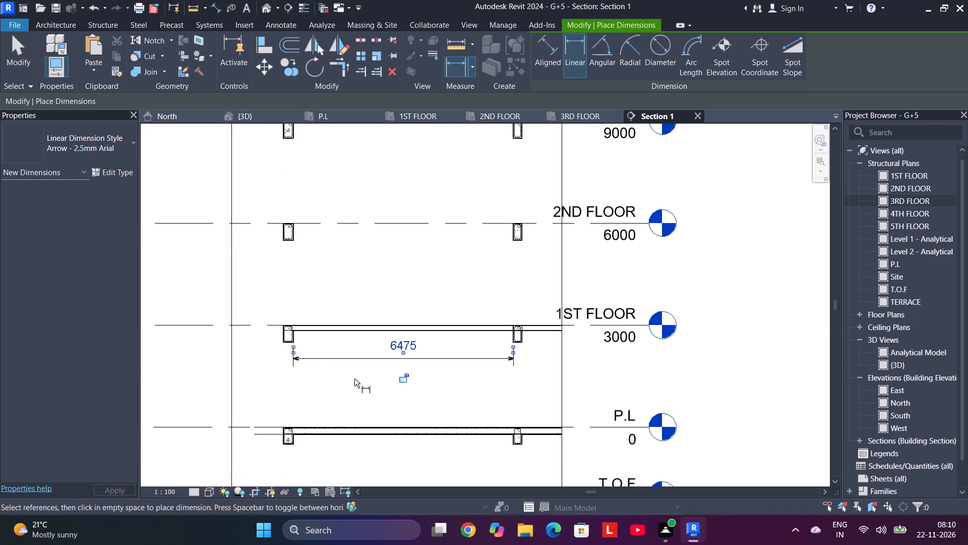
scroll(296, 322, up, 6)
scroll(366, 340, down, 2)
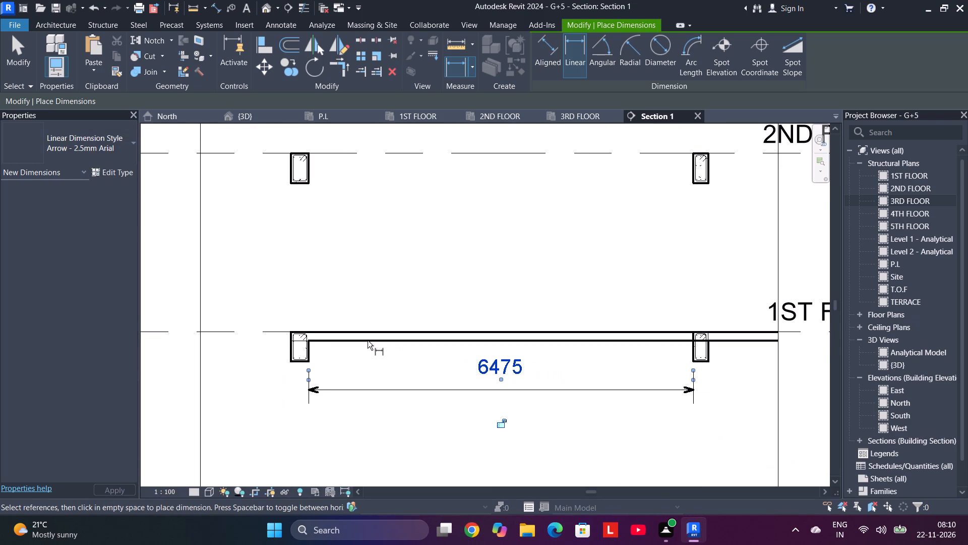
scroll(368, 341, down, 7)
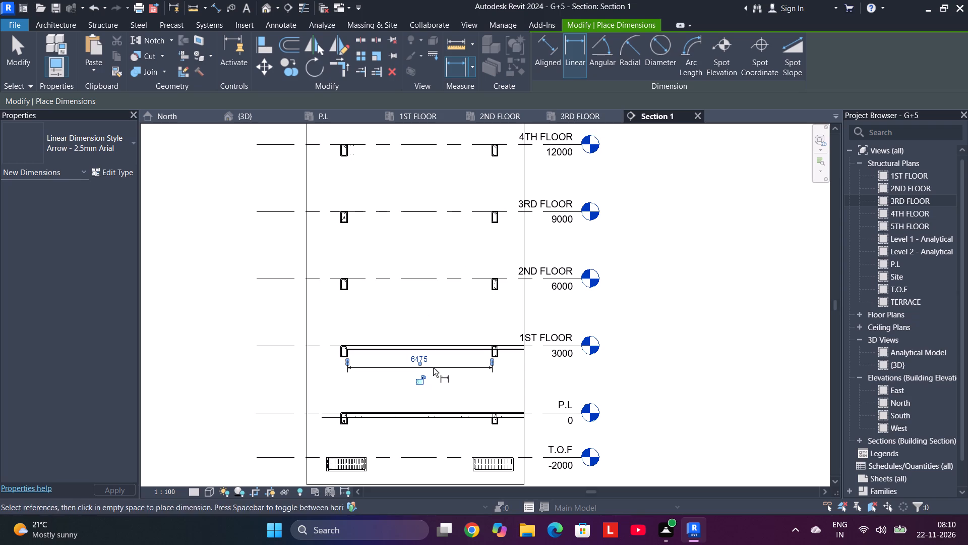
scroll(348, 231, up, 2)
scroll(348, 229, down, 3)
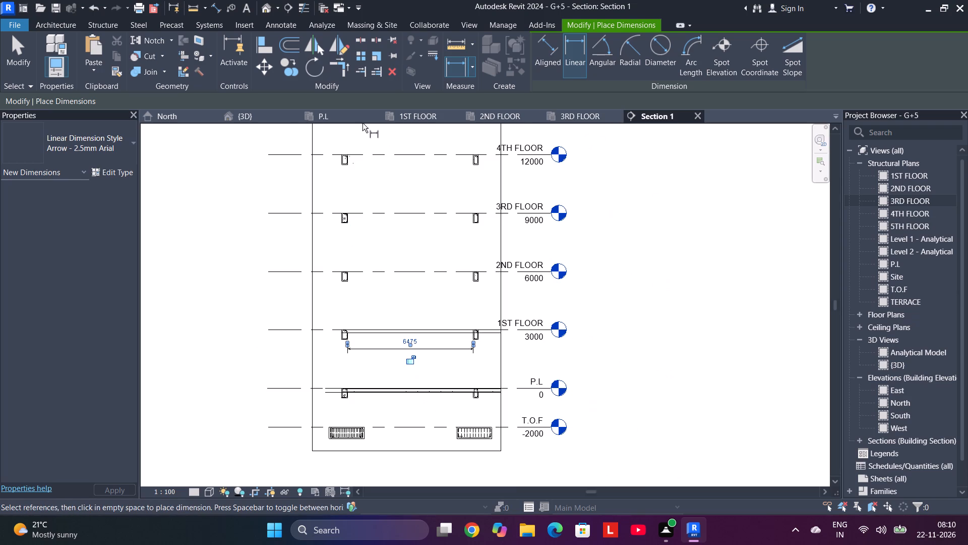
On the 1ST FLOOR plan, draw a west-facing building section running north through the northwest bay, crossing its south and north beams.
click(427, 117)
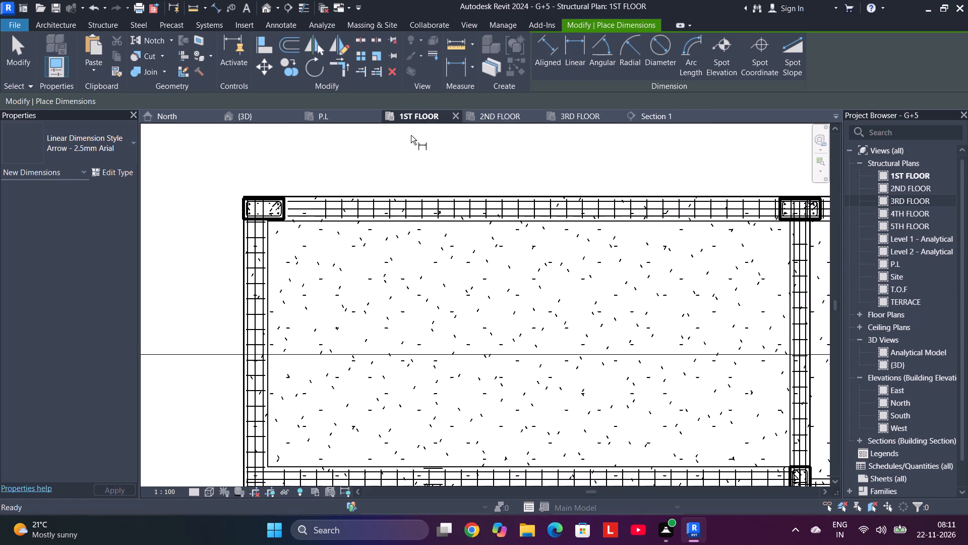
scroll(408, 307, down, 10)
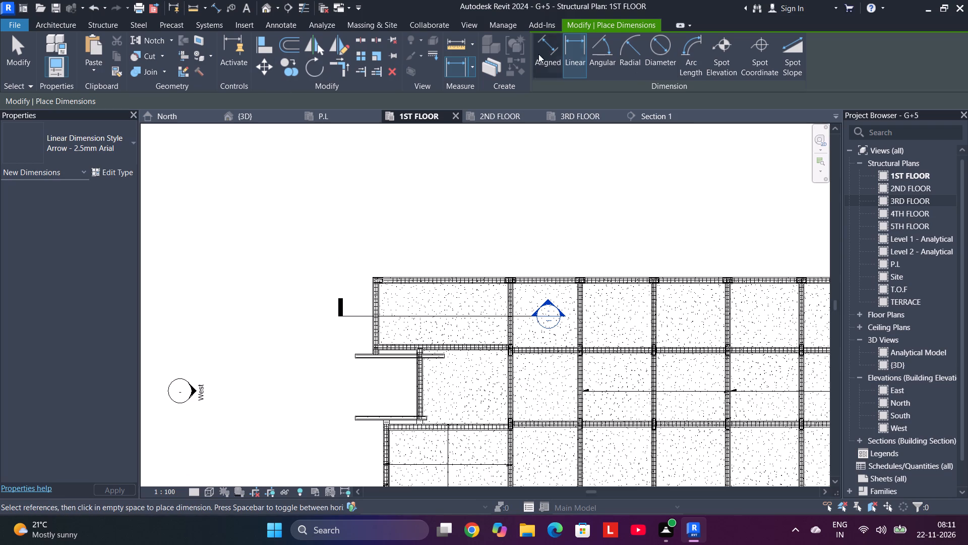
click(286, 7)
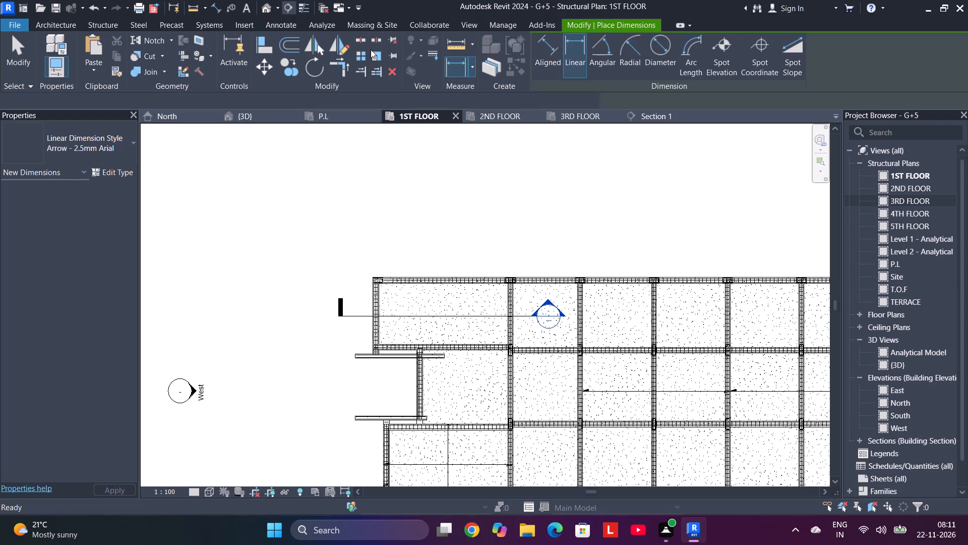
click(459, 371)
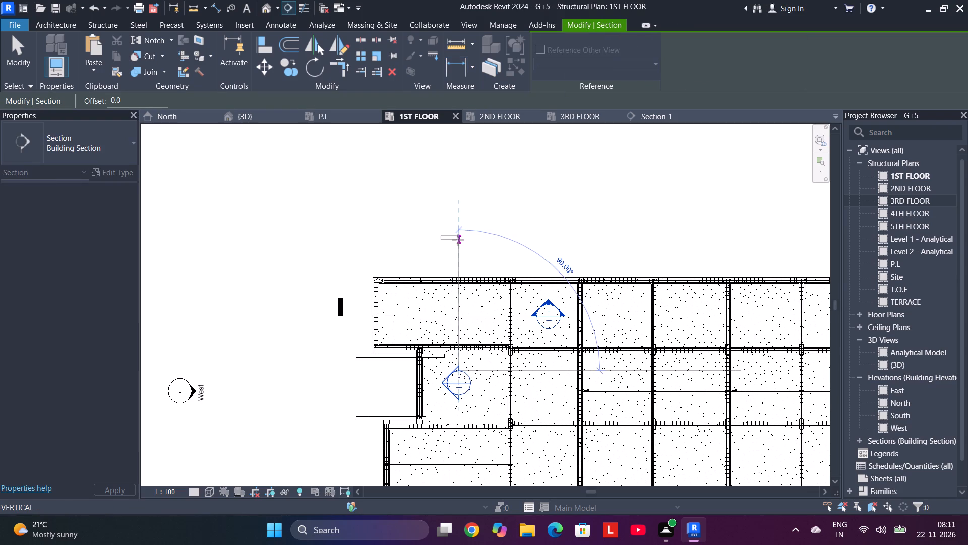
click(459, 240)
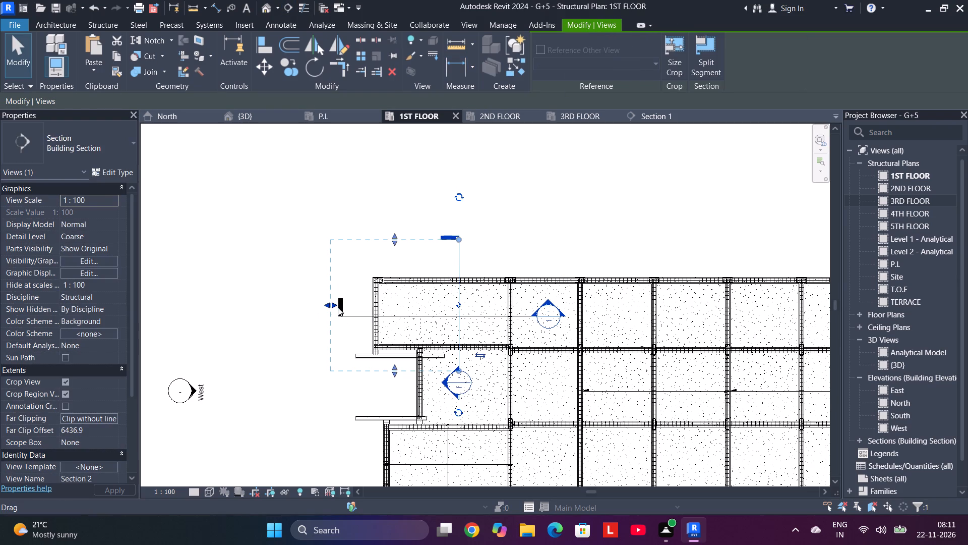
Reduce the new section's view depth to a far clip offset of about 567 mm.
drag(334, 305, 446, 315)
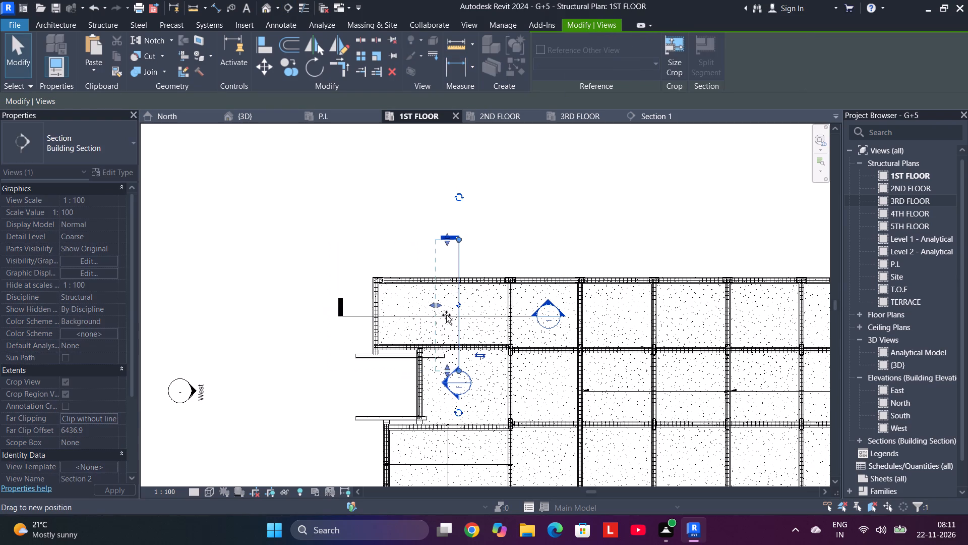
drag(446, 315, 451, 316)
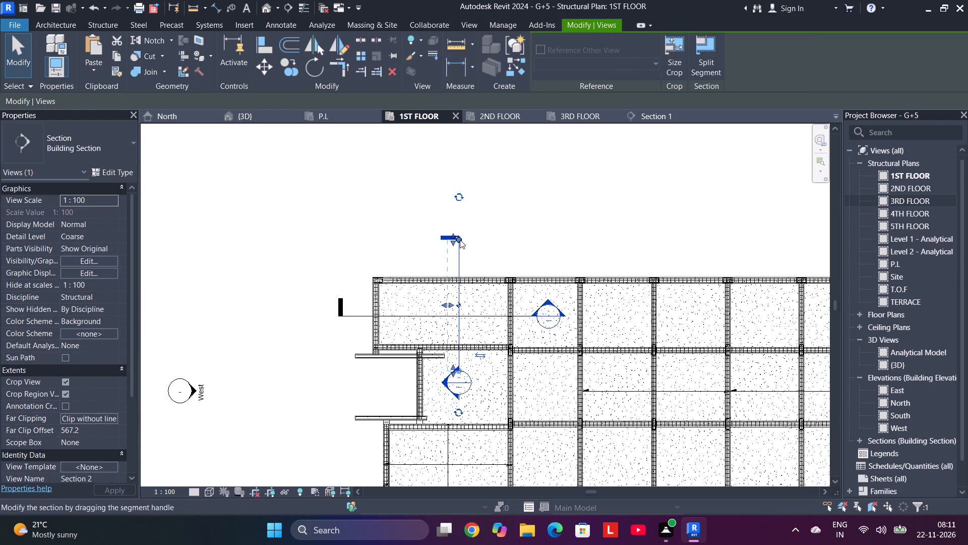
Open the view of the new building section through the northwest bay.
right_click(445, 240)
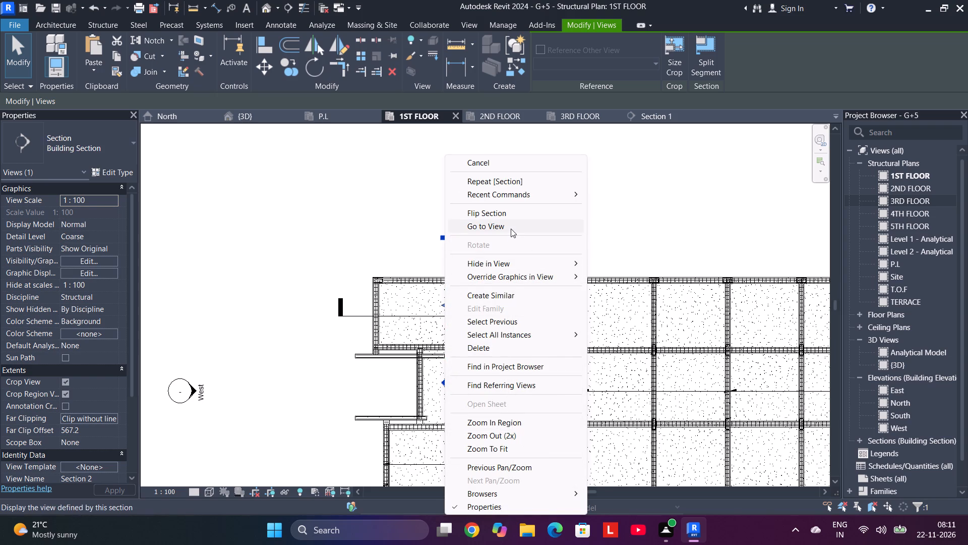
click(511, 229)
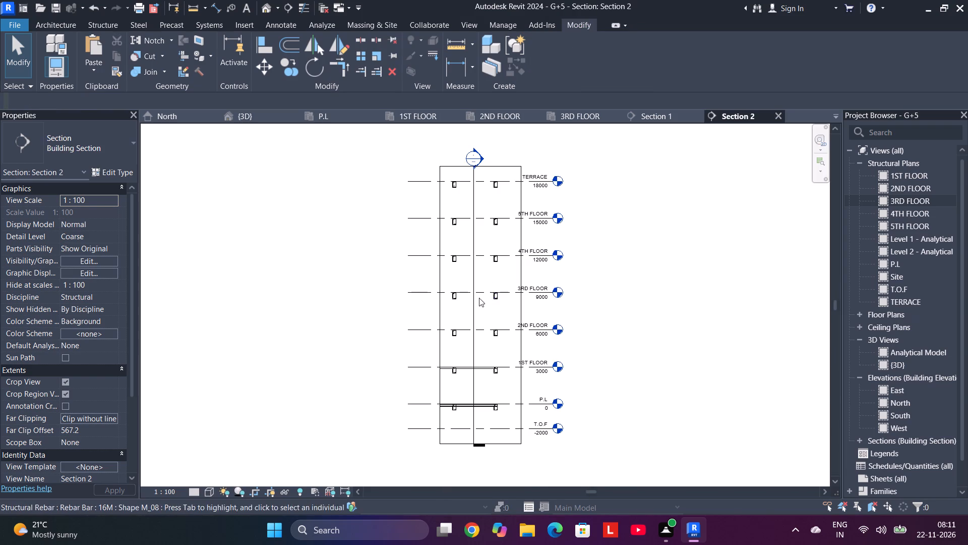
In Section 2, place a linear dimension for the clear span between the two 1ST FLOOR beams, just below the slab.
scroll(478, 456, up, 4)
scroll(454, 377, up, 11)
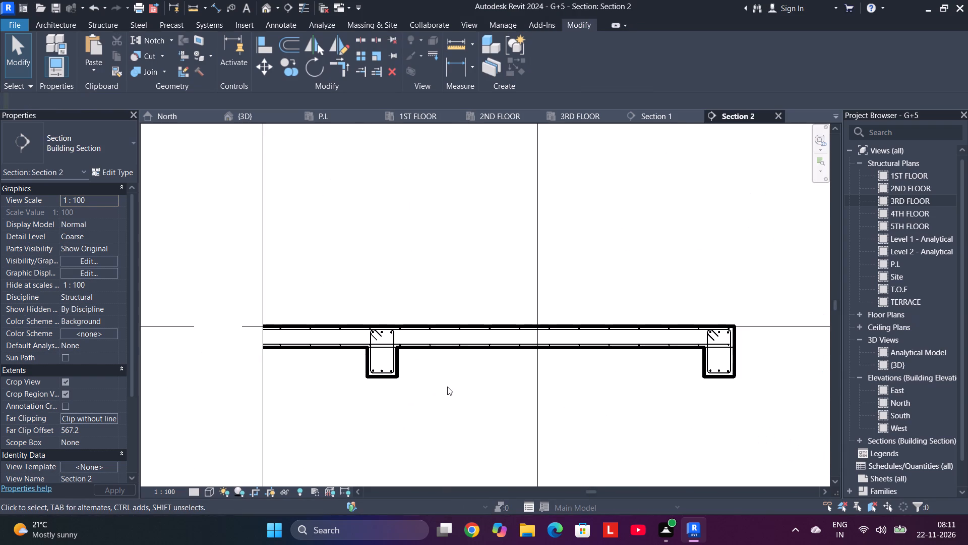
scroll(444, 271, down, 6)
middle_drag(467, 257, 472, 379)
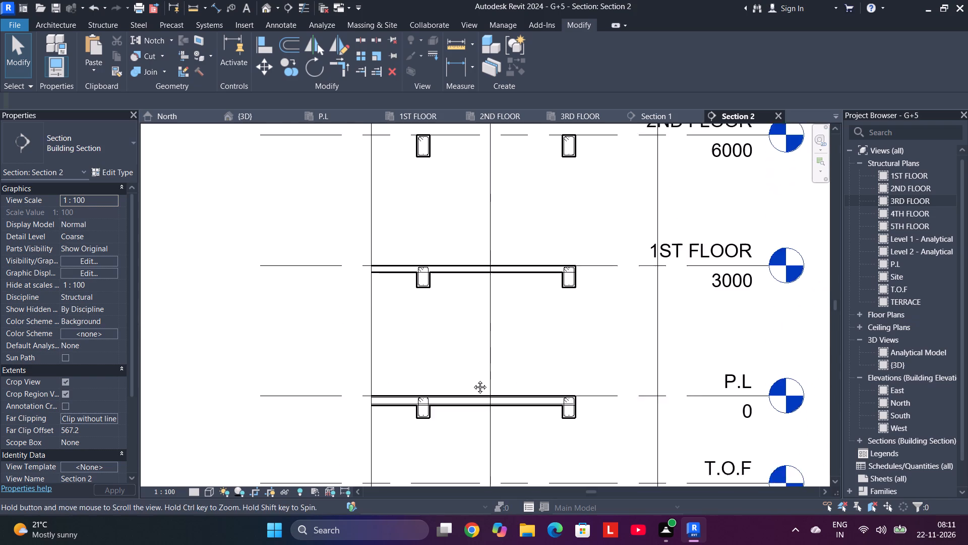
middle_drag(472, 379, 472, 381)
scroll(448, 298, up, 5)
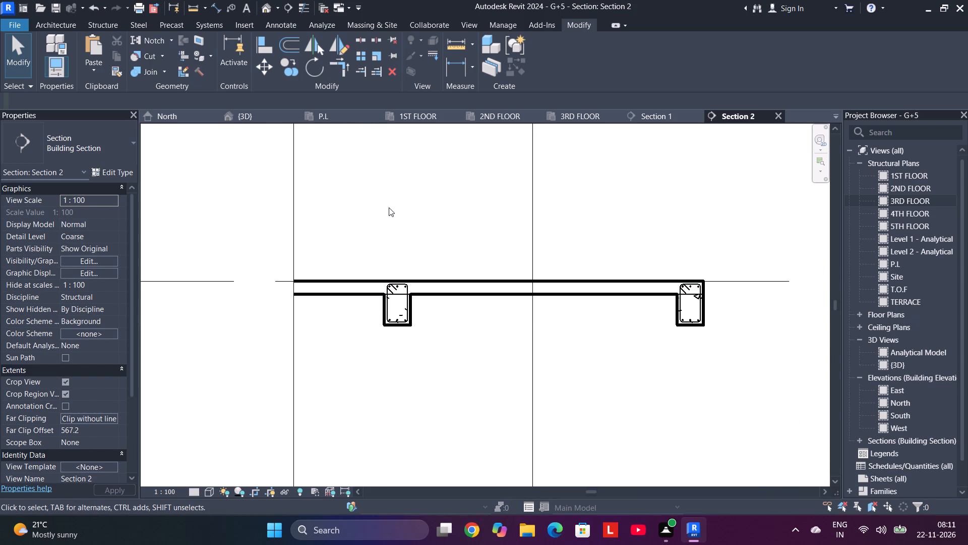
scroll(447, 282, down, 3)
click(462, 70)
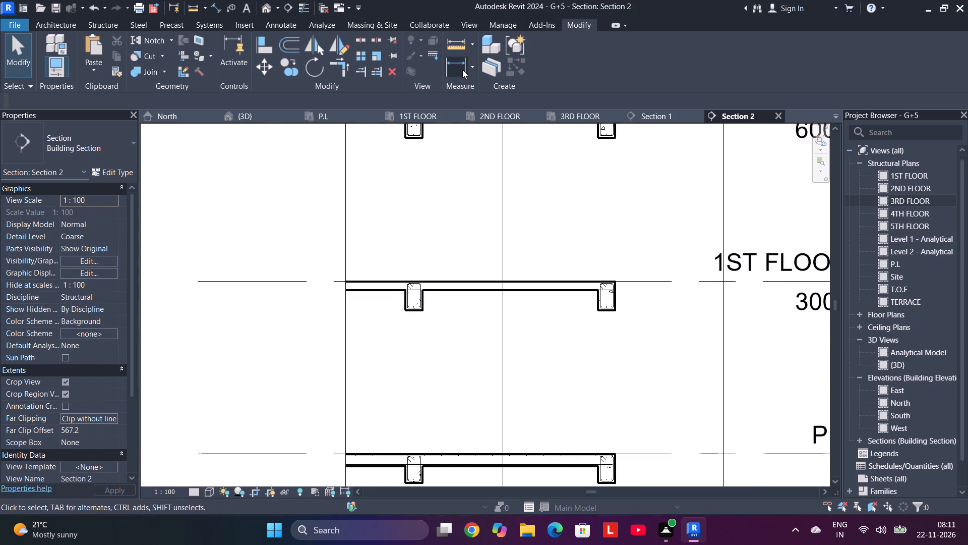
scroll(415, 314, up, 8)
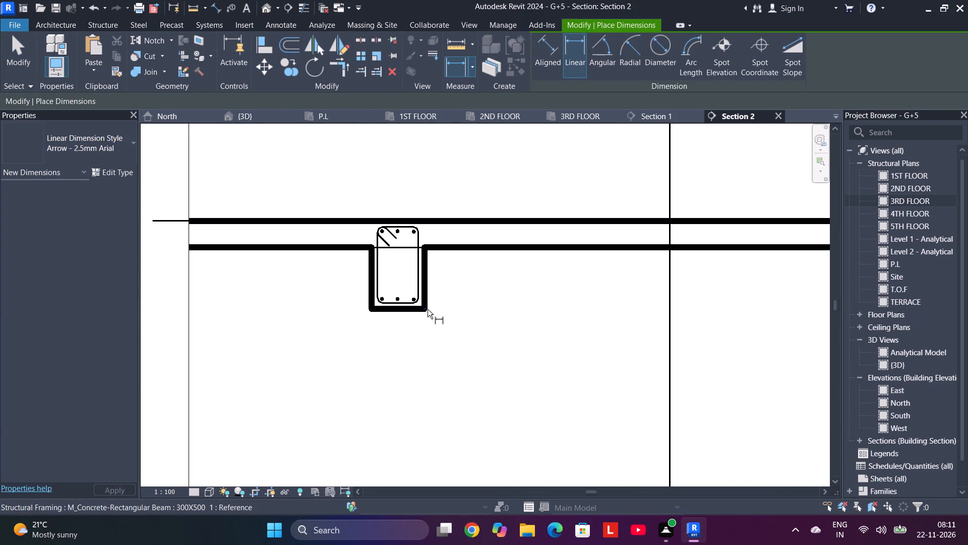
click(424, 309)
scroll(612, 320, up, 1)
scroll(625, 321, down, 6)
middle_drag(623, 320, 420, 310)
scroll(420, 310, up, 1)
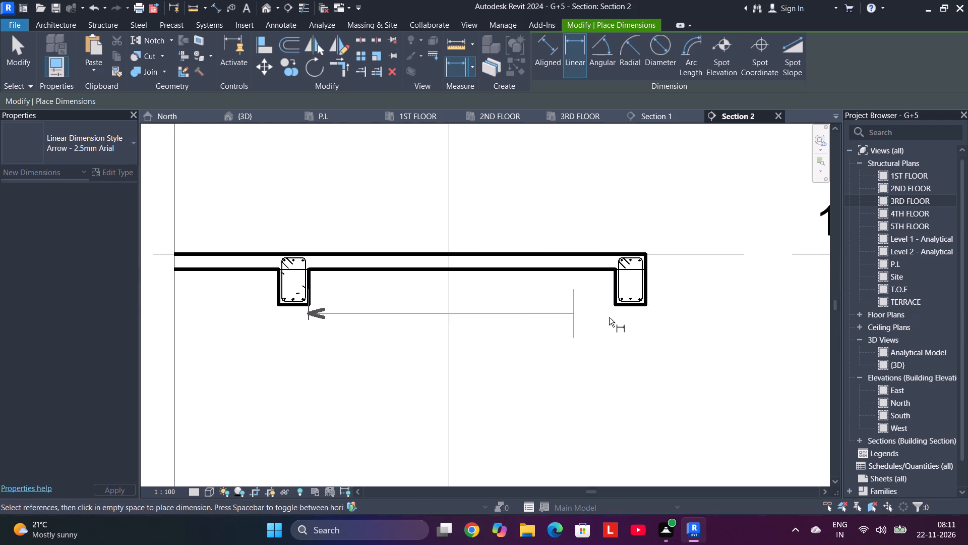
scroll(617, 305, up, 5)
click(613, 305)
scroll(566, 320, down, 6)
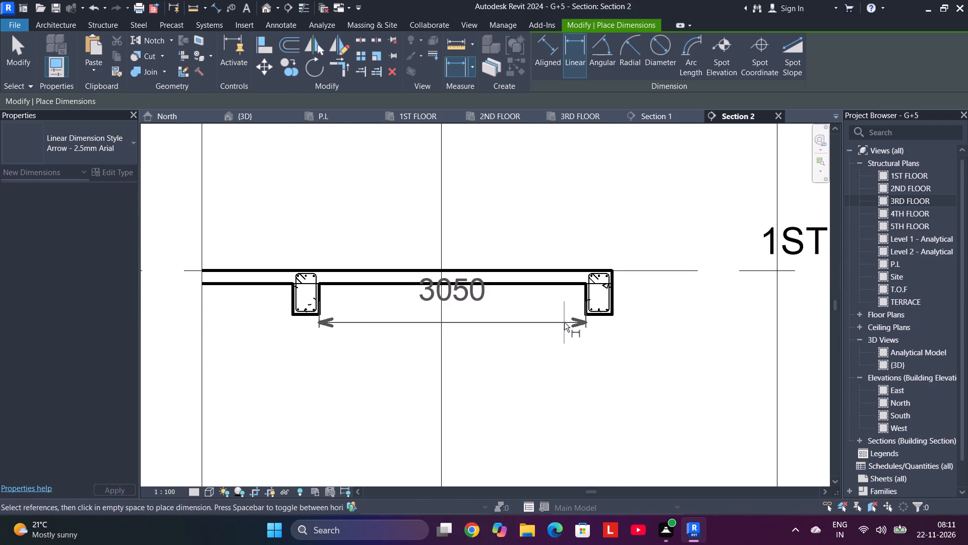
scroll(540, 361, down, 2)
click(530, 365)
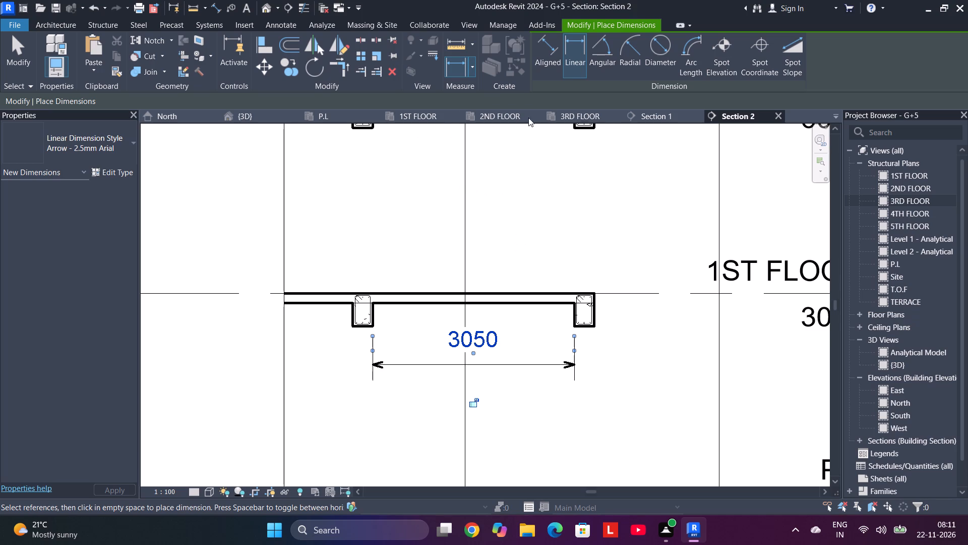
Examine the 1ST FLOOR slab, its beams and the clear-span dimension in Section 1 and in Section 2.
click(646, 114)
scroll(399, 349, up, 5)
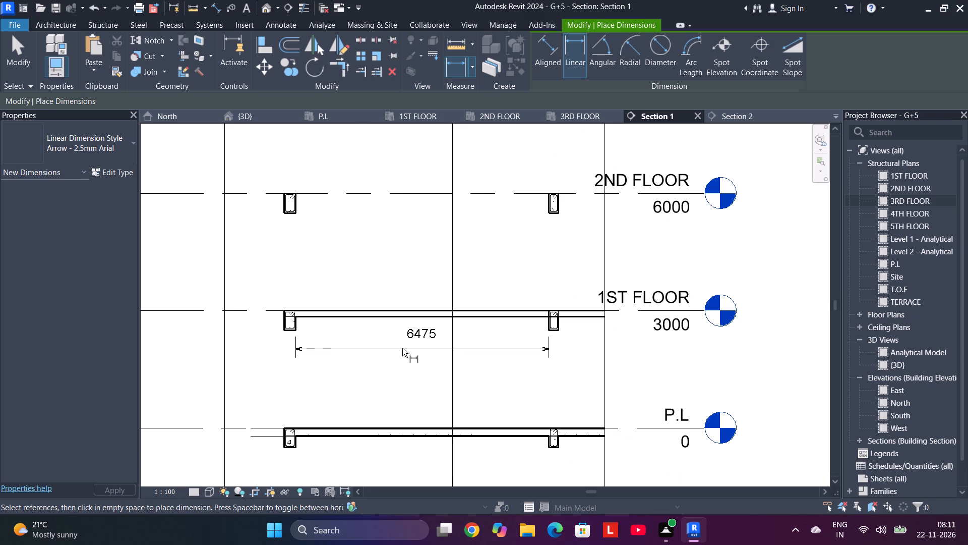
scroll(455, 361, down, 3)
scroll(452, 364, up, 3)
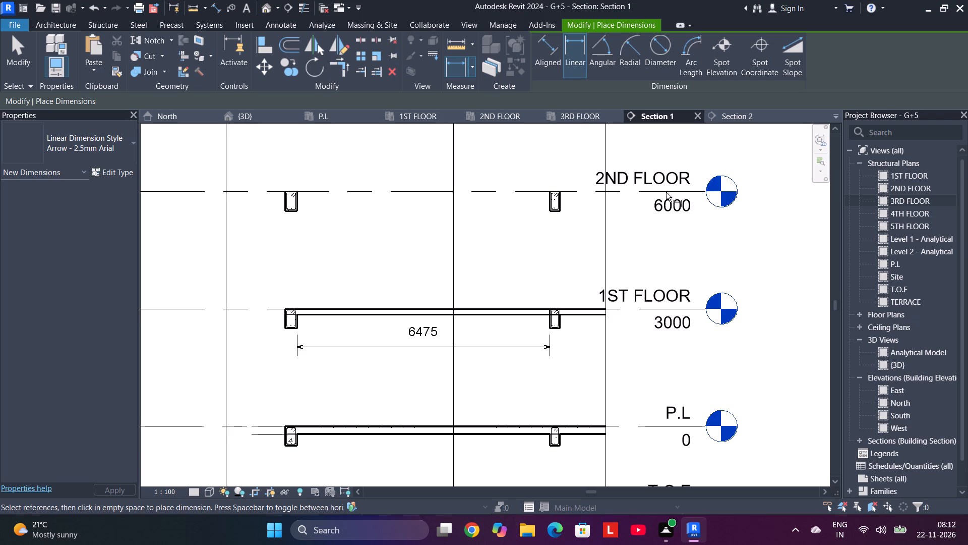
scroll(401, 315, up, 3)
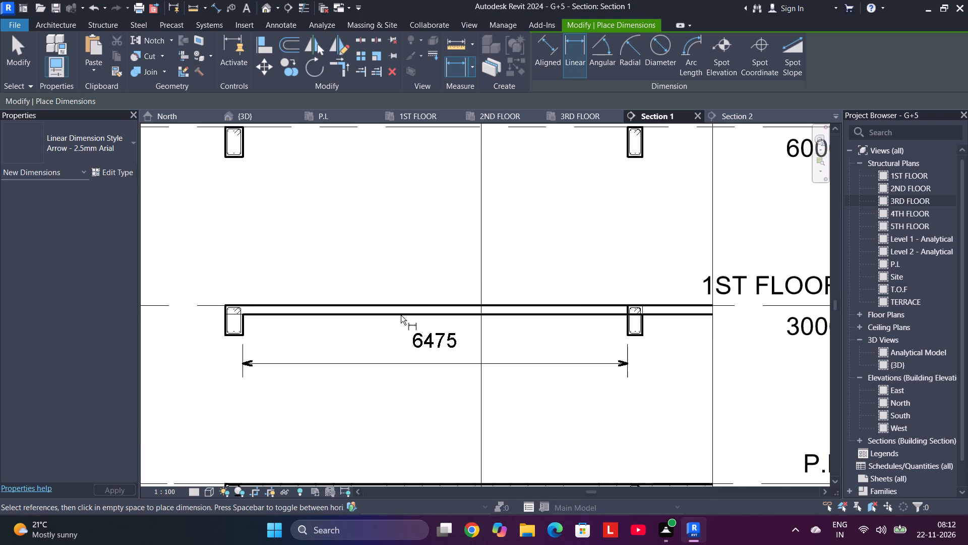
scroll(389, 255, down, 2)
scroll(364, 268, up, 1)
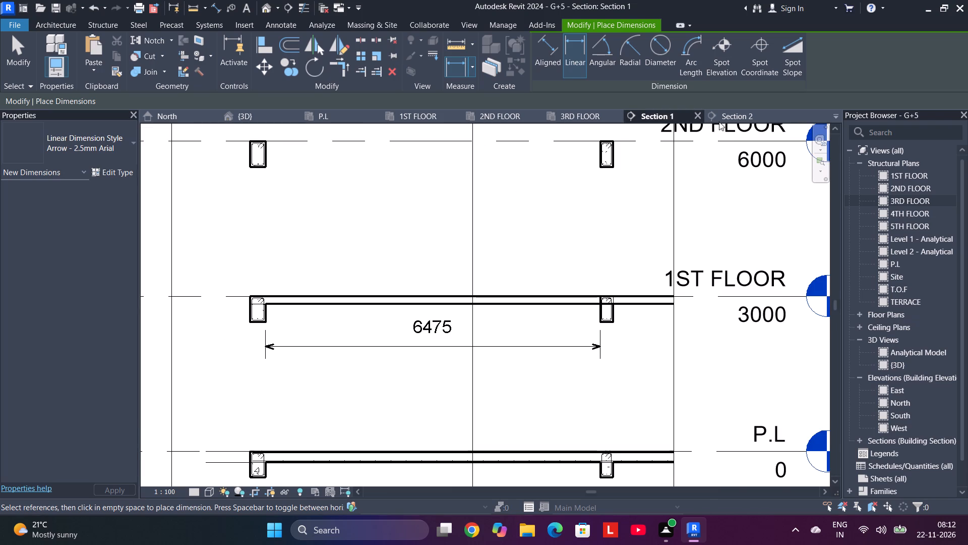
click(731, 117)
scroll(398, 308, up, 7)
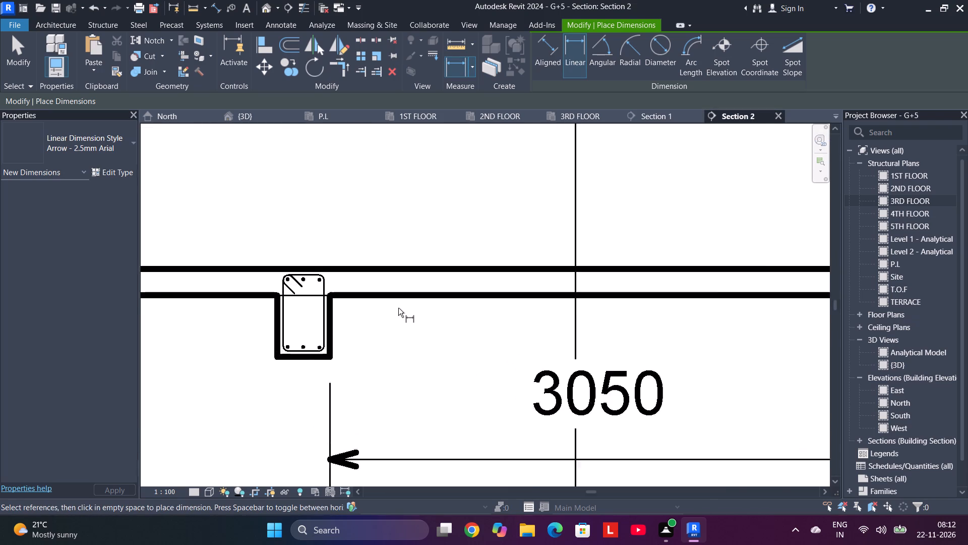
scroll(398, 308, up, 1)
scroll(398, 308, down, 2)
key(Escape)
scroll(355, 277, up, 2)
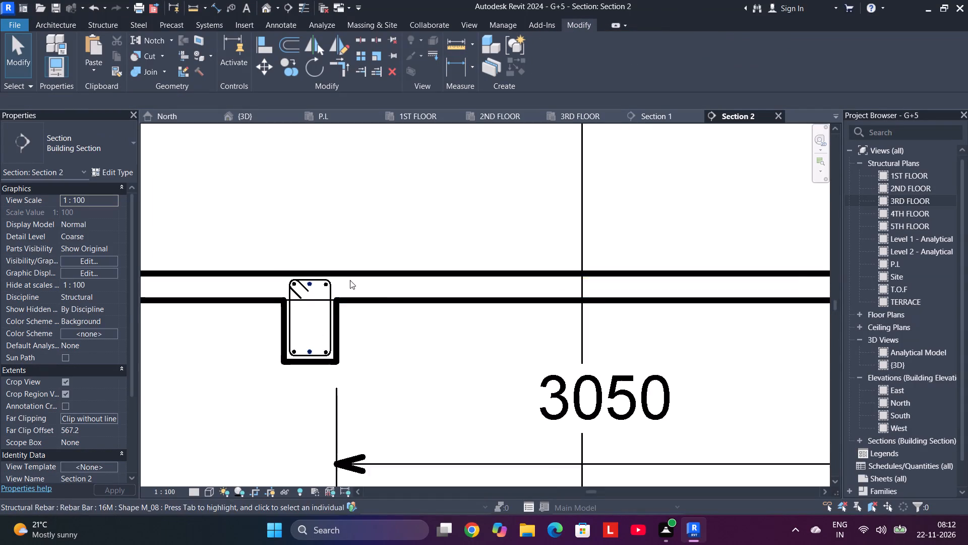
middle_drag(546, 209, 381, 200)
scroll(379, 205, down, 2)
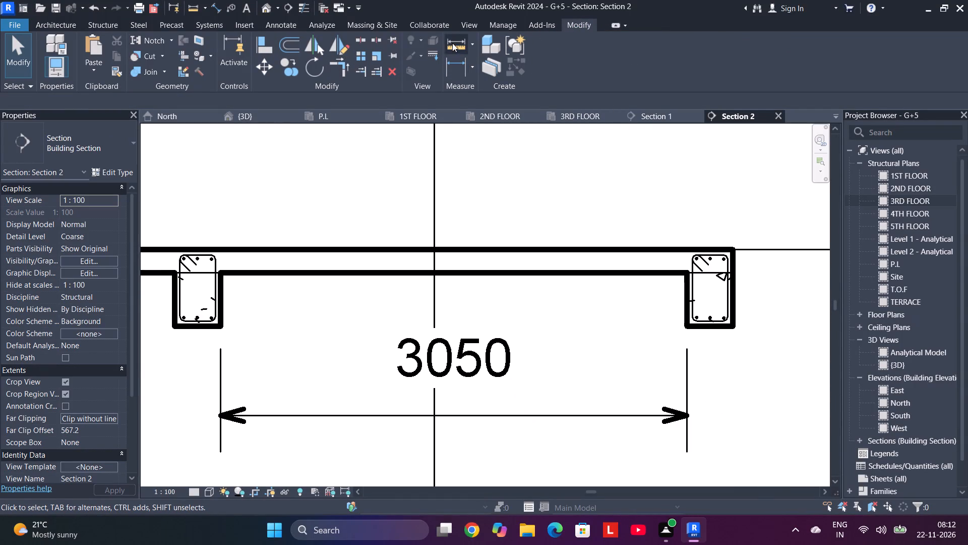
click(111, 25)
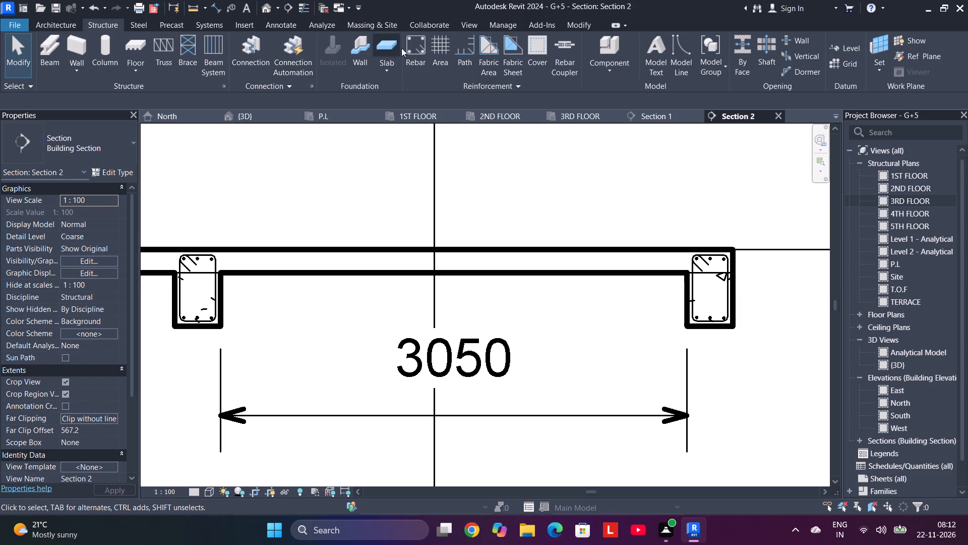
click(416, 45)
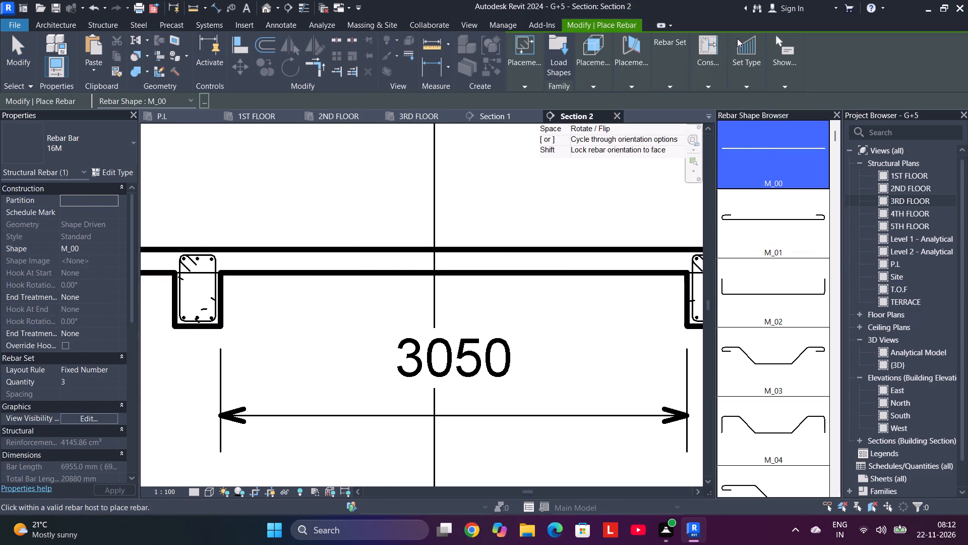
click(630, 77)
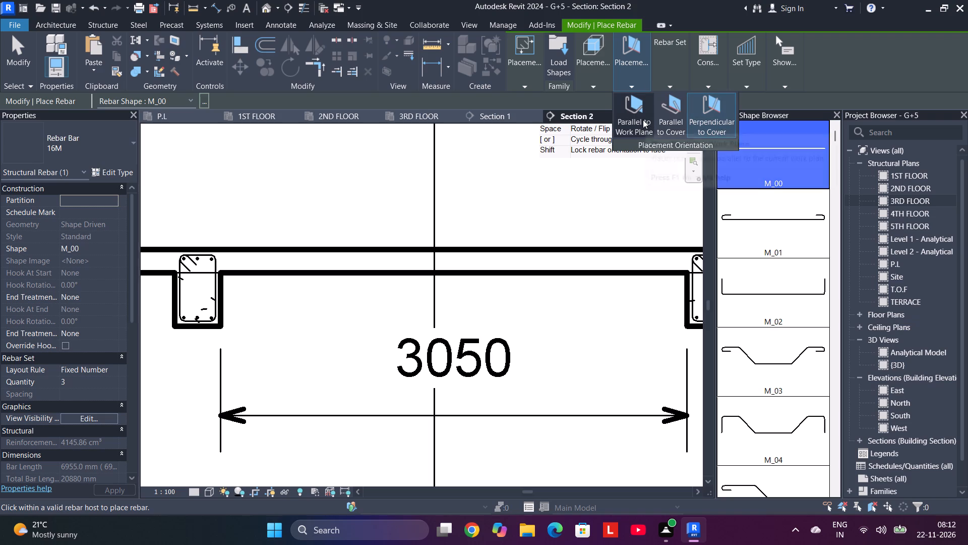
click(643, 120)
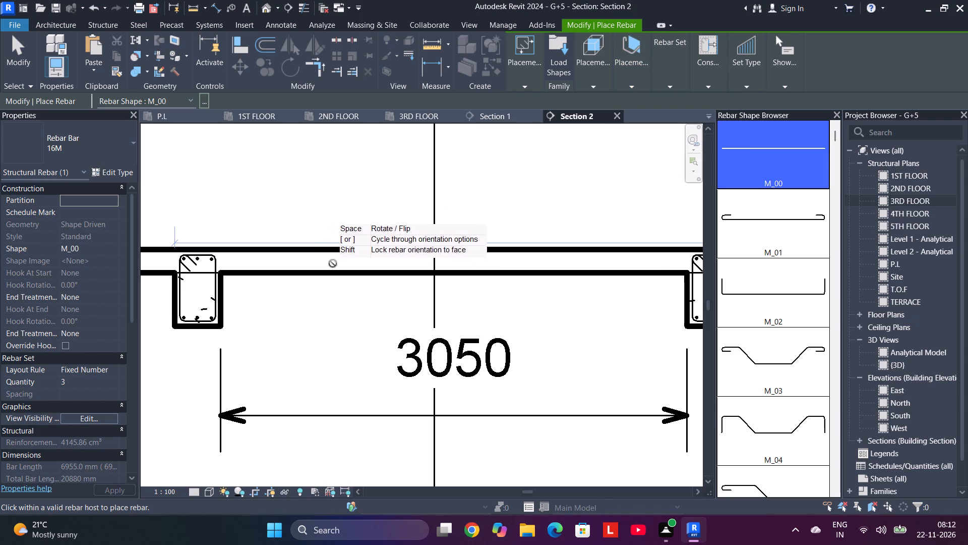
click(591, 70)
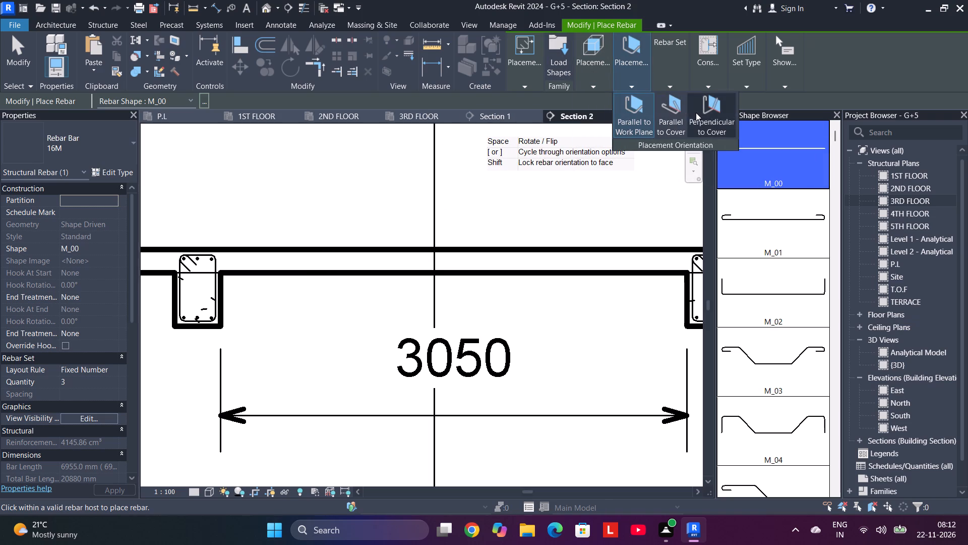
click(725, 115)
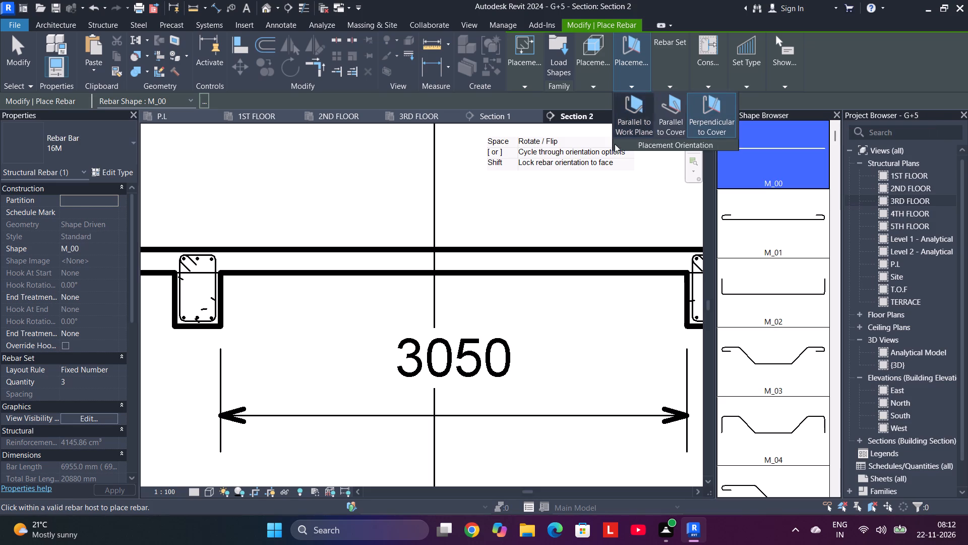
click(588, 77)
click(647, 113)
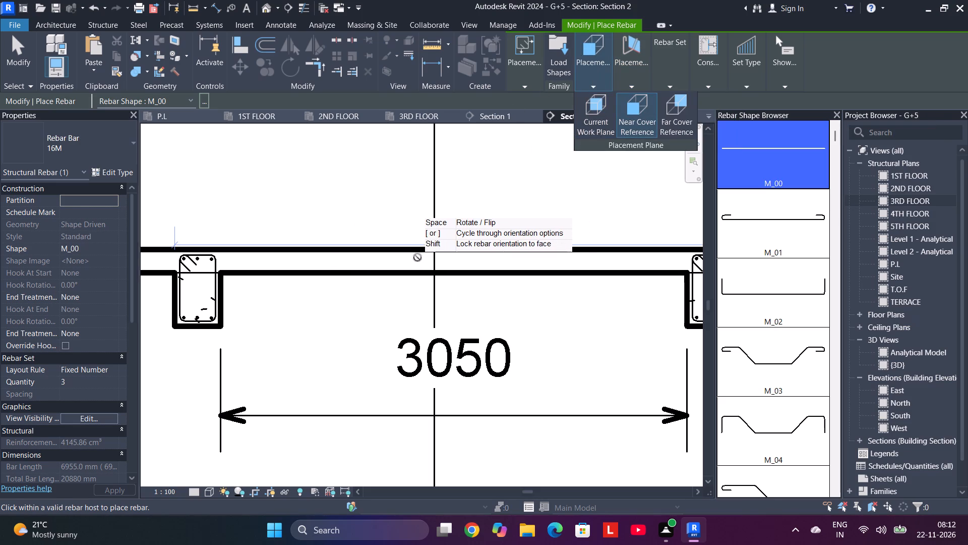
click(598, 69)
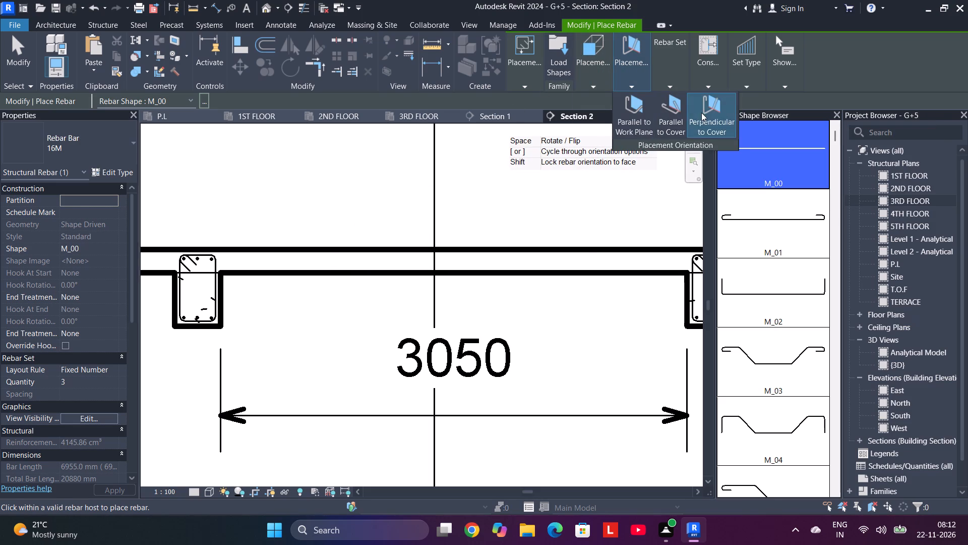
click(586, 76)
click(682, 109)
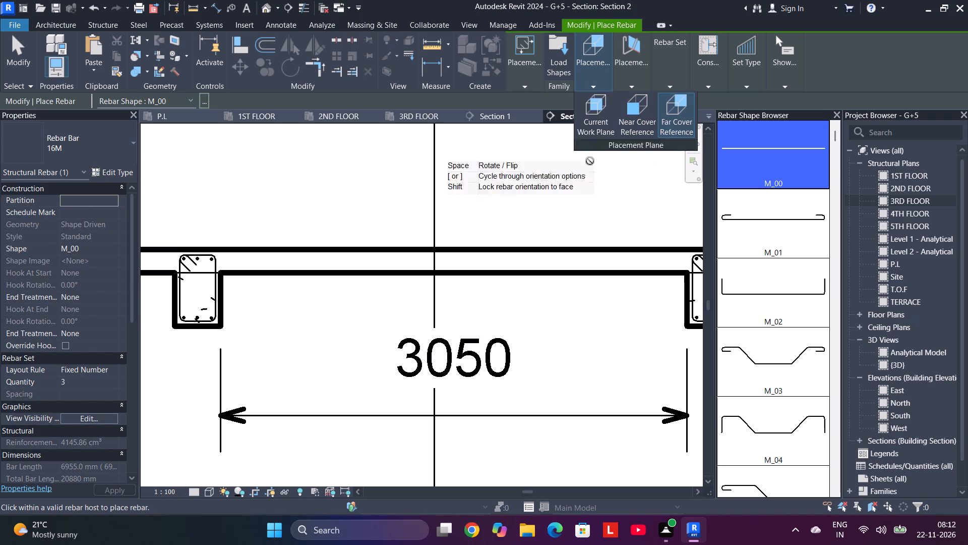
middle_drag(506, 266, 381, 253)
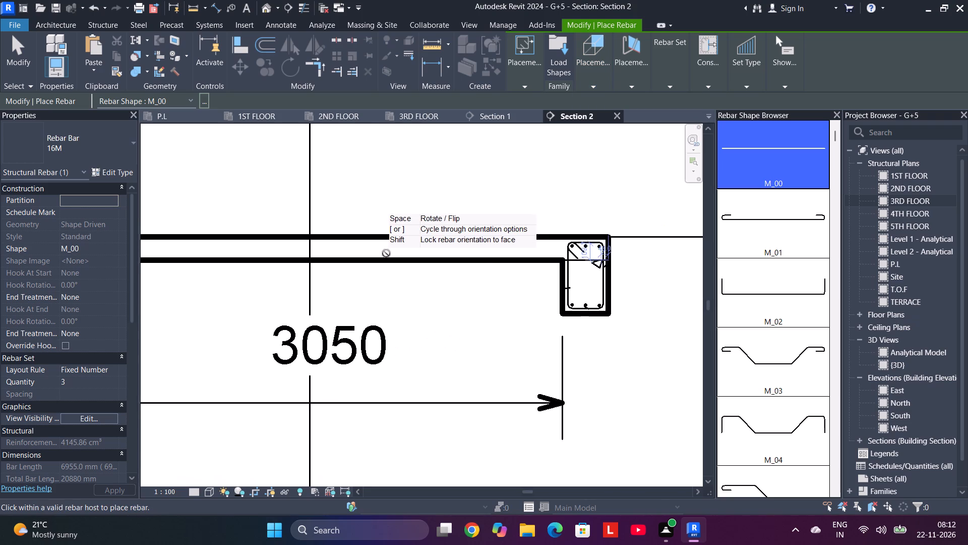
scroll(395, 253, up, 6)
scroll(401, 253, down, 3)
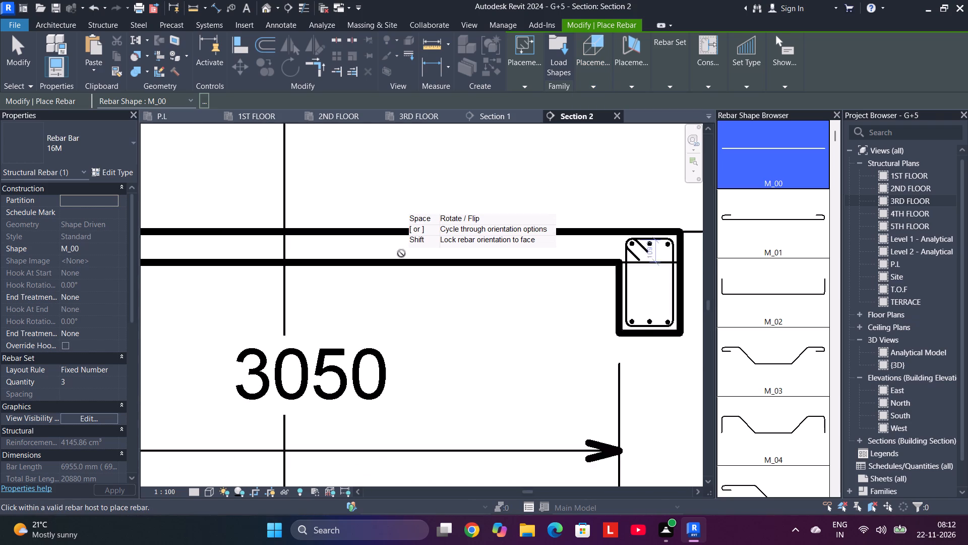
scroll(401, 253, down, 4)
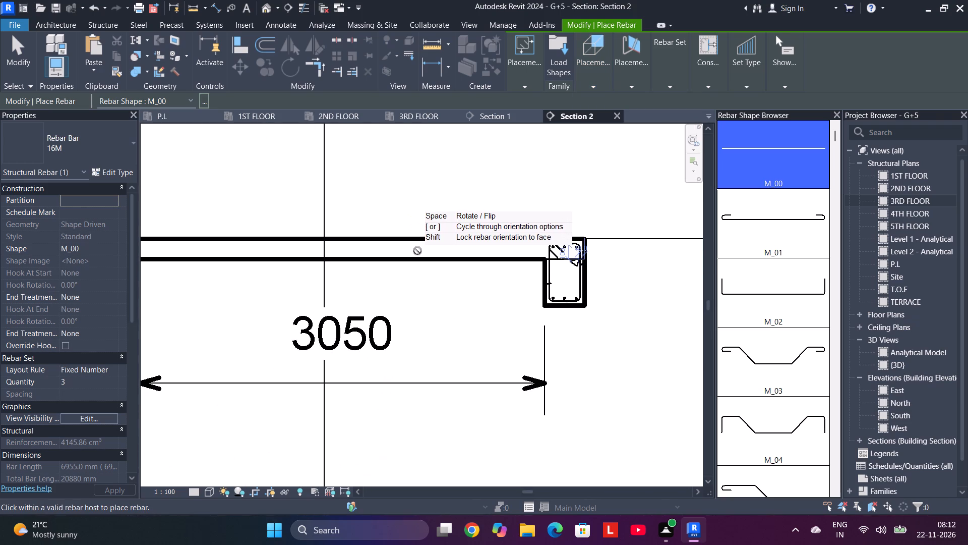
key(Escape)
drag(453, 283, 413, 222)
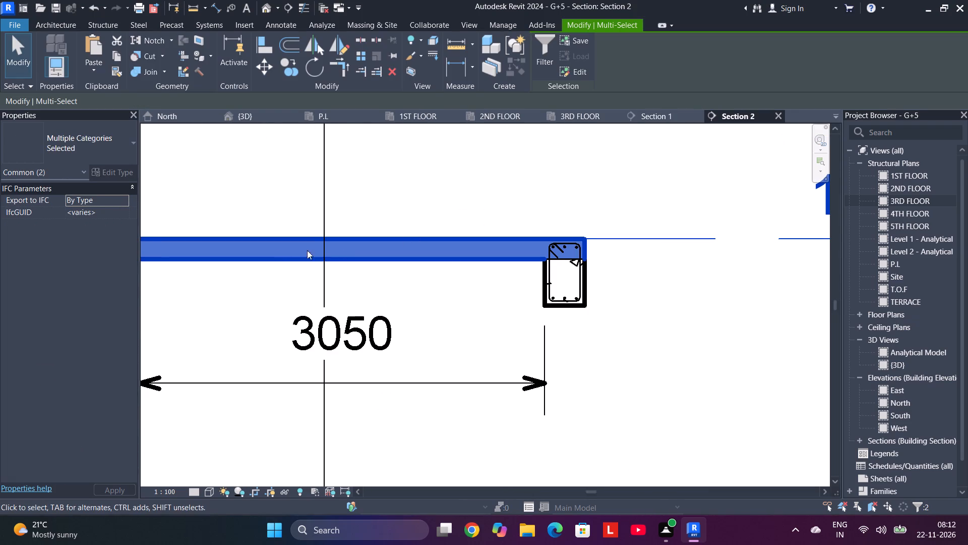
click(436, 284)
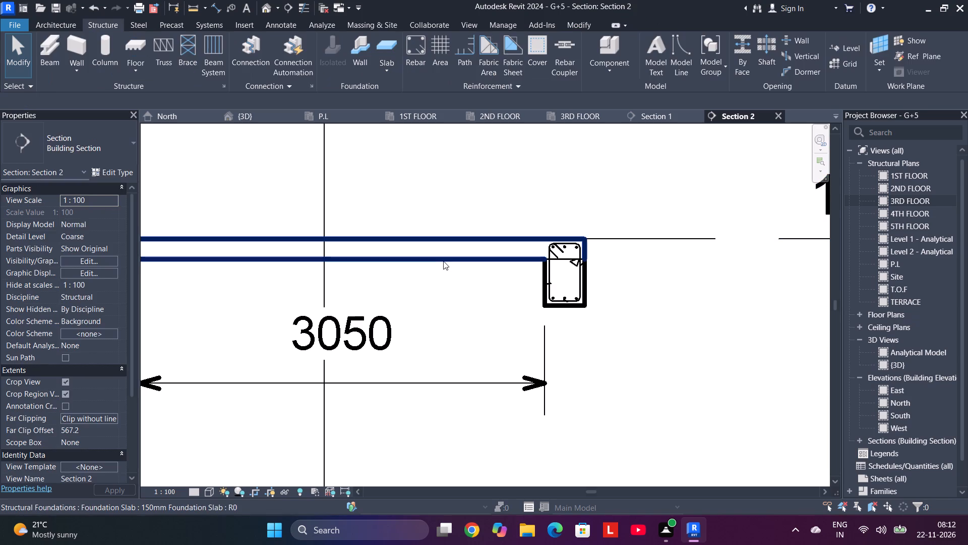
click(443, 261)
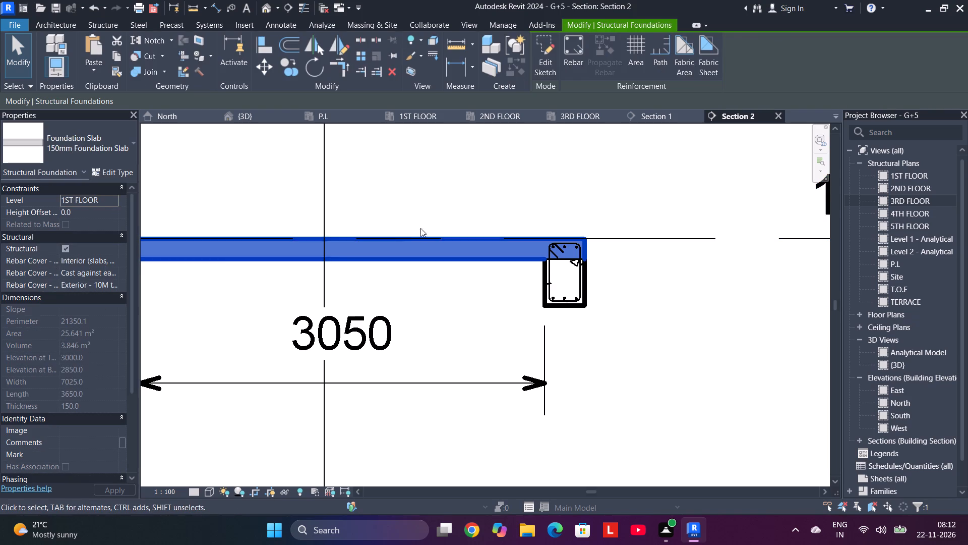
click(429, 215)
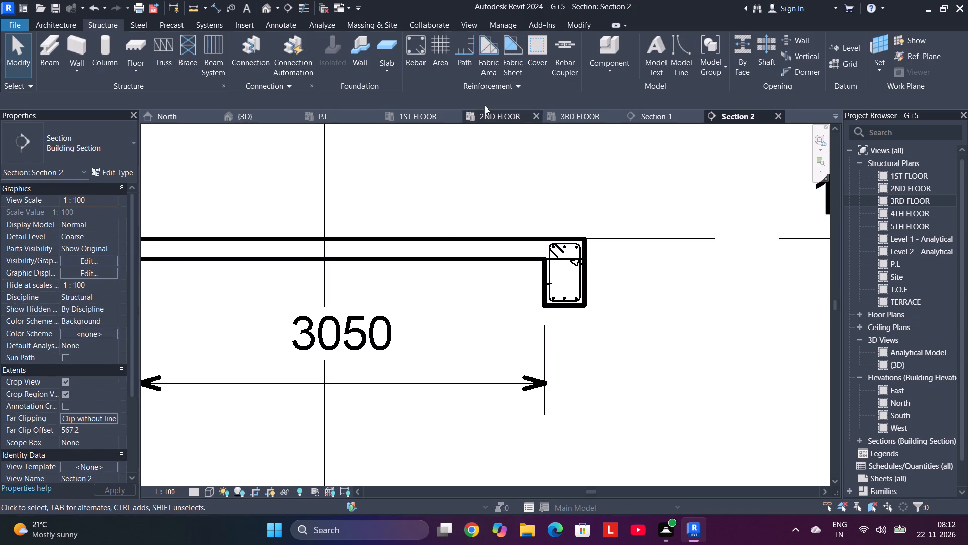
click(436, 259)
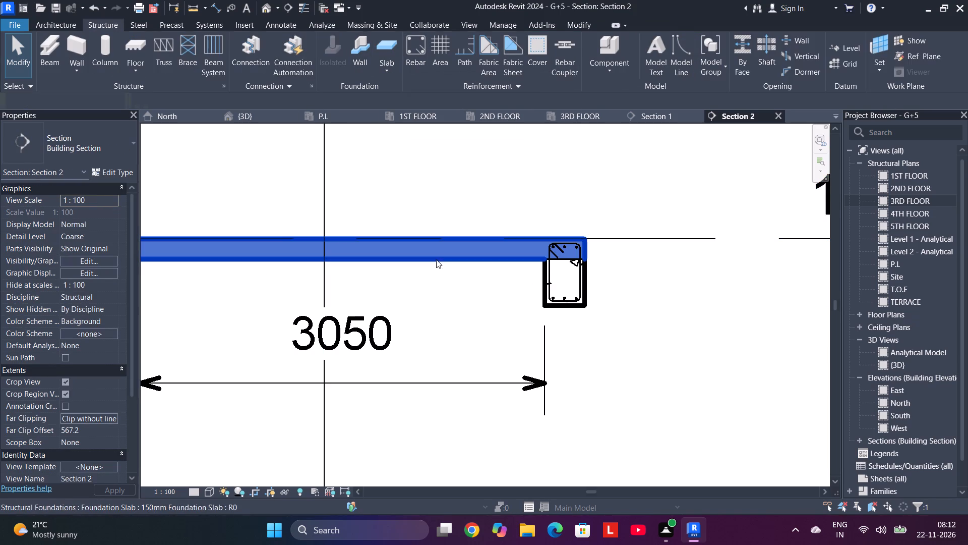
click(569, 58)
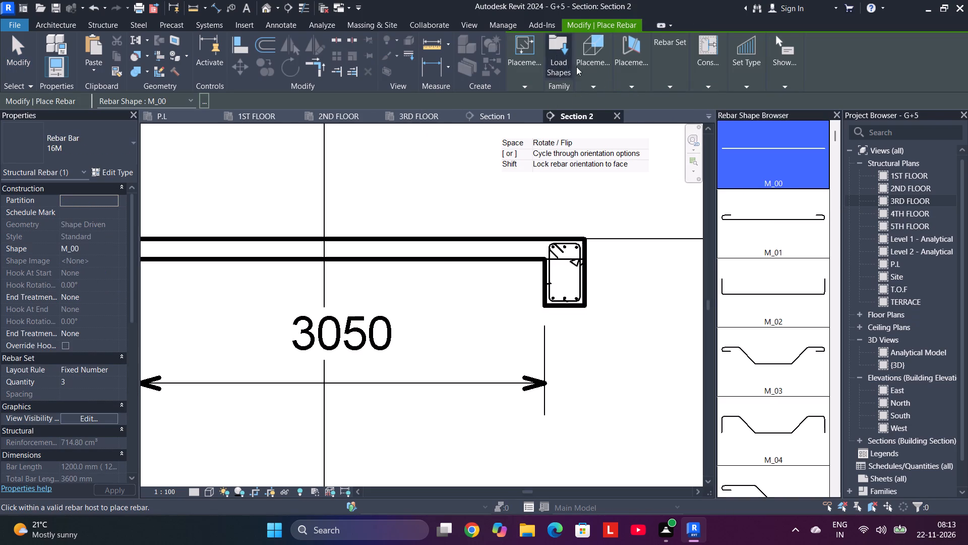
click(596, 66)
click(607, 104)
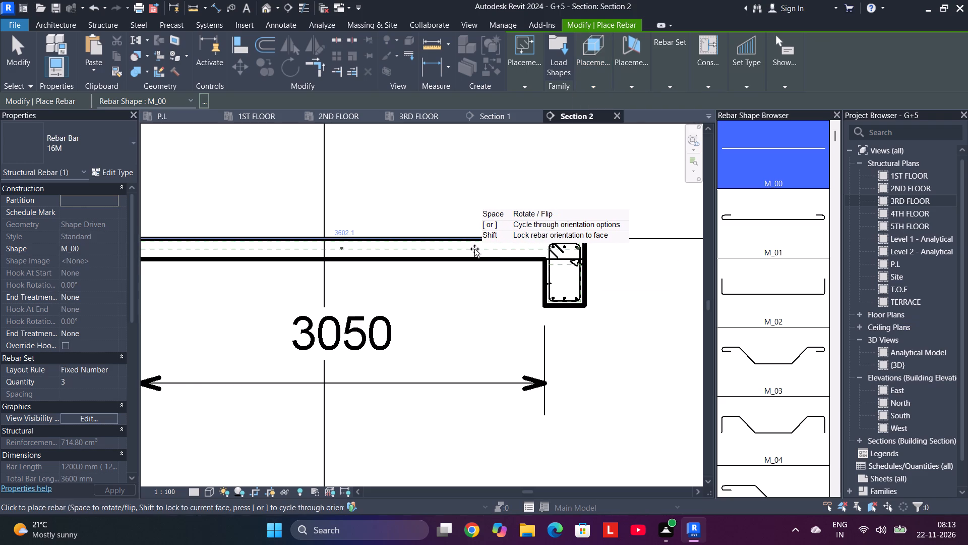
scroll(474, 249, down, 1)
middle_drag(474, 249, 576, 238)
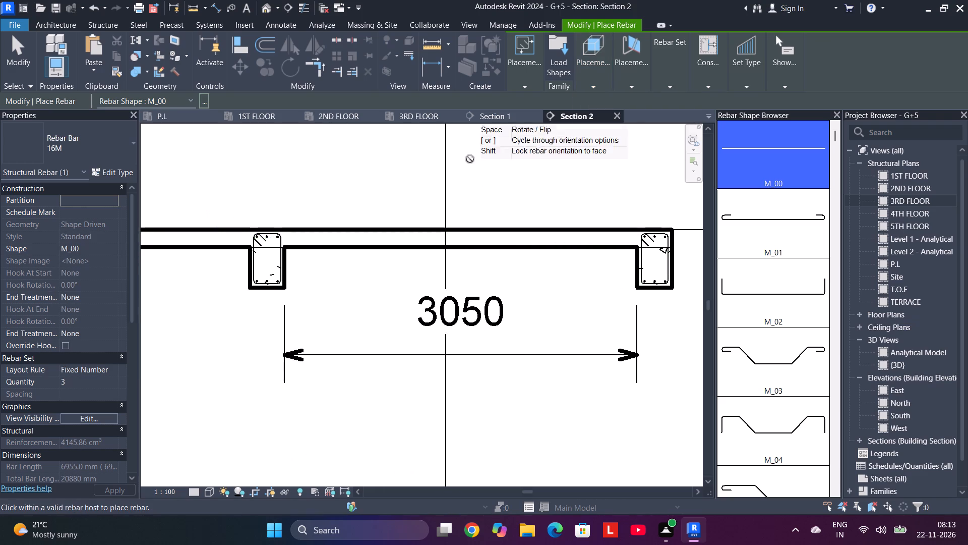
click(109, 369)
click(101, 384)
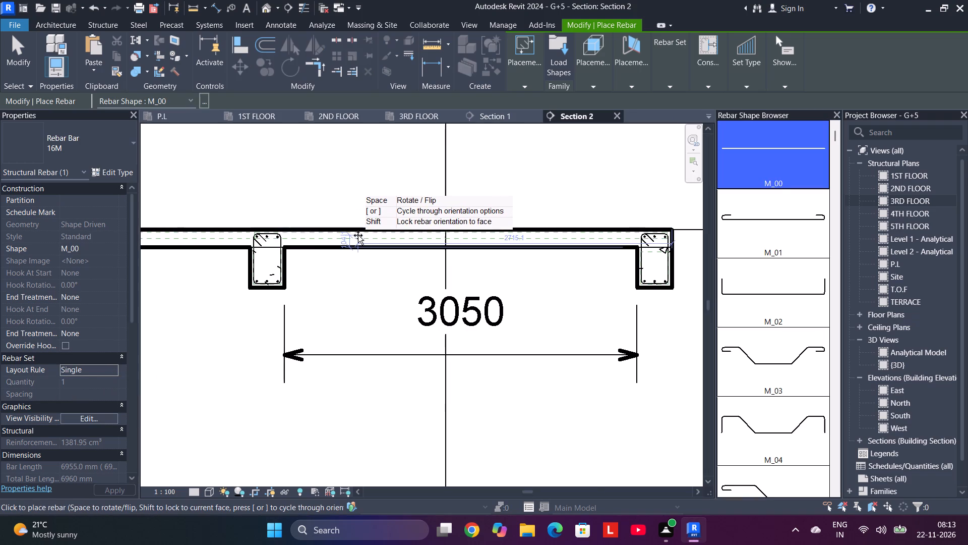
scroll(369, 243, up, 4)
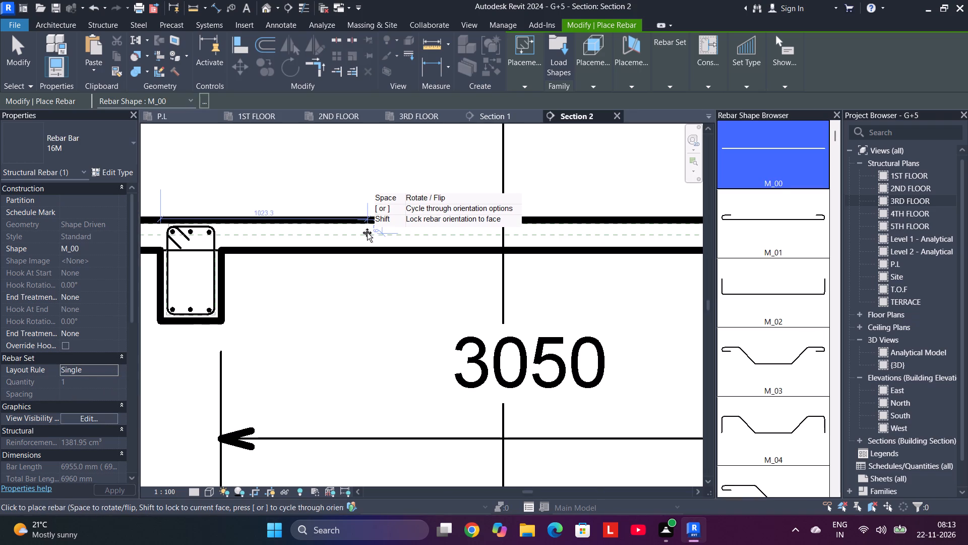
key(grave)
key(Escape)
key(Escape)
From the 1ST FLOOR structural plan, add a rebar cover setting named SLAB with a 25 mm cover.
scroll(451, 241, down, 5)
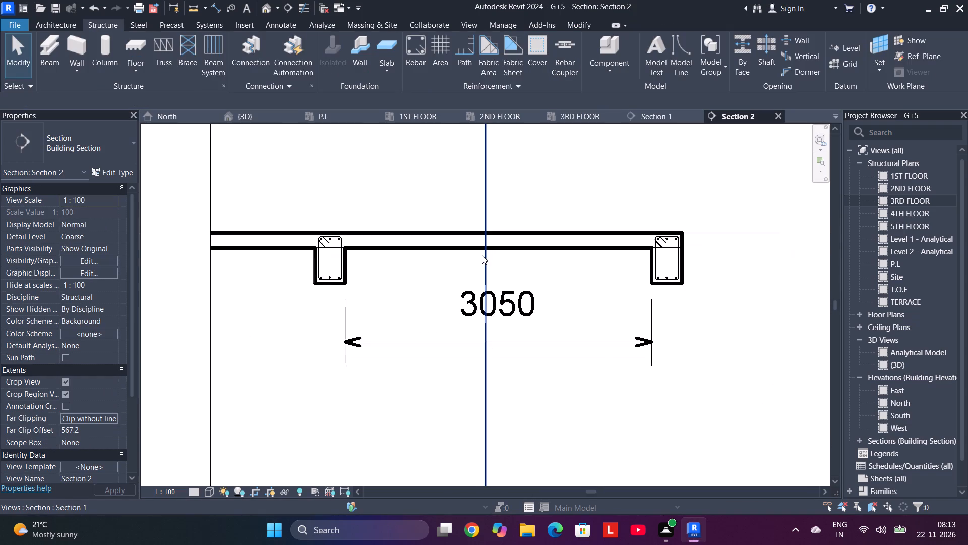
scroll(491, 269, down, 4)
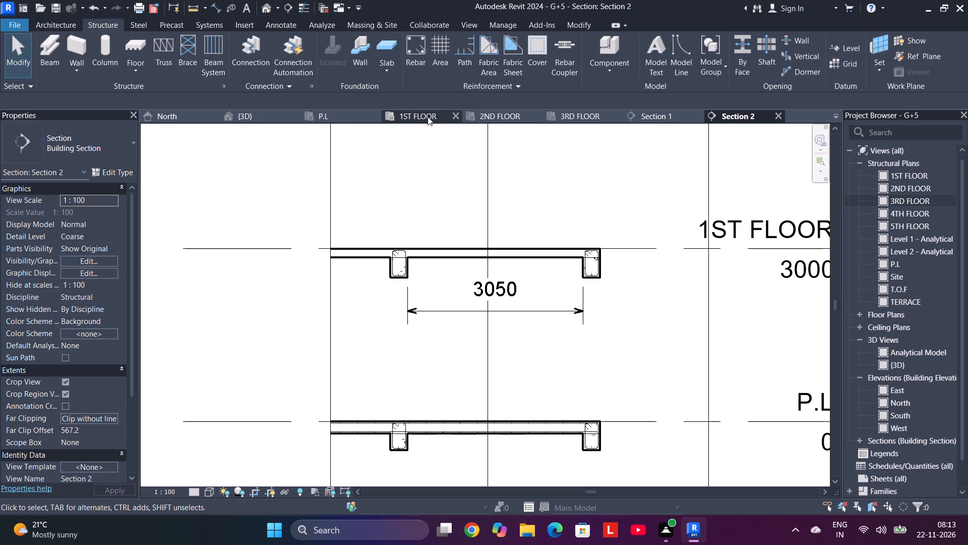
click(422, 116)
scroll(477, 293, down, 5)
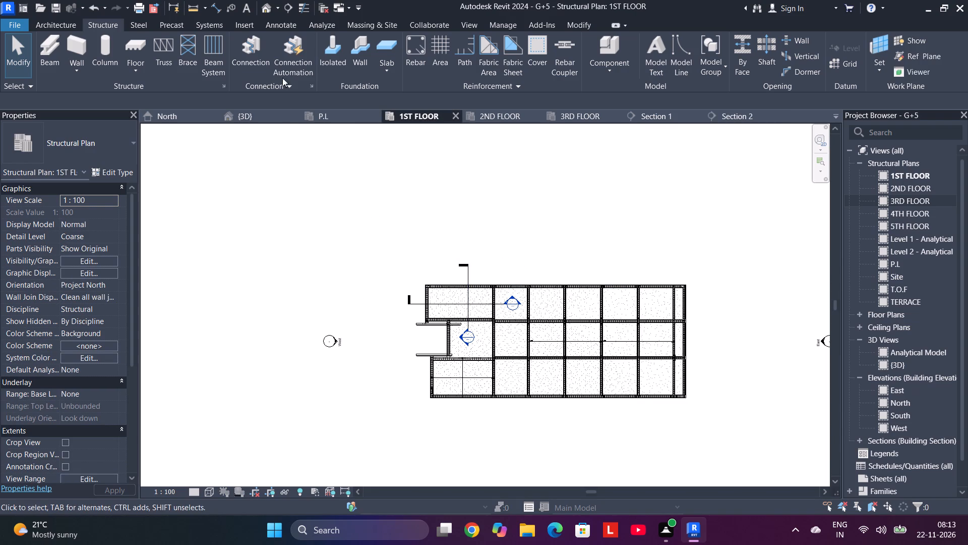
click(535, 53)
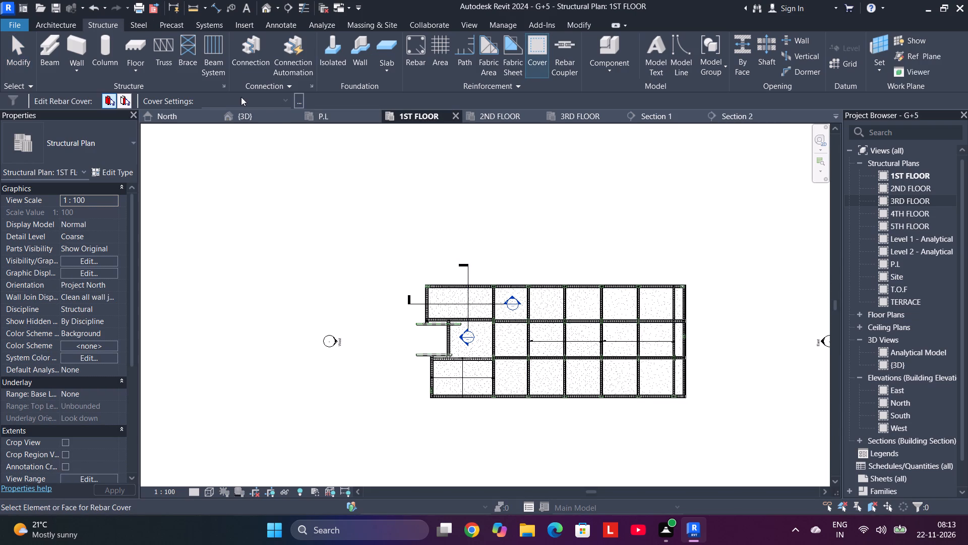
click(302, 98)
click(613, 236)
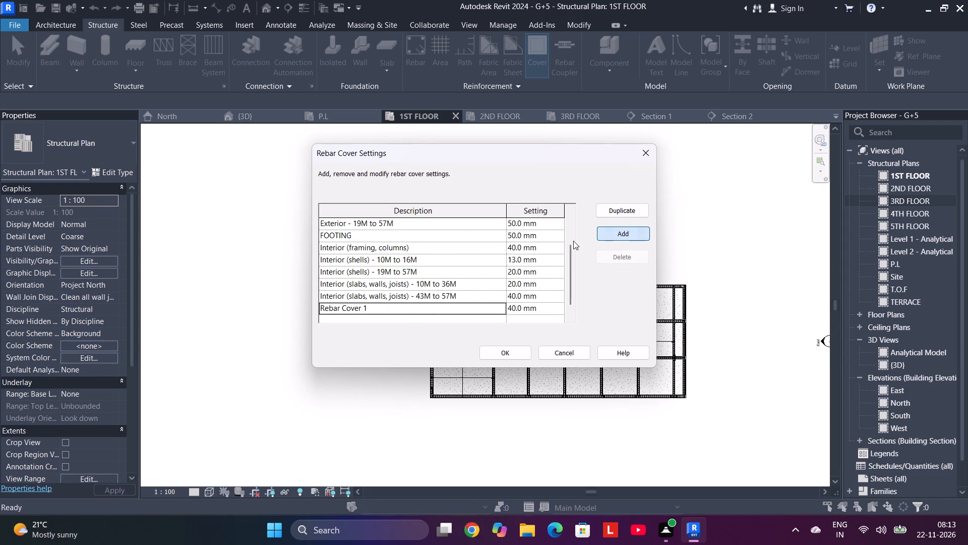
click(387, 306)
click(387, 307)
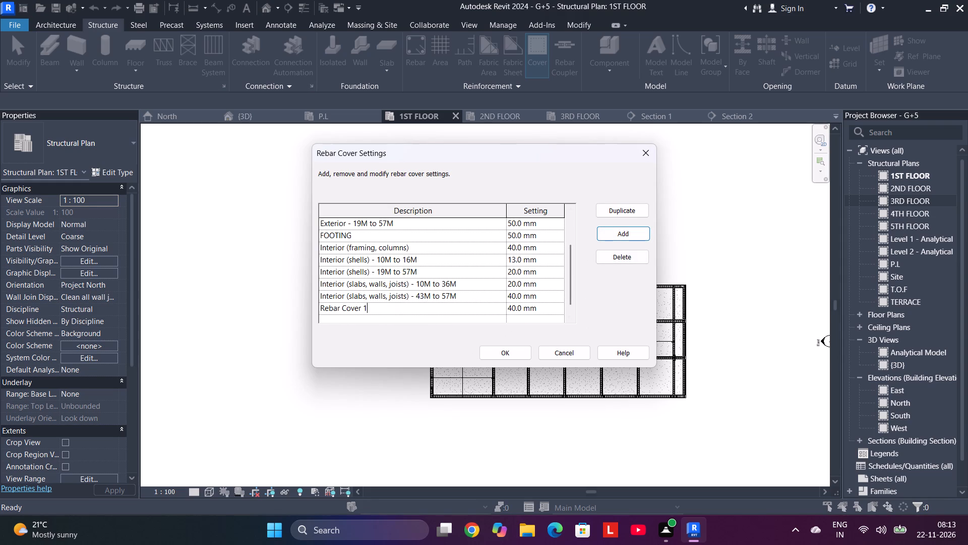
drag(387, 308, 301, 306)
text(SLAB)
click(539, 310)
drag(539, 310, 453, 311)
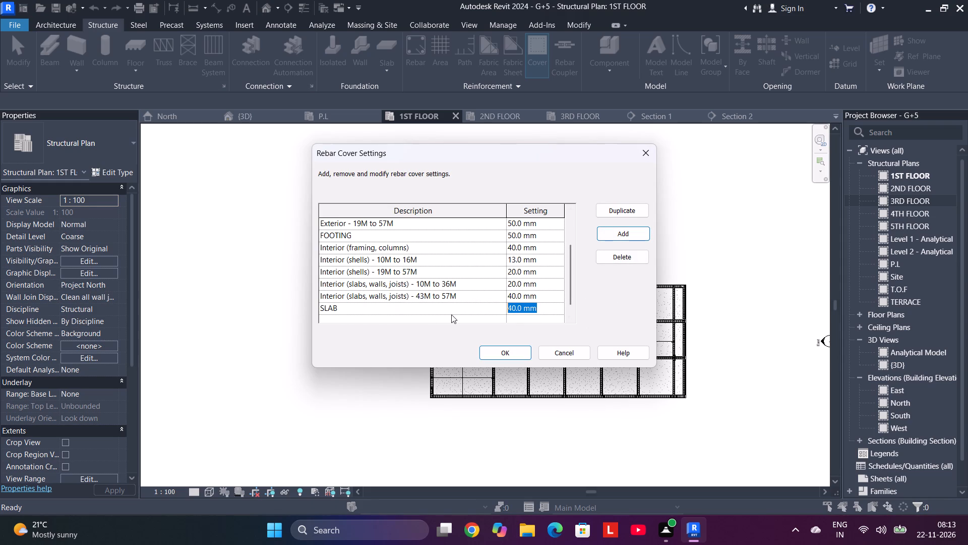
text(25)
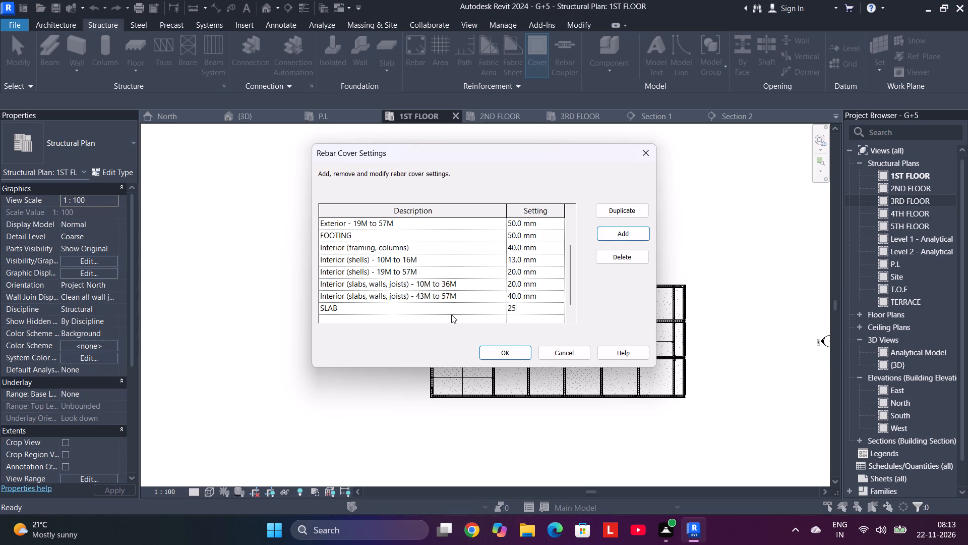
key(Return)
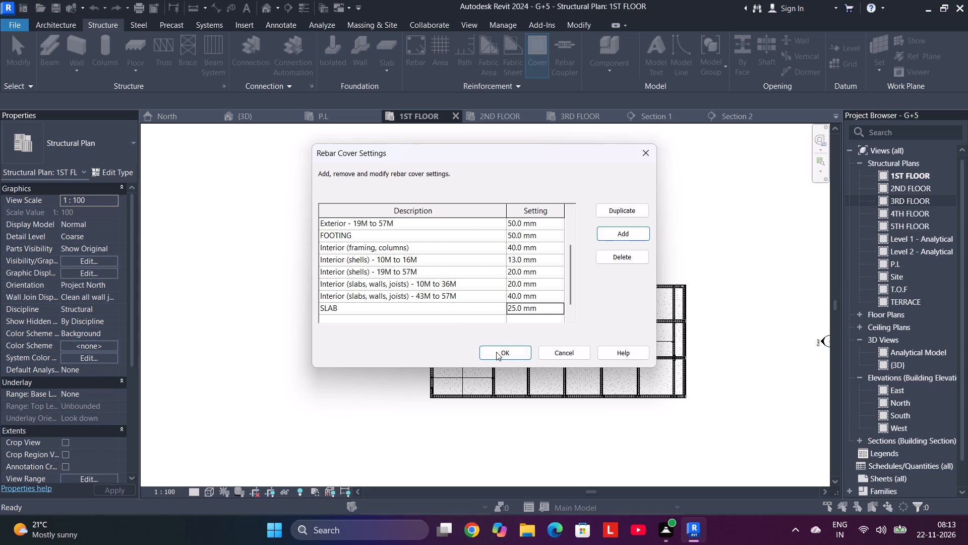
click(496, 352)
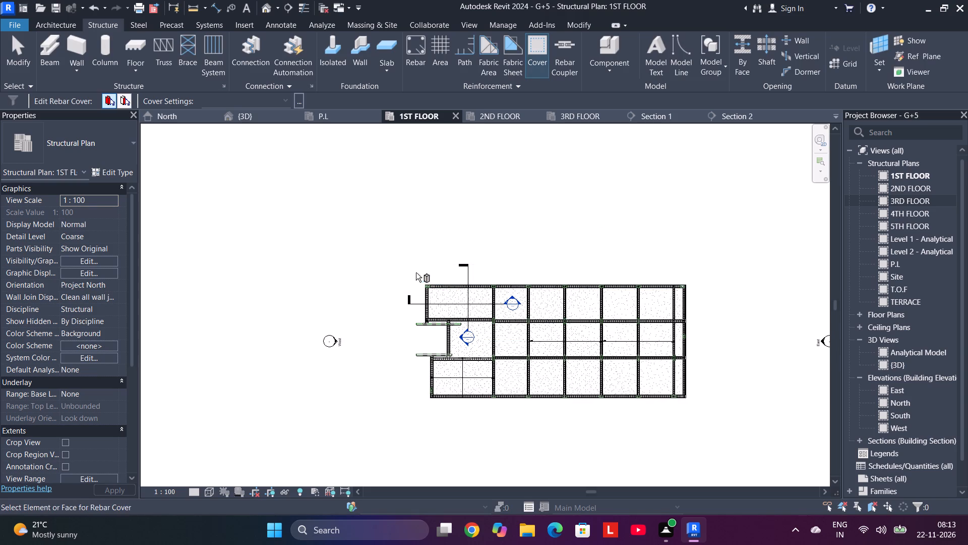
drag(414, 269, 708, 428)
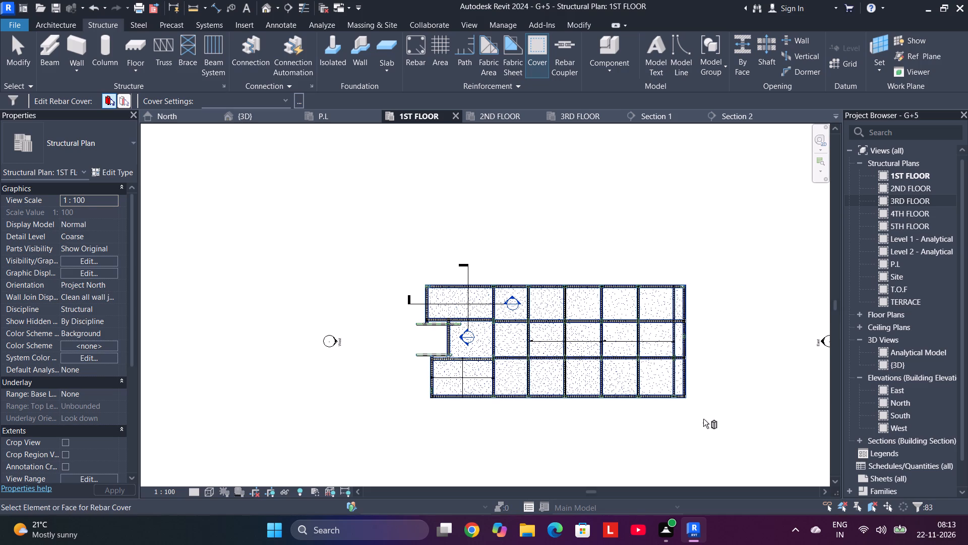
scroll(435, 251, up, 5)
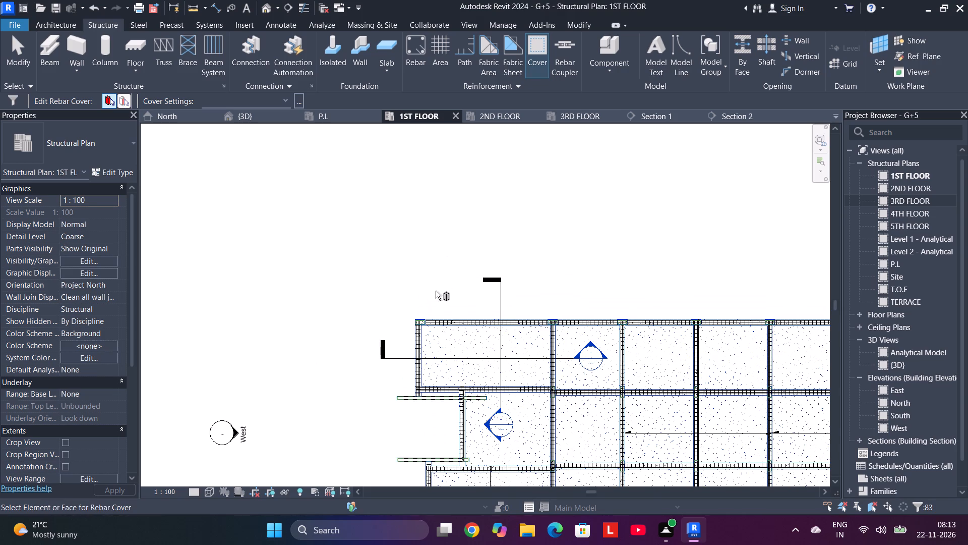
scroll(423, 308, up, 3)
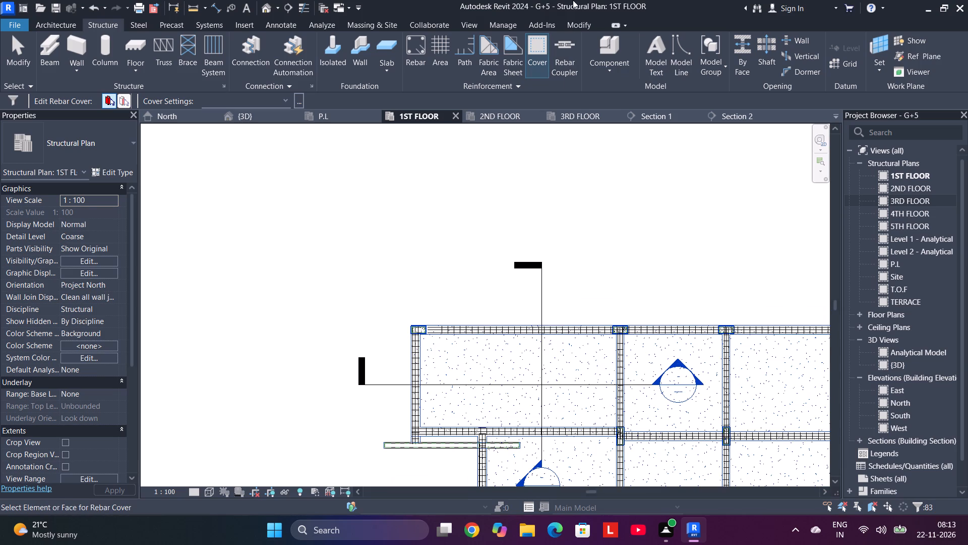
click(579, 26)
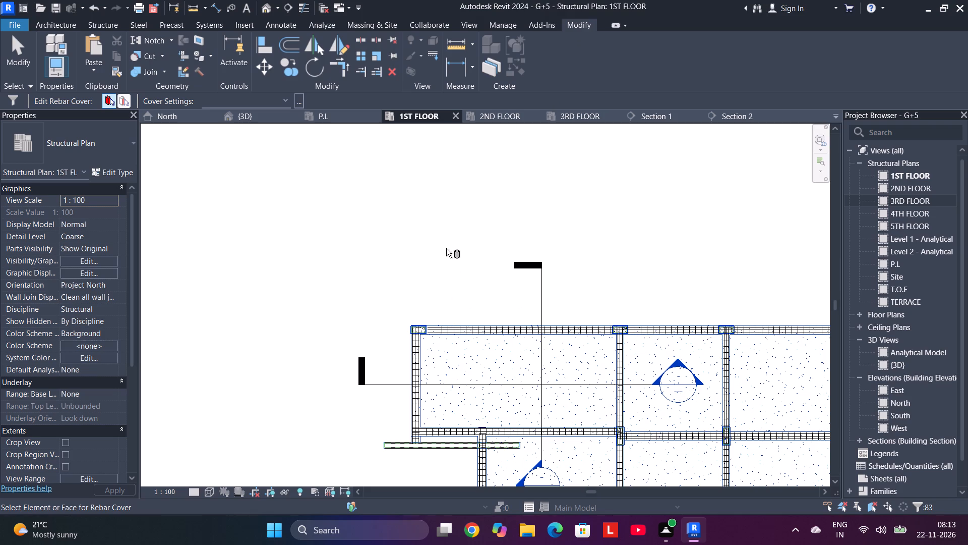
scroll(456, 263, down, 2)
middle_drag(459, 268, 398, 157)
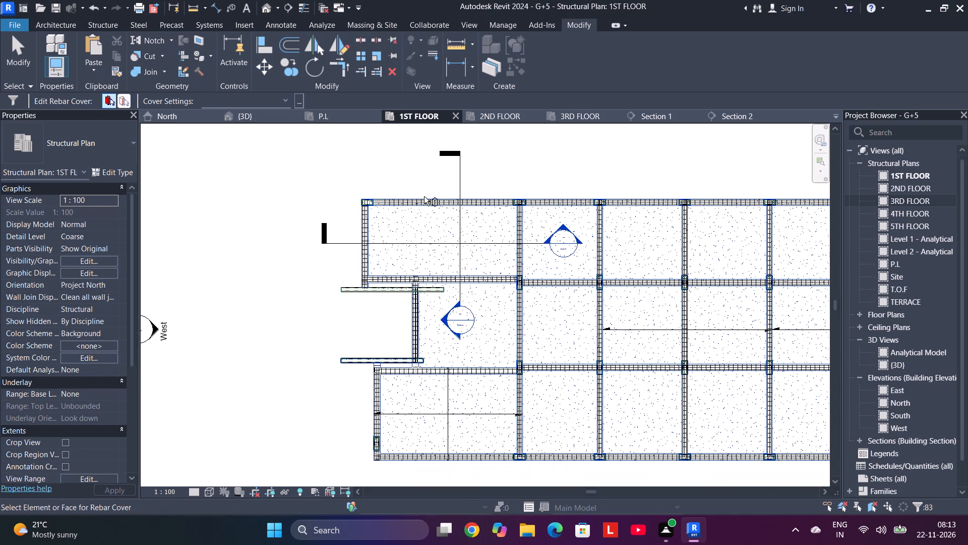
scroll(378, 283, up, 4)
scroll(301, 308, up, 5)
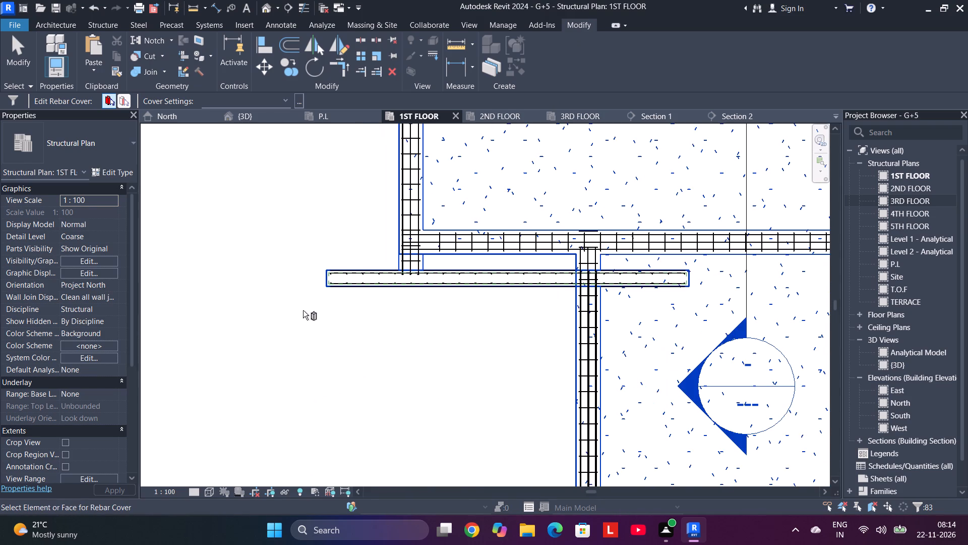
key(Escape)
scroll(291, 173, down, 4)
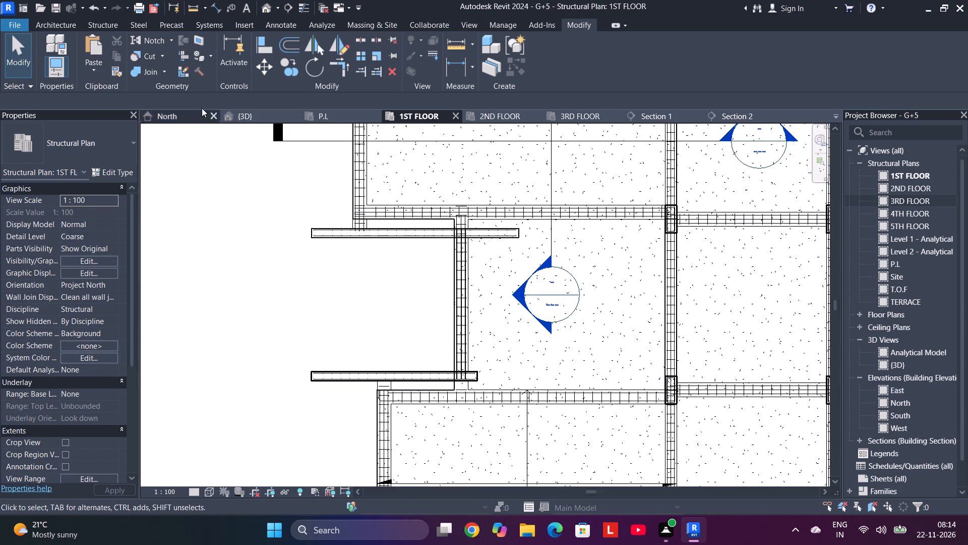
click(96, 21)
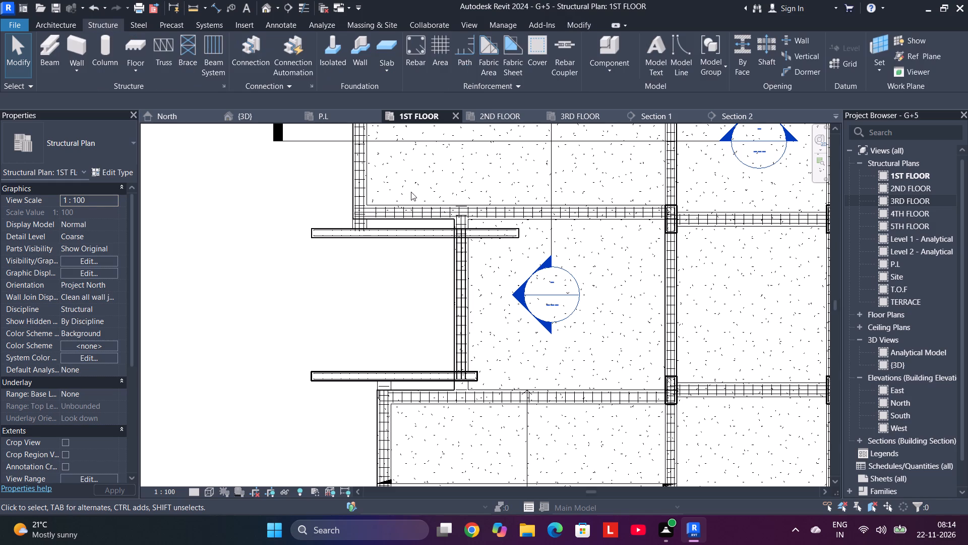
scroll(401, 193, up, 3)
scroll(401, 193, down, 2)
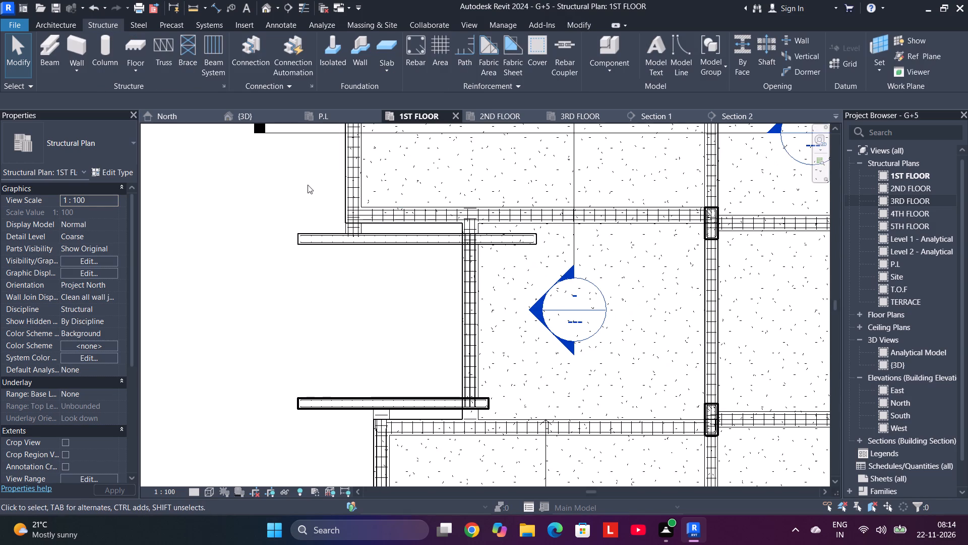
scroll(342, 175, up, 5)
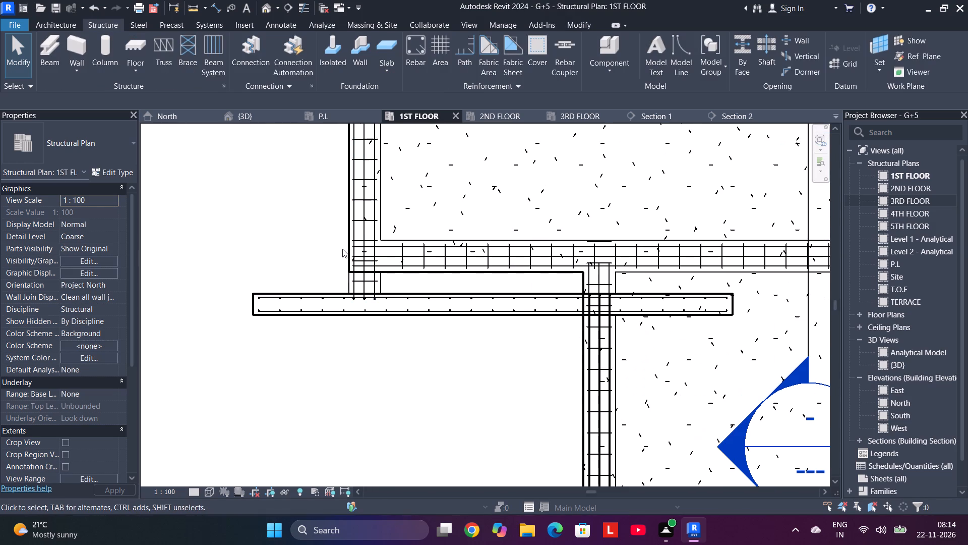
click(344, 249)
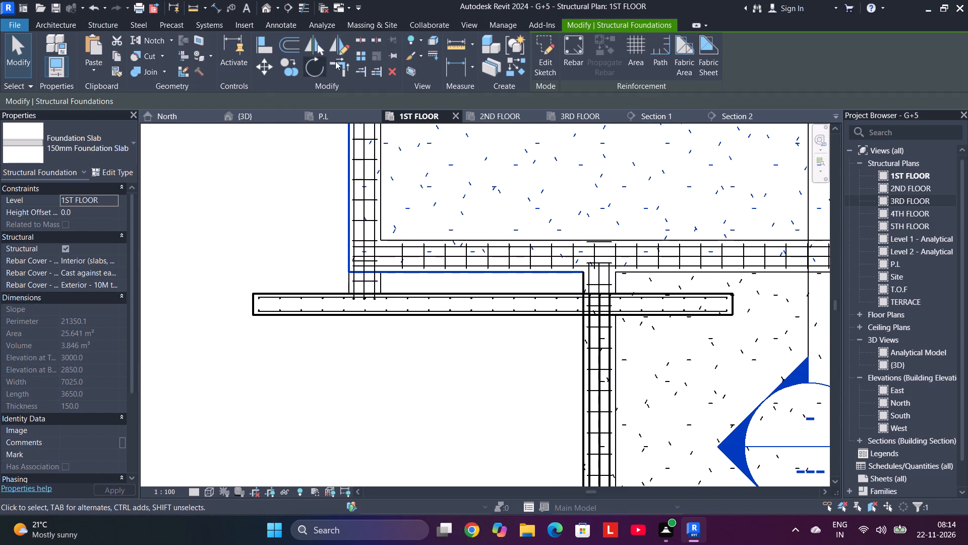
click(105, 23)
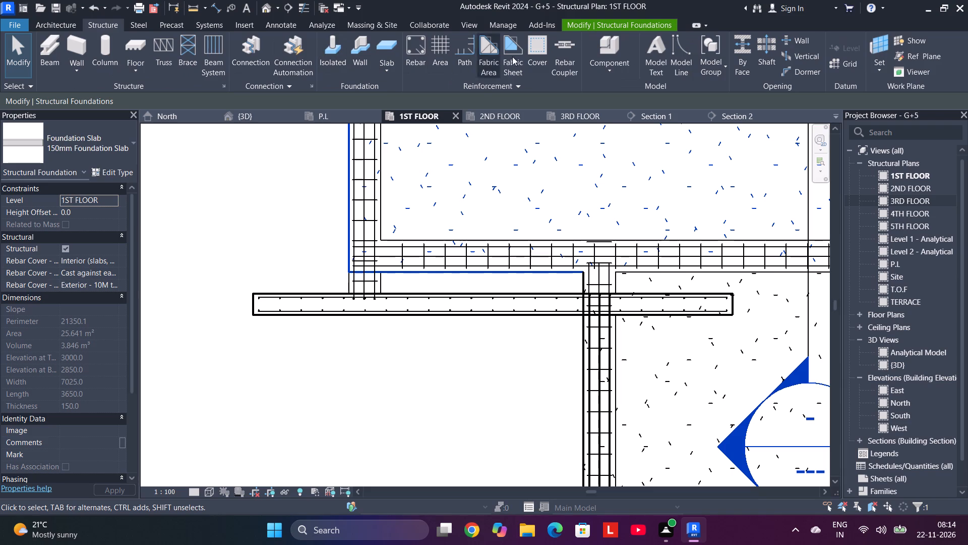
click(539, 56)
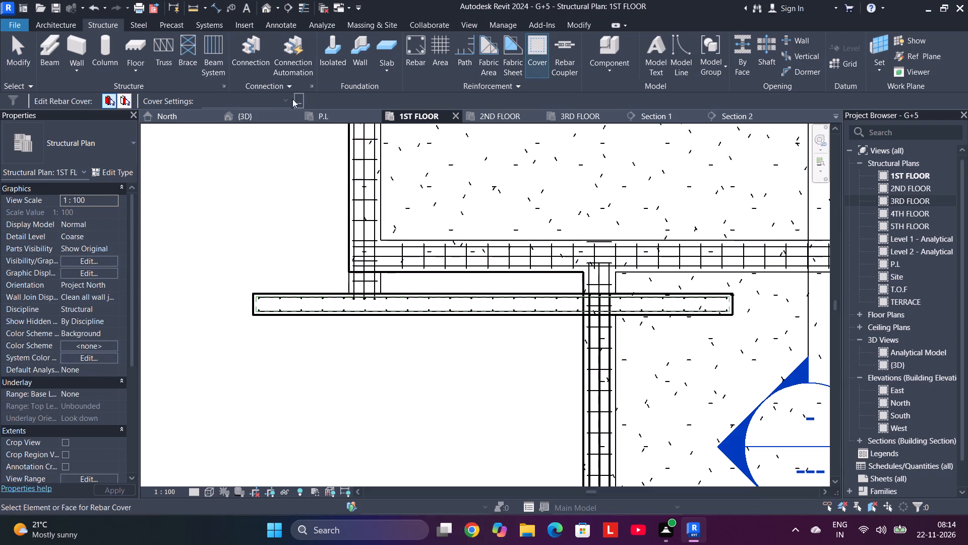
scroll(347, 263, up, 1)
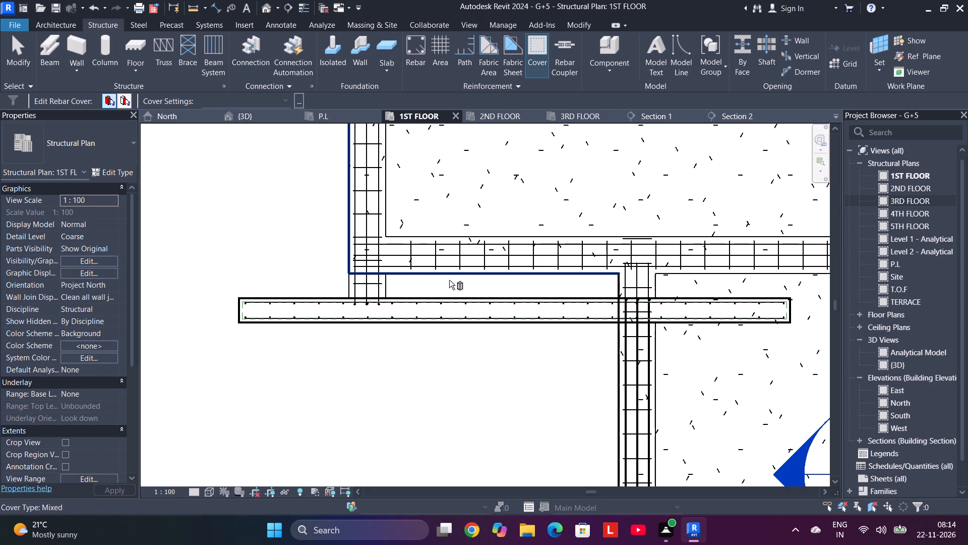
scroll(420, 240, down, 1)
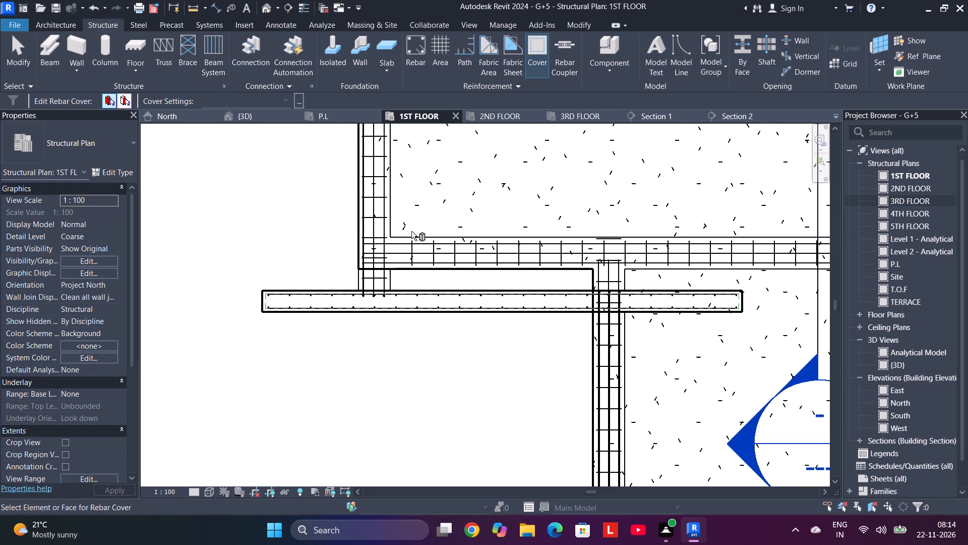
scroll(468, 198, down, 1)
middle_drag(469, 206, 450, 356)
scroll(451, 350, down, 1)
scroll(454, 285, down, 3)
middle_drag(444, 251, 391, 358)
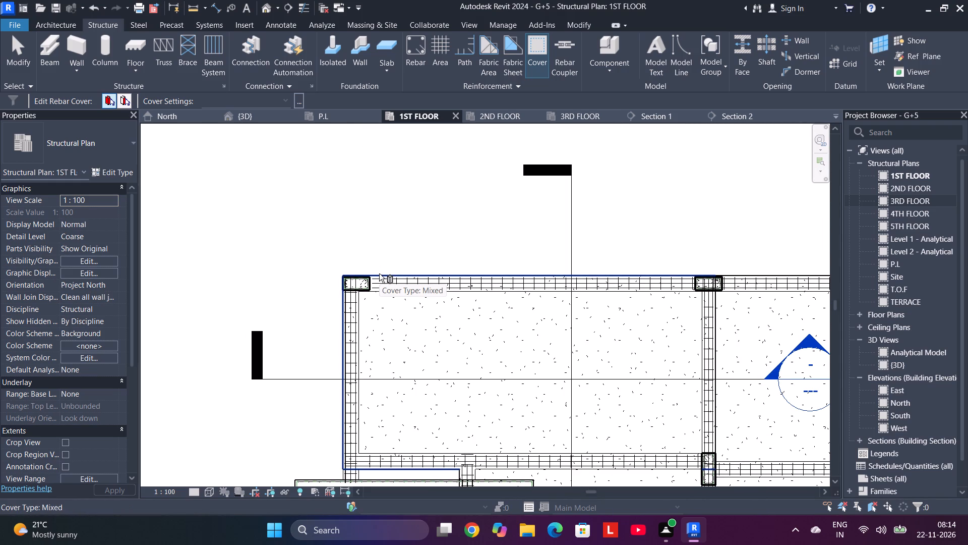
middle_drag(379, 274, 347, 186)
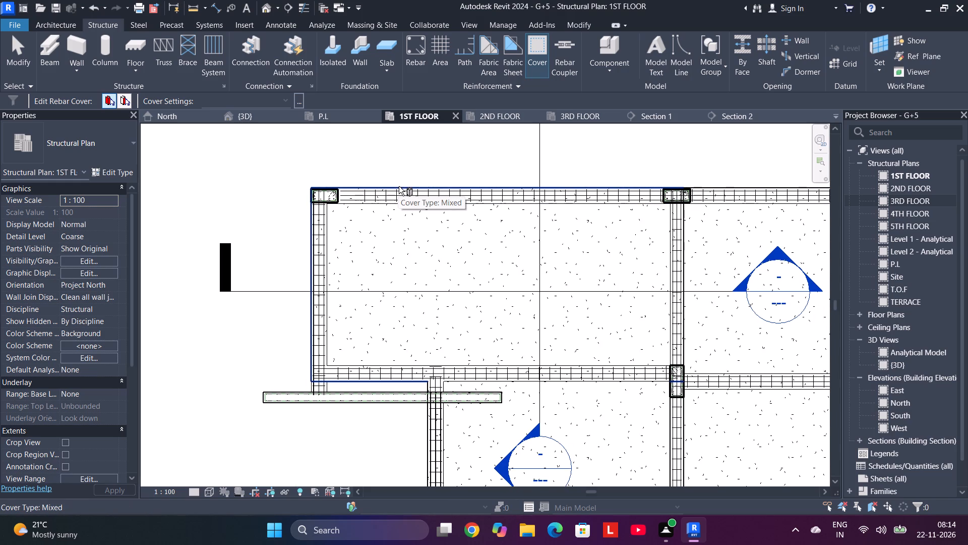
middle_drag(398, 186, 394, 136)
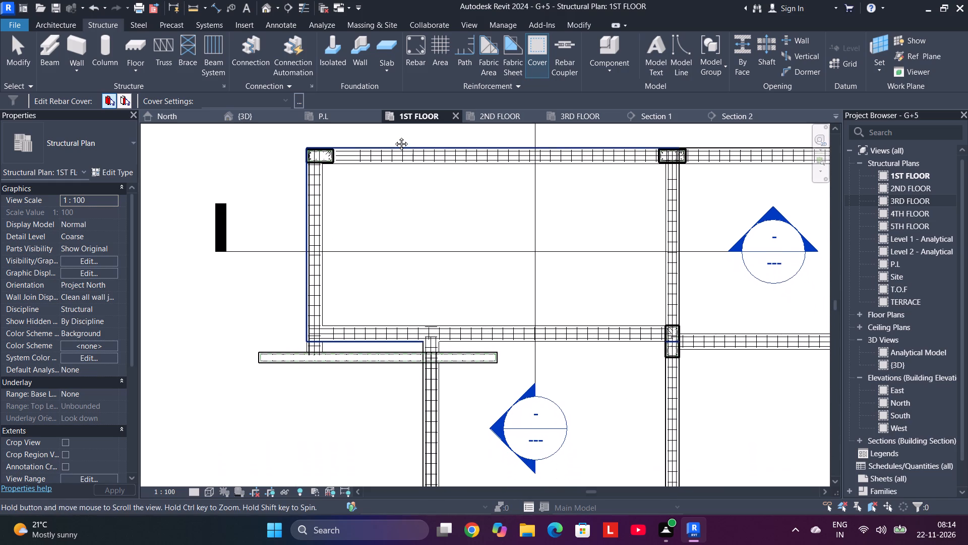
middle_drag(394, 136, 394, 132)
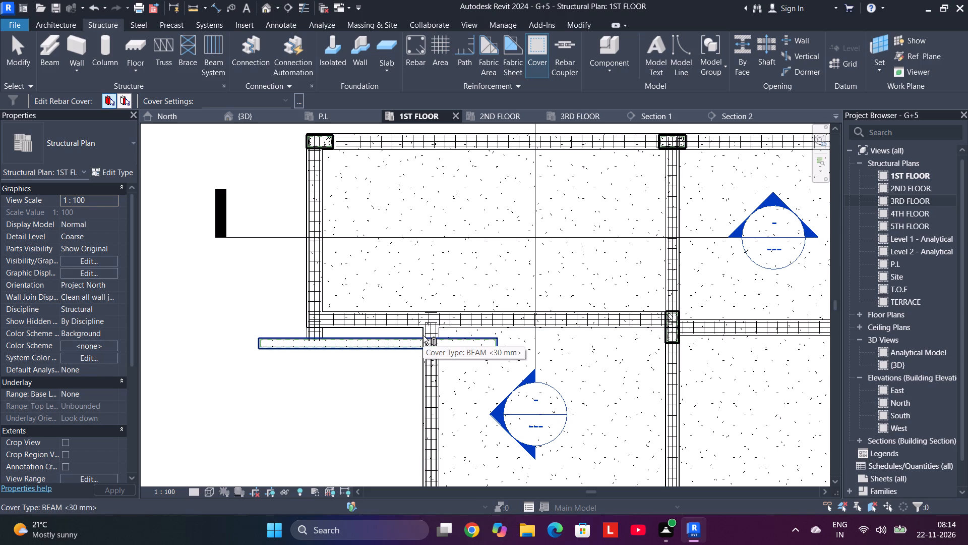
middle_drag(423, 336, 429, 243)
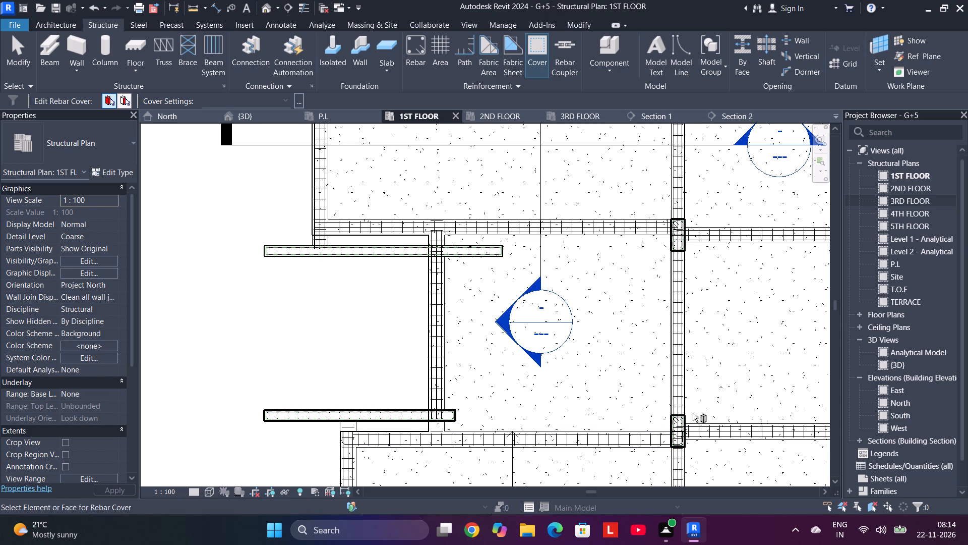
In Section 2, extend the crop region southward past the building's last beam line so all slab bays are included.
click(725, 120)
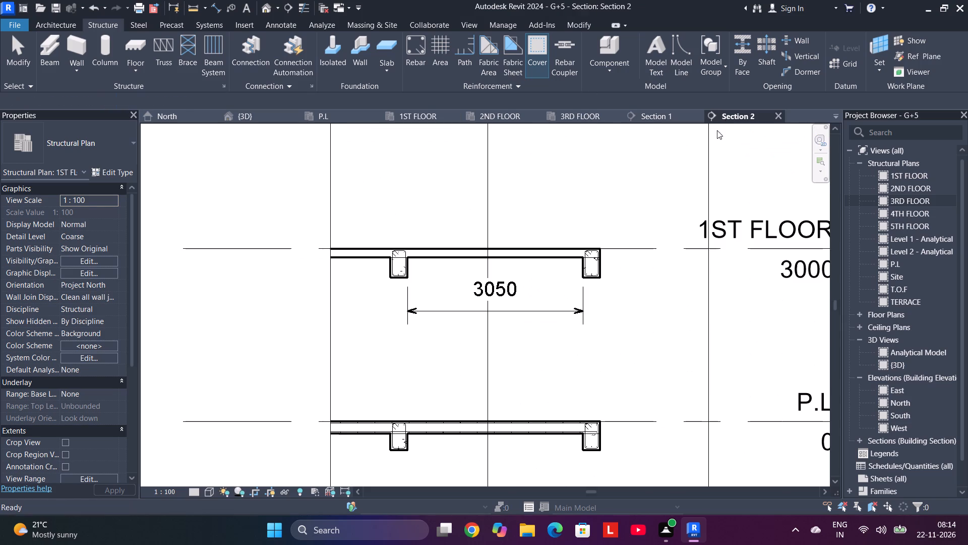
scroll(517, 367, down, 6)
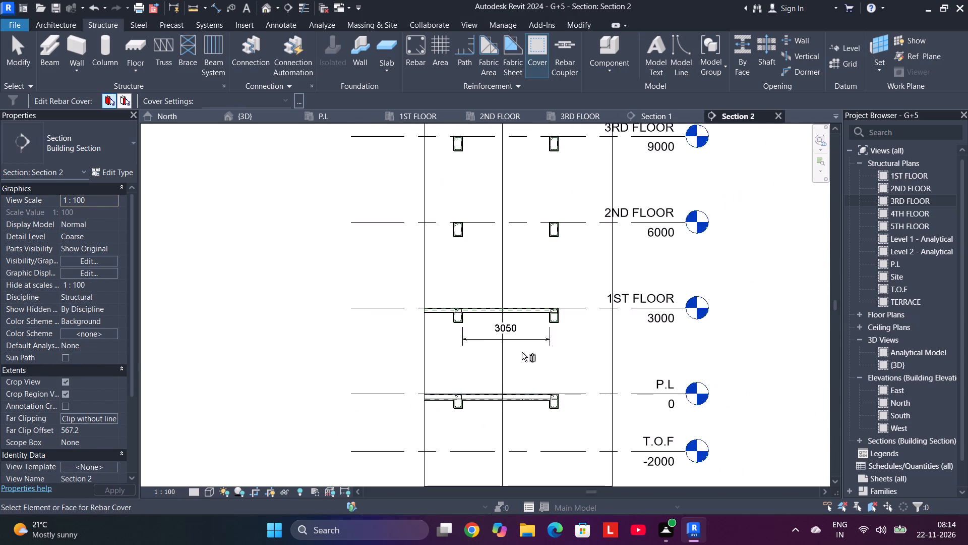
scroll(522, 352, down, 3)
key(Escape)
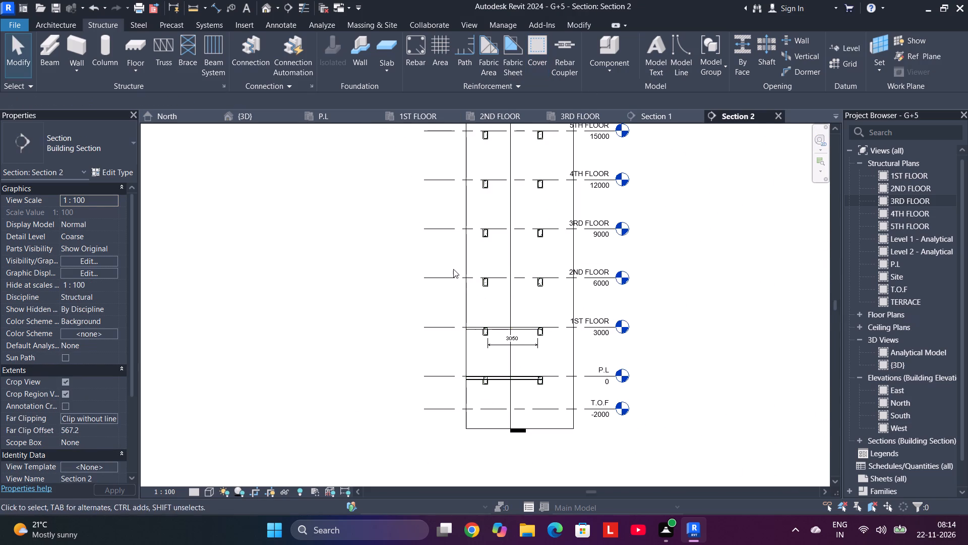
click(468, 275)
drag(467, 250, 252, 252)
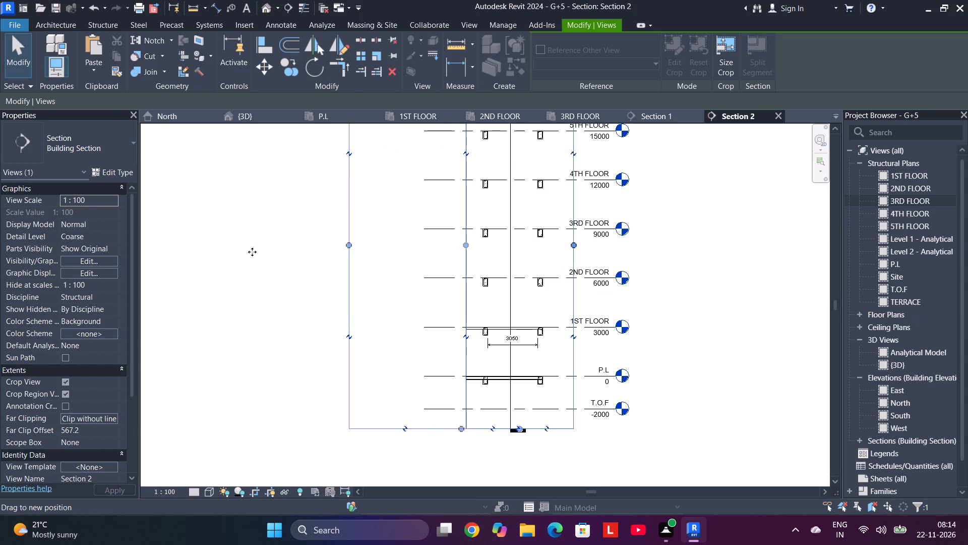
drag(252, 252, 129, 252)
click(266, 274)
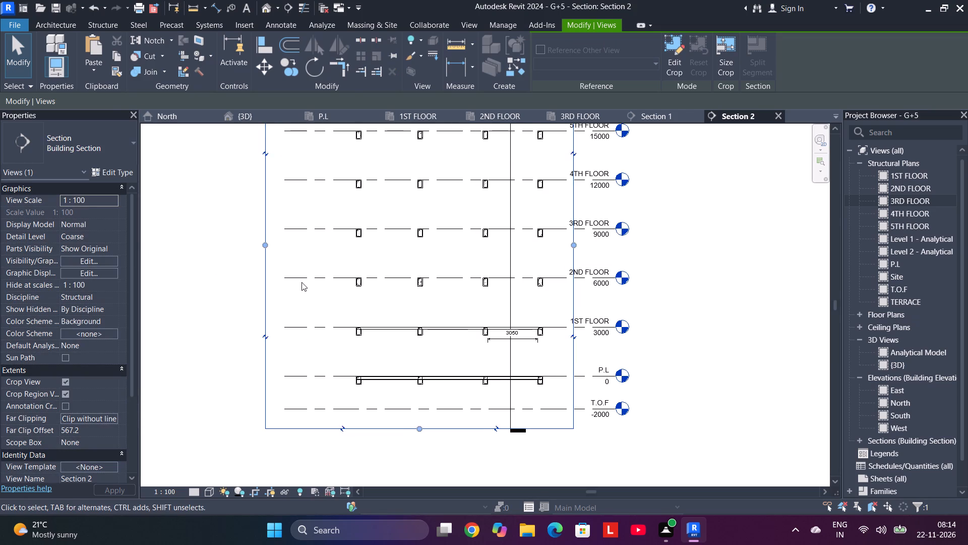
middle_drag(344, 290, 471, 302)
In Section 2, assign the SLAB <25 mm> rebar cover to the three 1ST FLOOR slabs.
scroll(594, 355, up, 4)
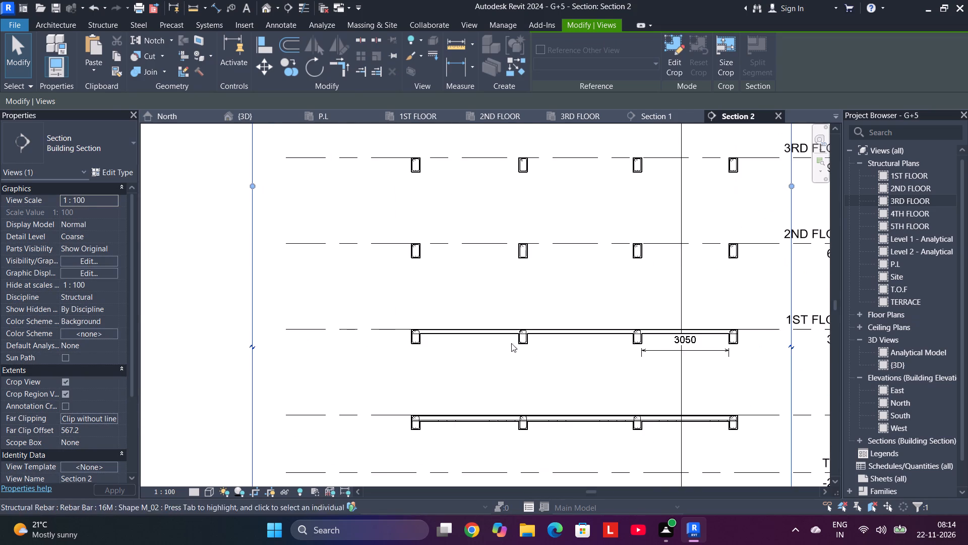
scroll(602, 358, up, 3)
drag(591, 354, 532, 288)
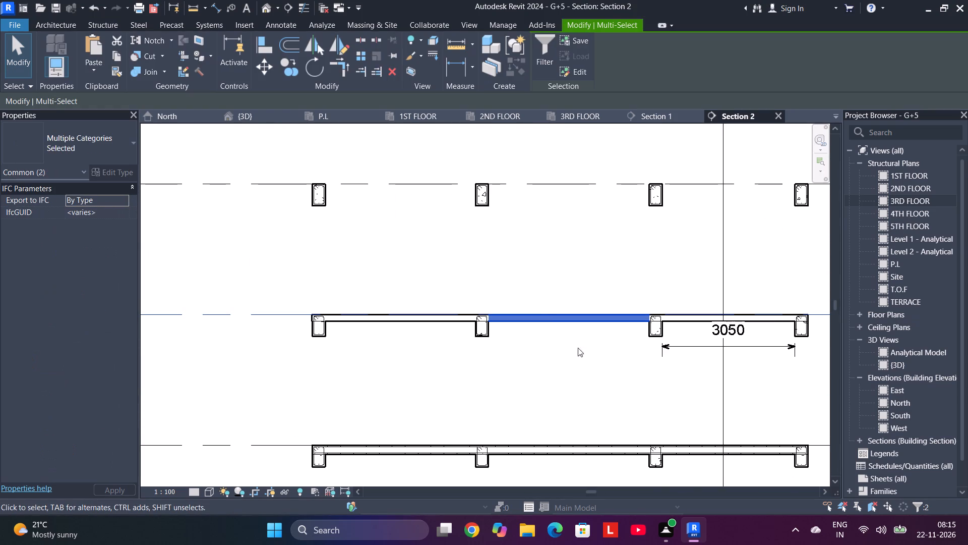
key(Escape)
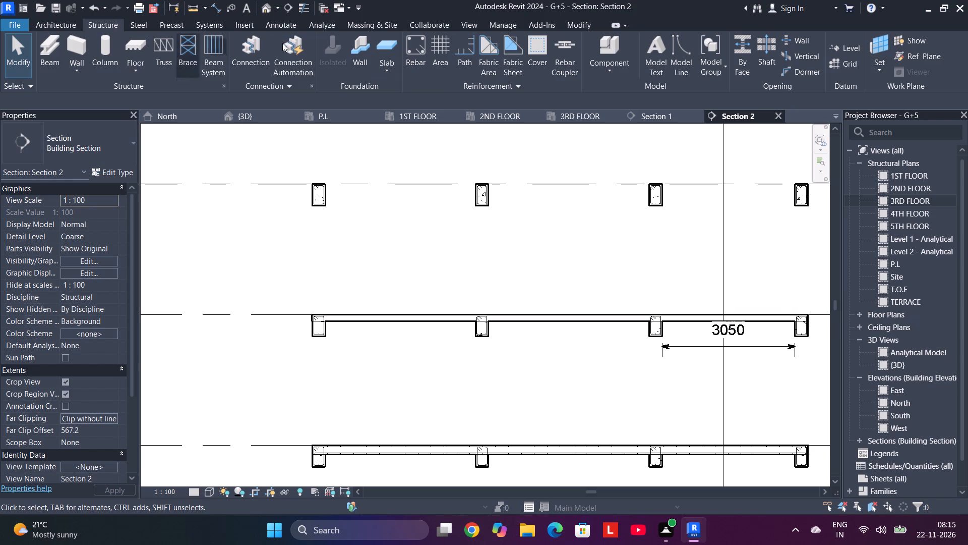
click(542, 62)
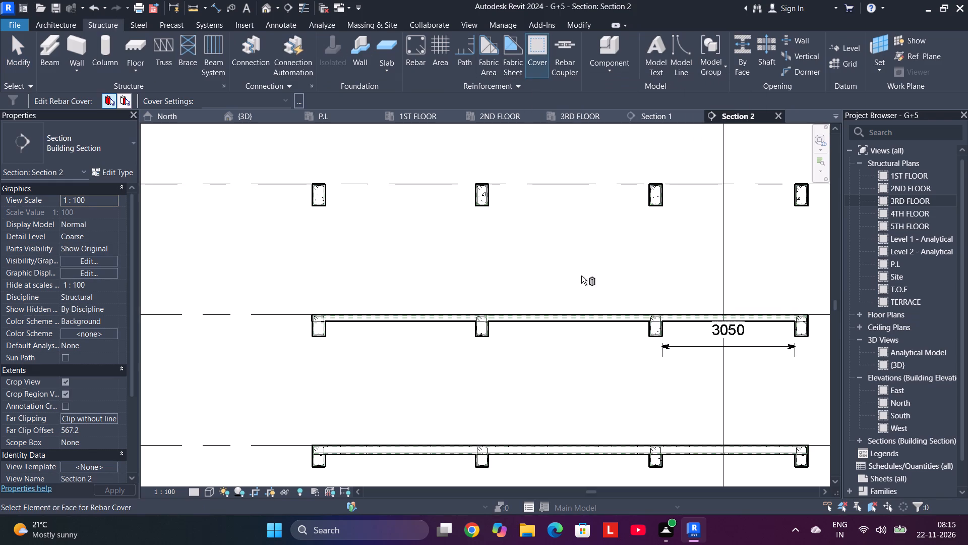
drag(614, 340, 574, 293)
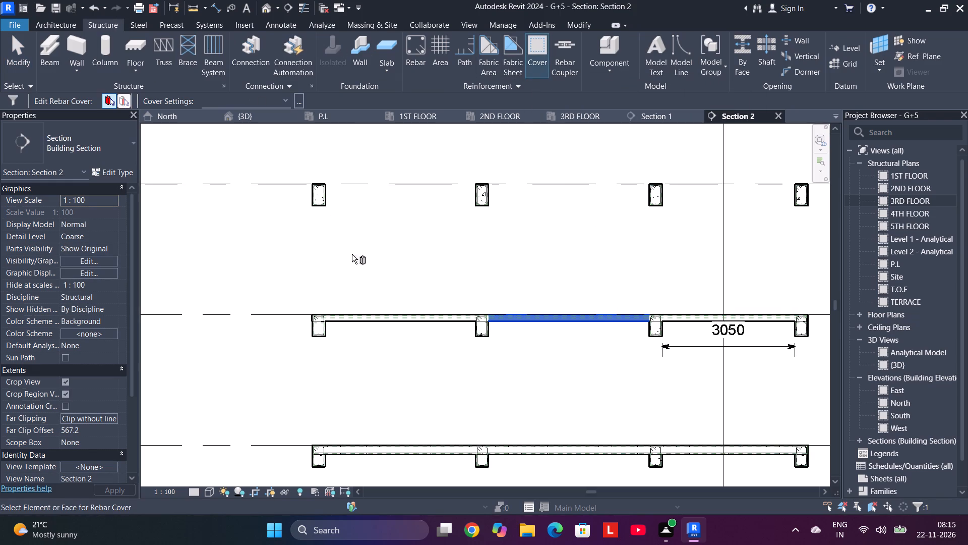
ctrl+drag(422, 347, 385, 269)
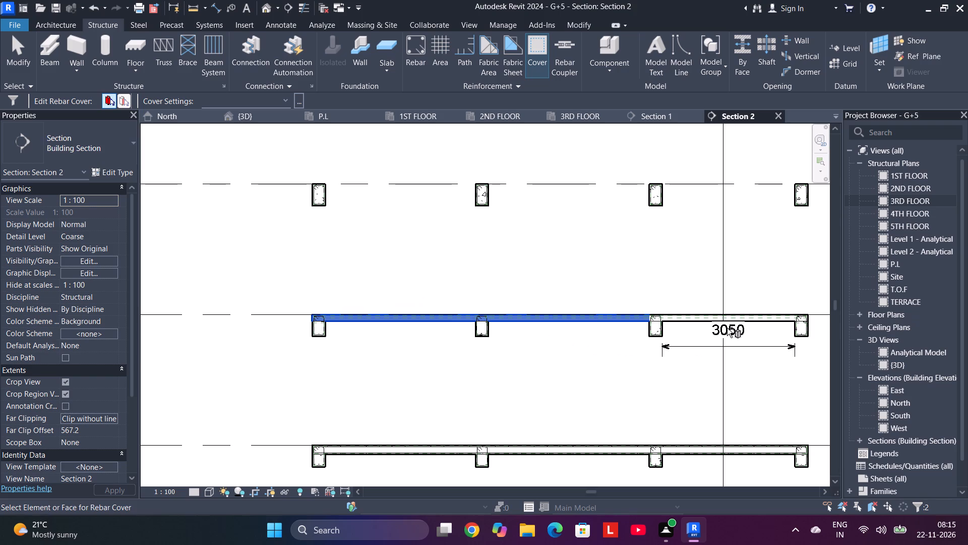
ctrl+drag(777, 289, 756, 334)
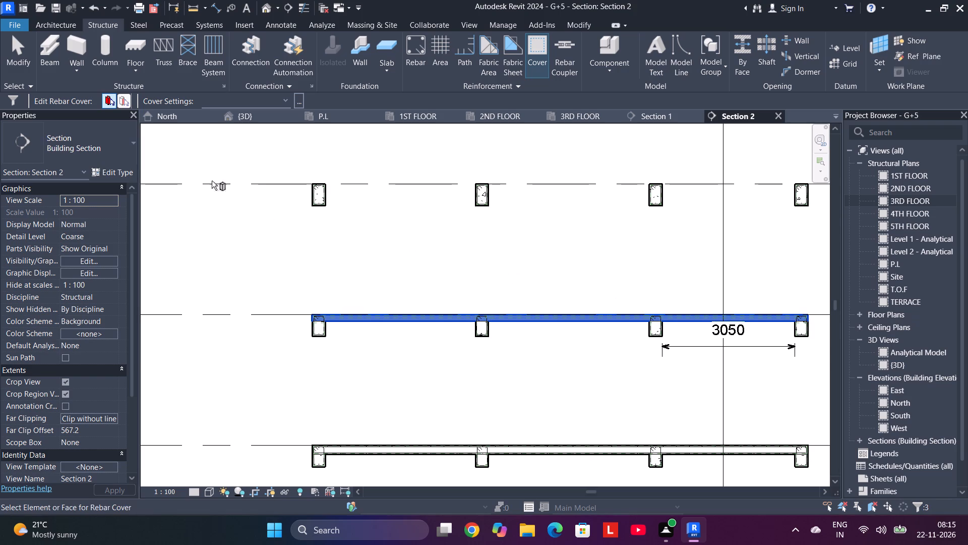
click(285, 103)
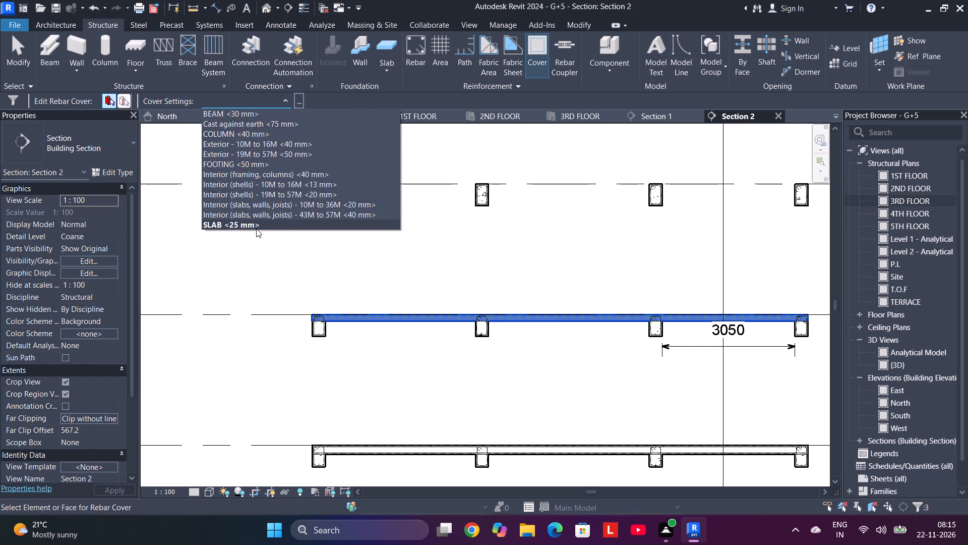
click(256, 229)
key(Return)
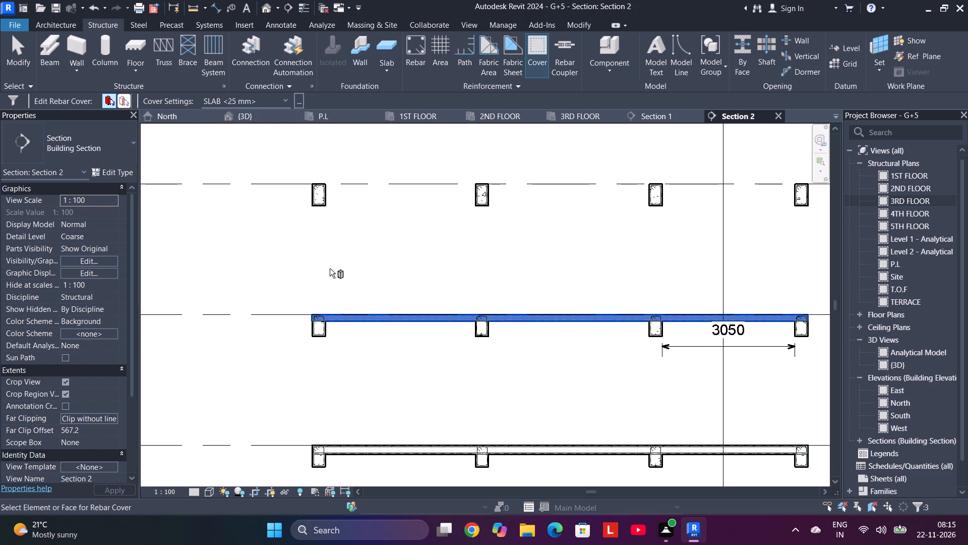
key(Return)
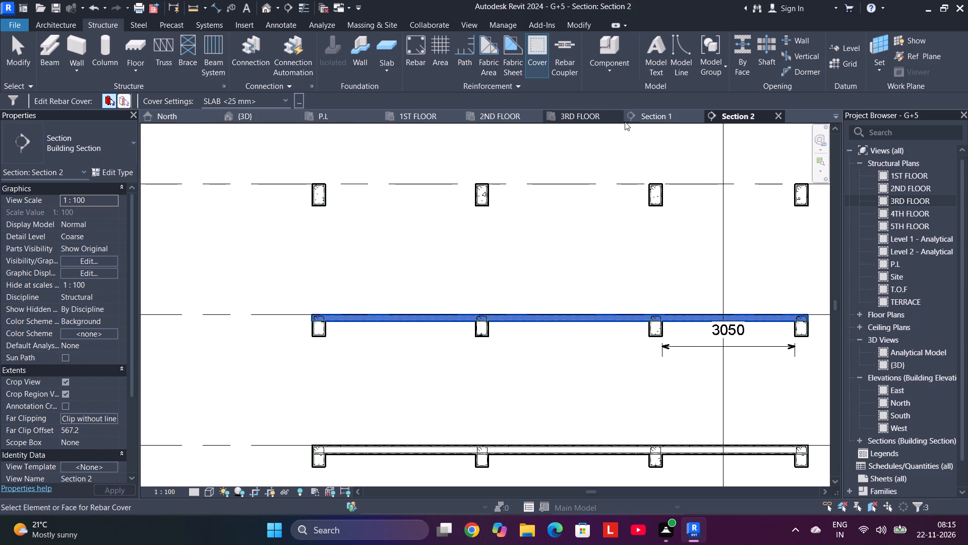
In Section 1, extend the crop region eastward past the building's last beam and footing so all bays are included.
click(639, 119)
scroll(540, 268, down, 4)
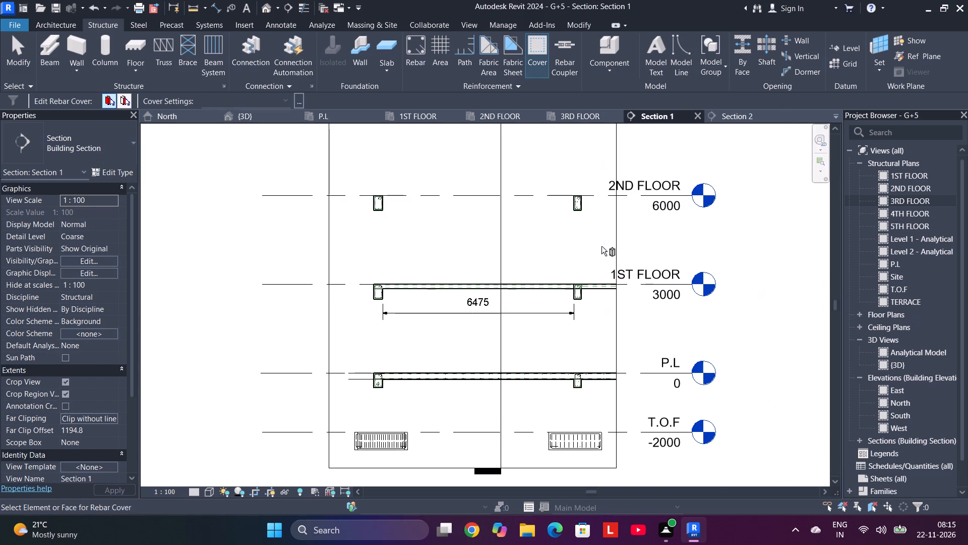
key(Escape)
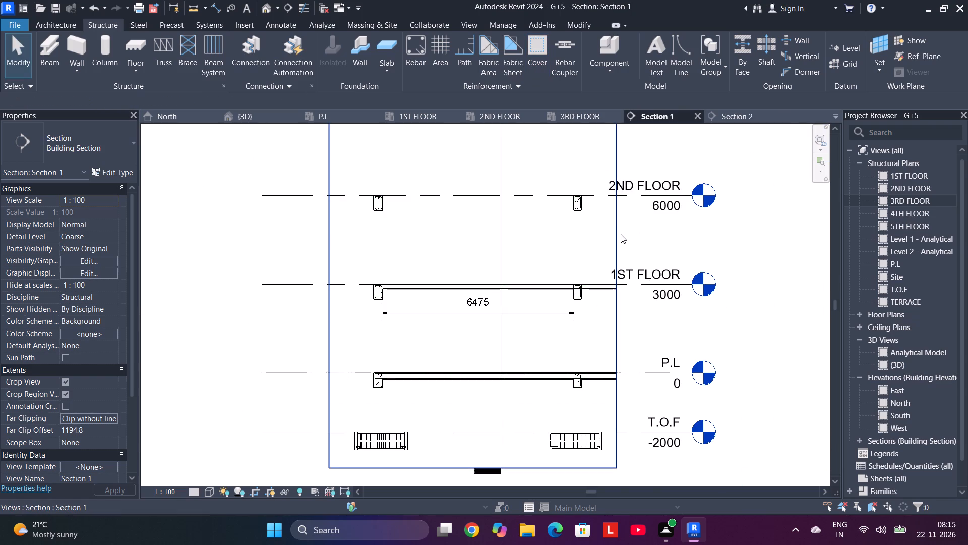
click(623, 231)
click(618, 237)
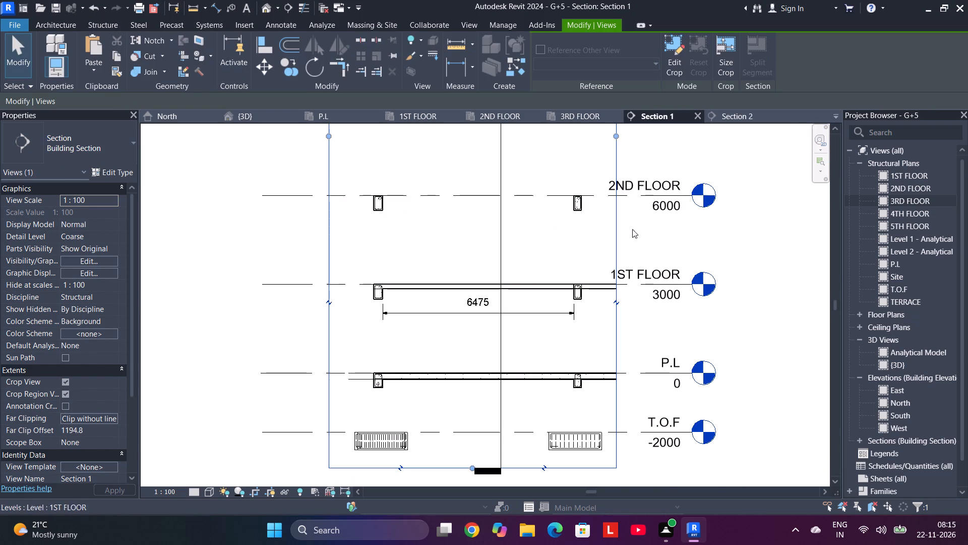
drag(615, 136, 744, 150)
scroll(720, 177, down, 2)
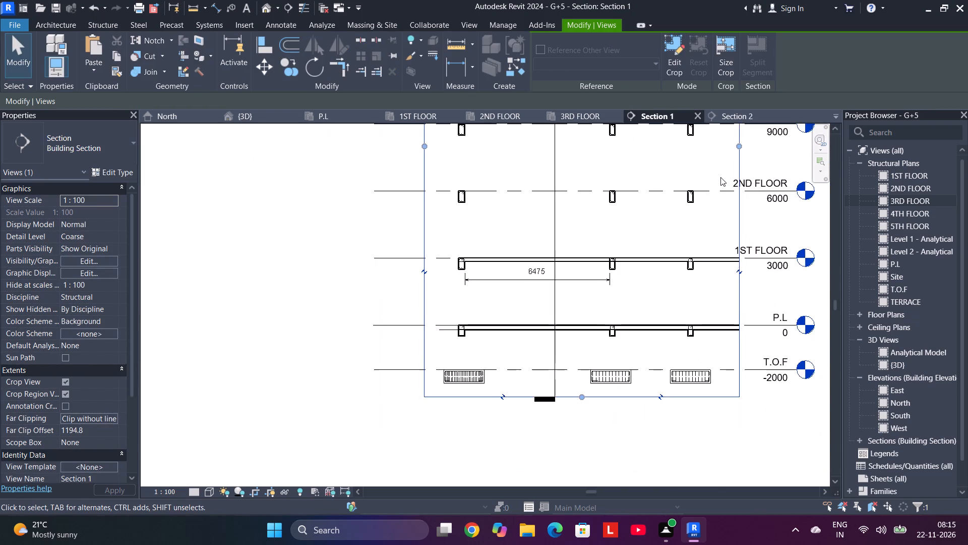
middle_drag(719, 179, 360, 234)
drag(381, 200, 546, 206)
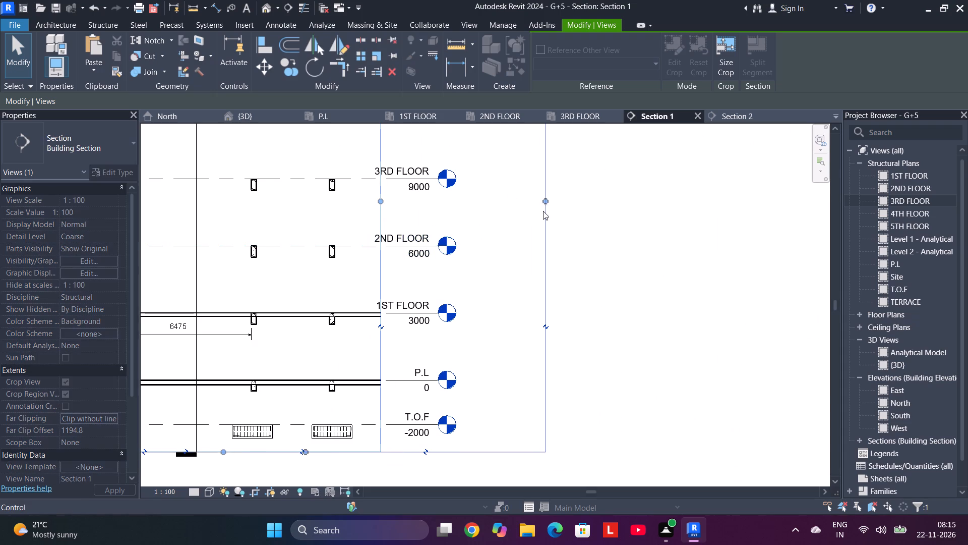
drag(544, 200, 643, 200)
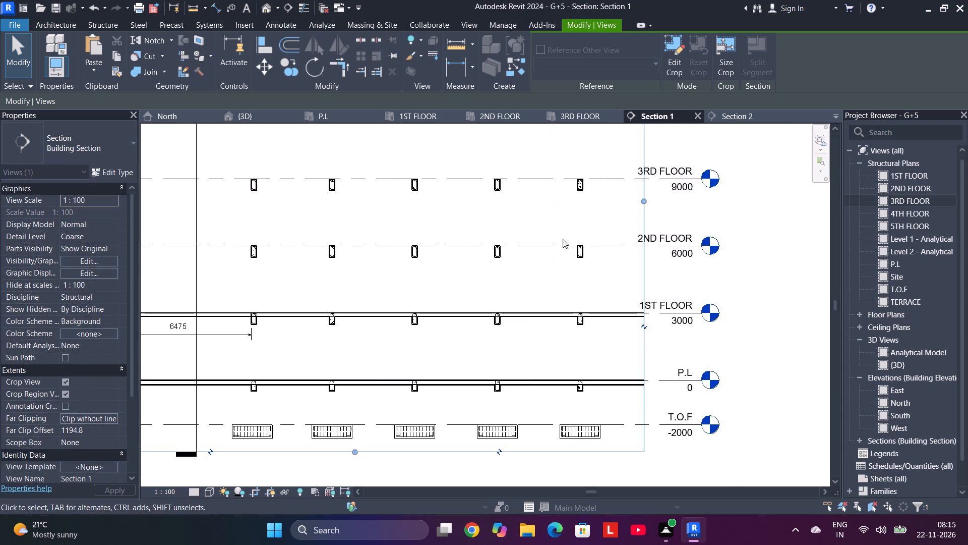
drag(646, 199, 746, 204)
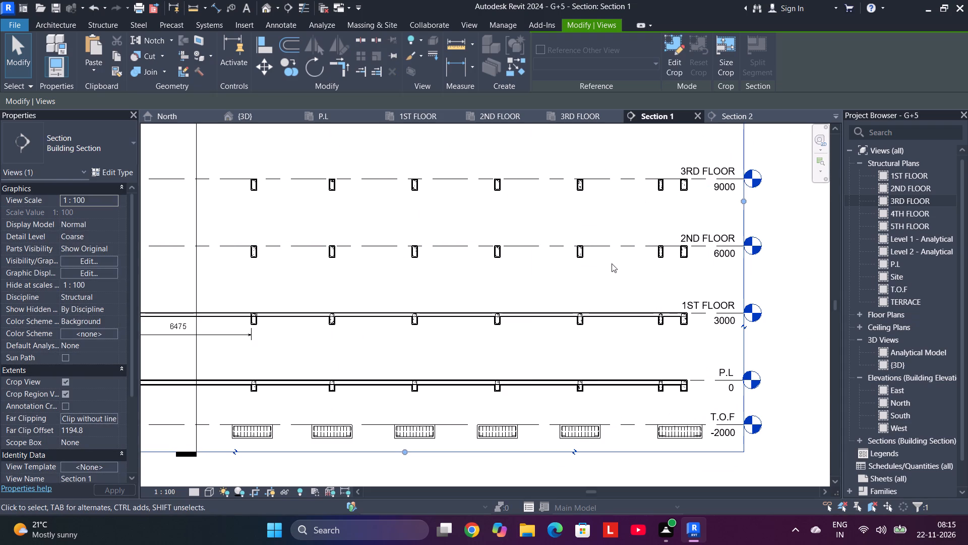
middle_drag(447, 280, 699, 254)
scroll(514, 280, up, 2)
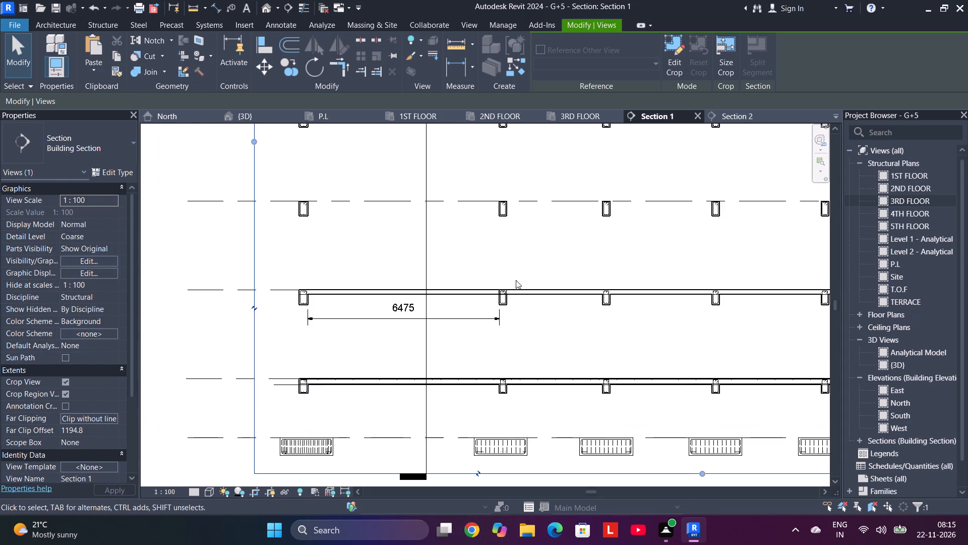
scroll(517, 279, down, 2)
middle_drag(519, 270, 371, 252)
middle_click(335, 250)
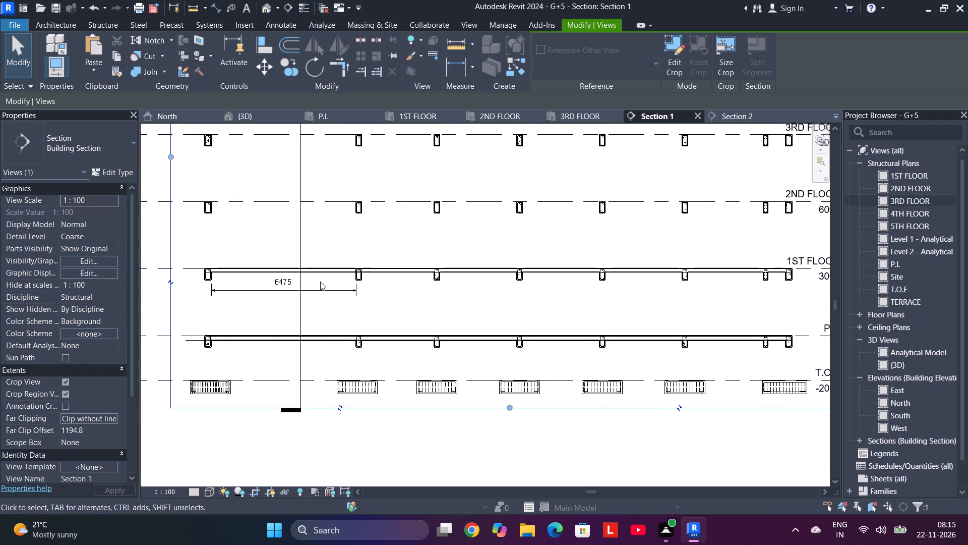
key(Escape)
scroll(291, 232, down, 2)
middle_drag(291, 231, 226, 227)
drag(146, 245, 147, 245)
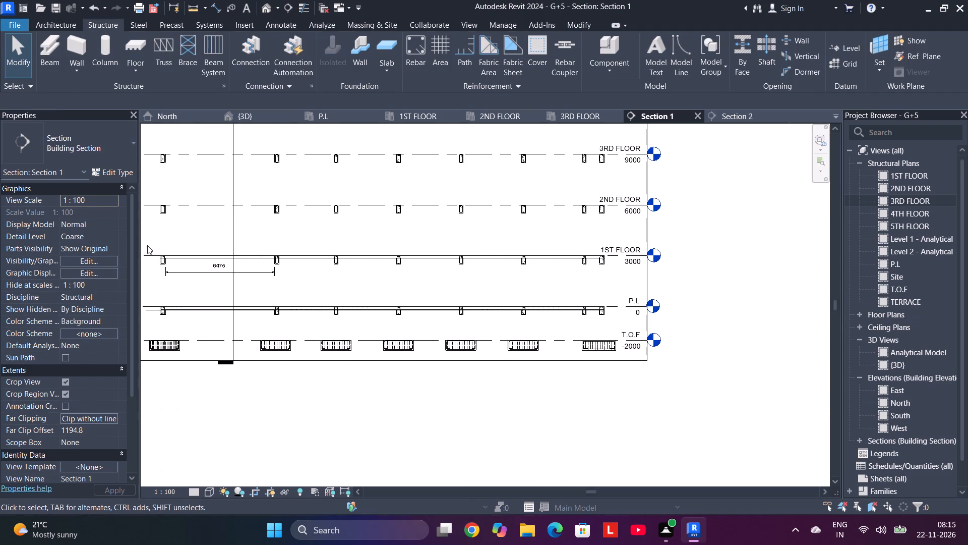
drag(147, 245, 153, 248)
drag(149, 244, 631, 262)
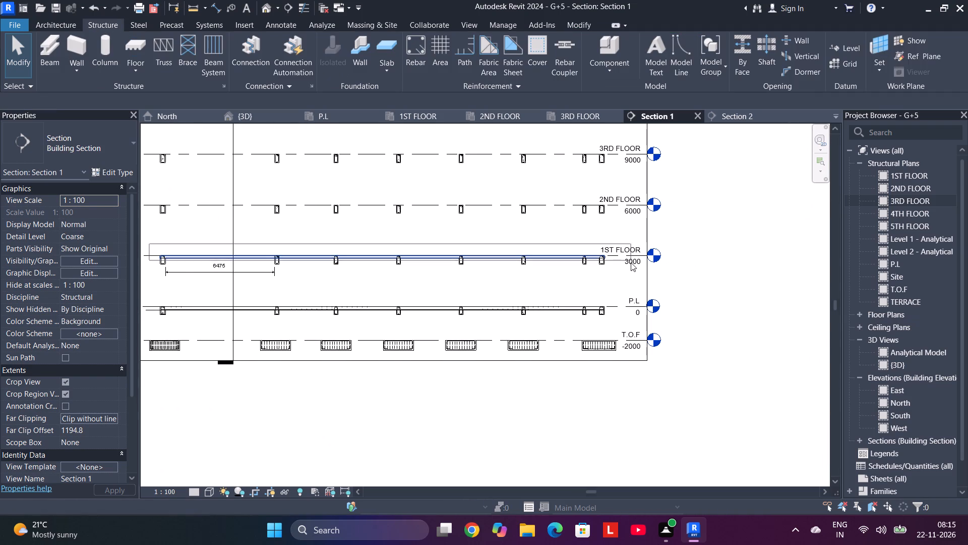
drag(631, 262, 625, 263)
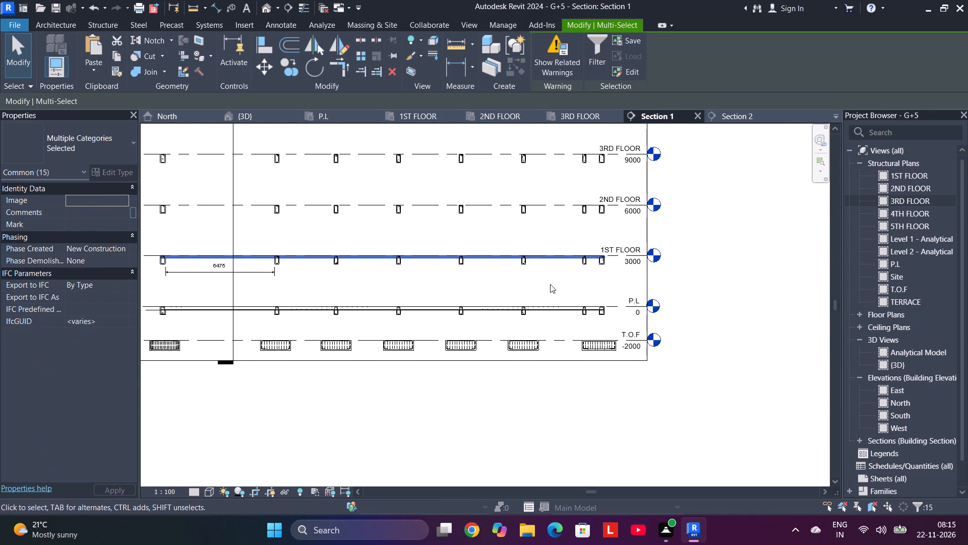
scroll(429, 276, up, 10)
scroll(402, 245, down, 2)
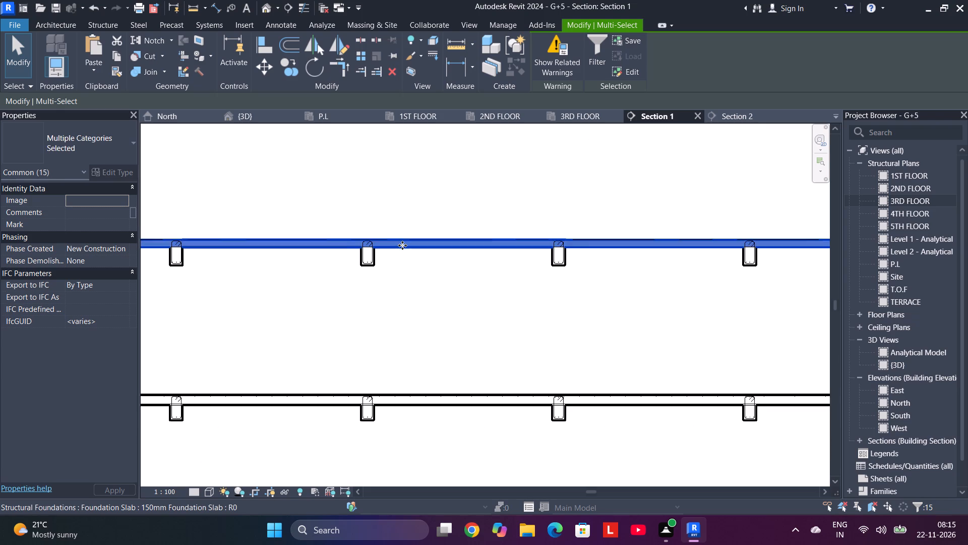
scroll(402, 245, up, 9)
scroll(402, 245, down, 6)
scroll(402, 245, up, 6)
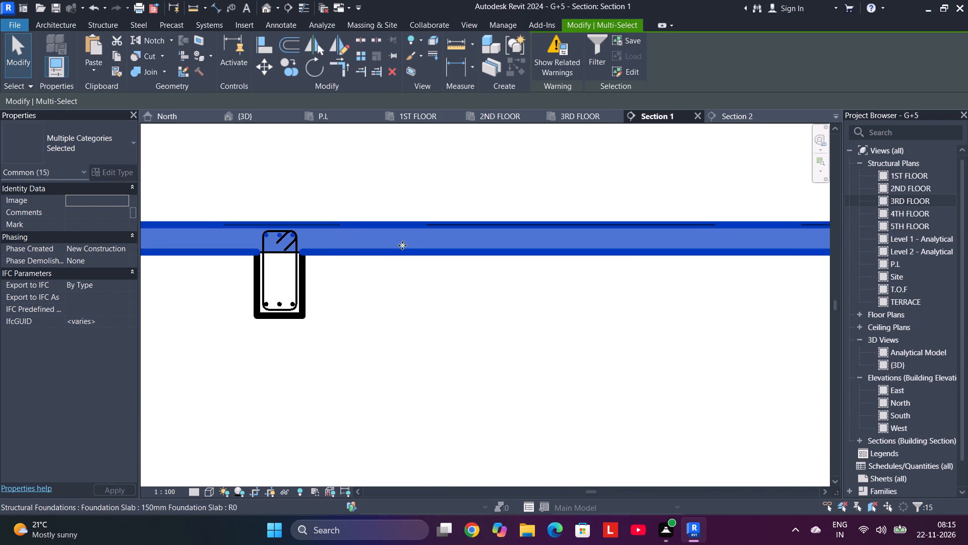
In Section 1, assign the SLAB <25 mm> rebar cover to the 1ST FLOOR slabs east of the 6475 mm westernmost bay.
click(100, 26)
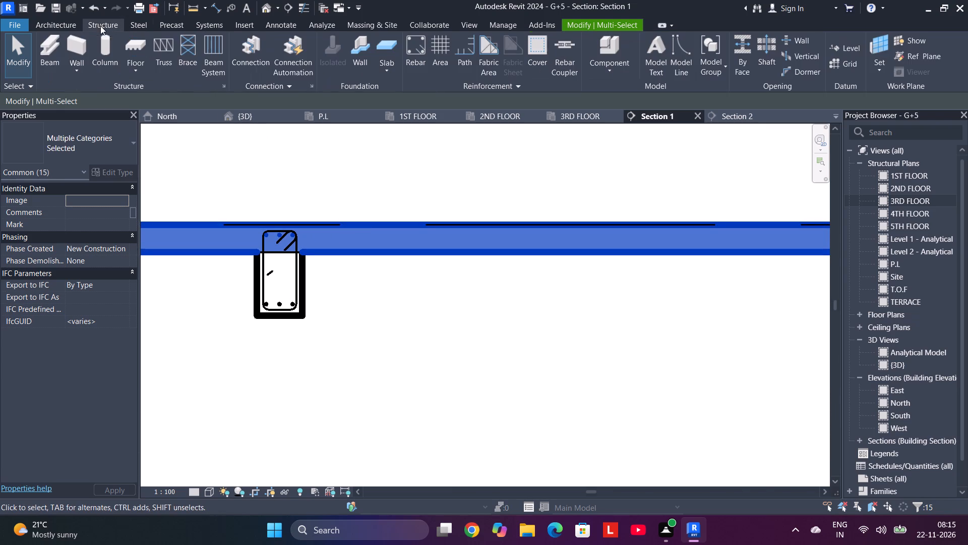
click(537, 57)
scroll(410, 238, down, 9)
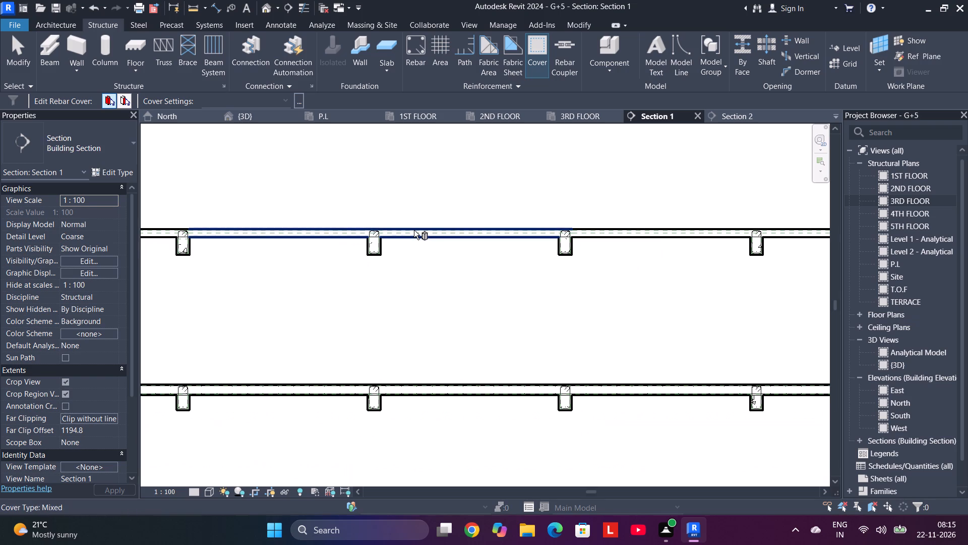
scroll(358, 198, down, 3)
middle_drag(358, 198, 635, 241)
middle_drag(655, 253, 701, 269)
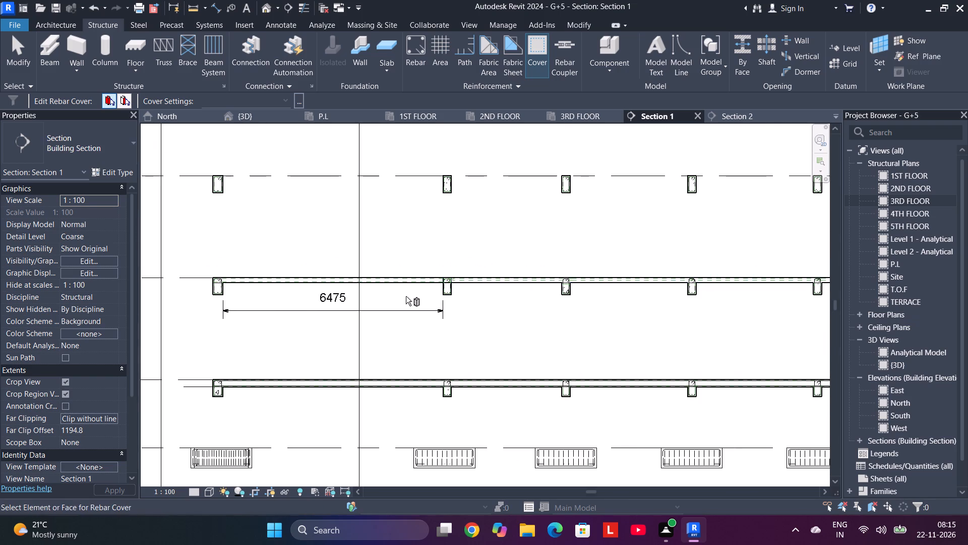
drag(406, 296, 381, 243)
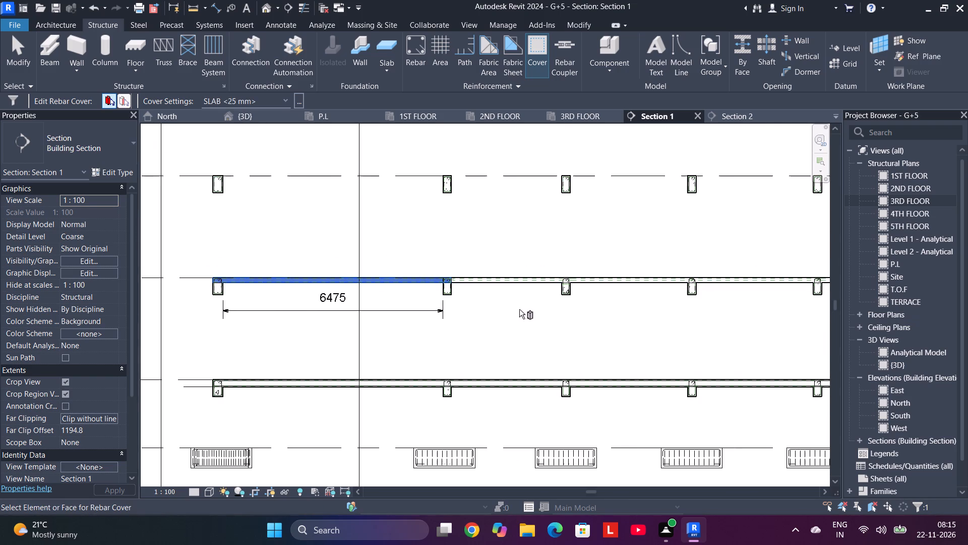
drag(519, 309, 490, 241)
middle_drag(613, 313, 501, 299)
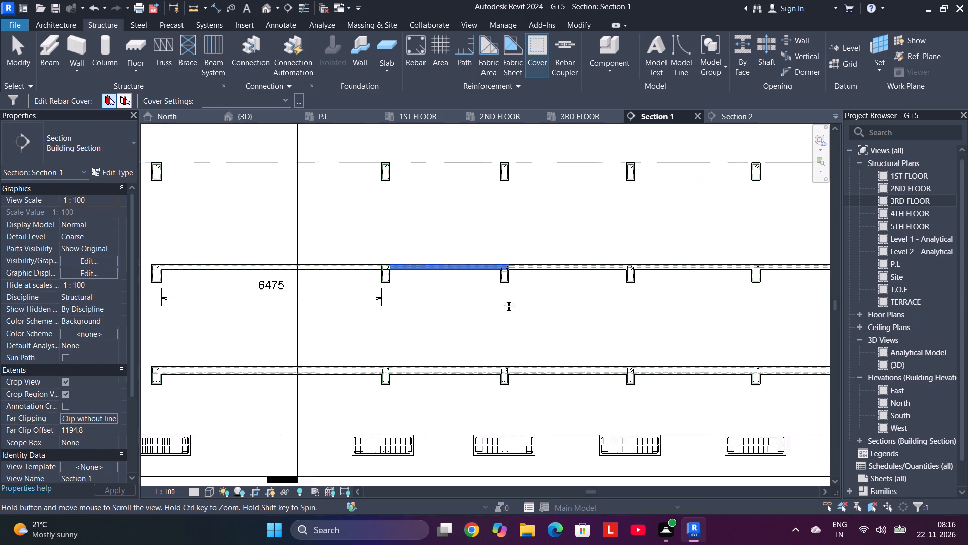
middle_drag(501, 299, 454, 296)
ctrl+drag(492, 301, 447, 231)
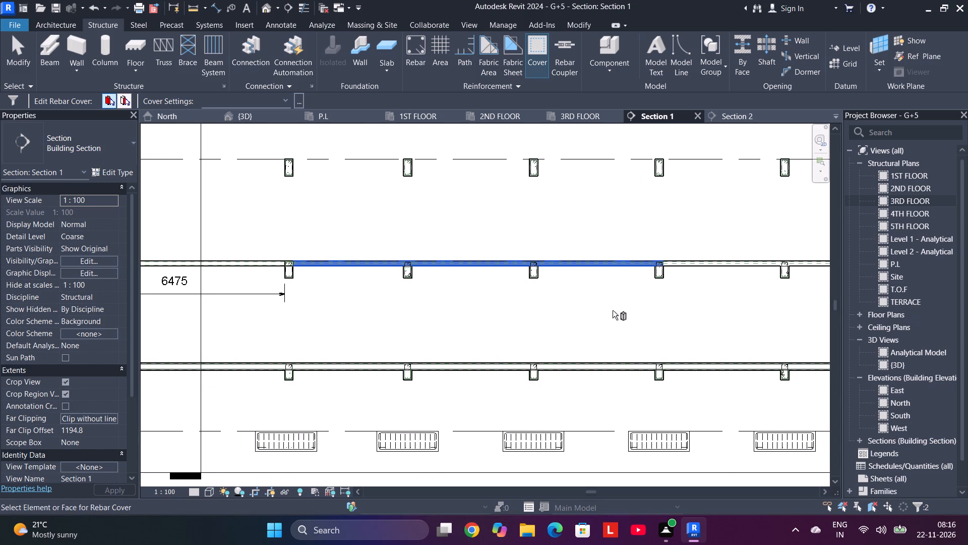
middle_drag(613, 310, 385, 300)
ctrl+drag(494, 293, 471, 198)
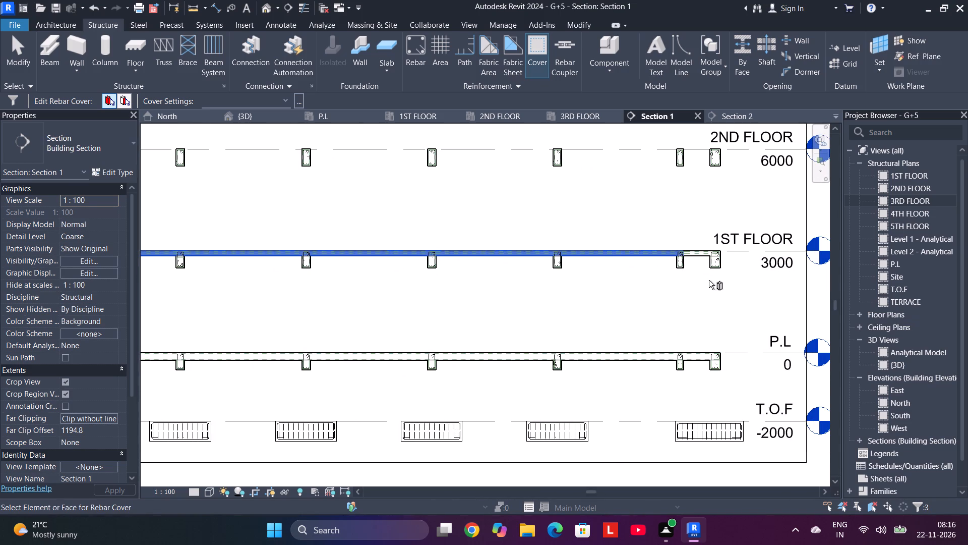
middle_drag(703, 280, 586, 305)
scroll(576, 296, up, 4)
drag(578, 292, 568, 224)
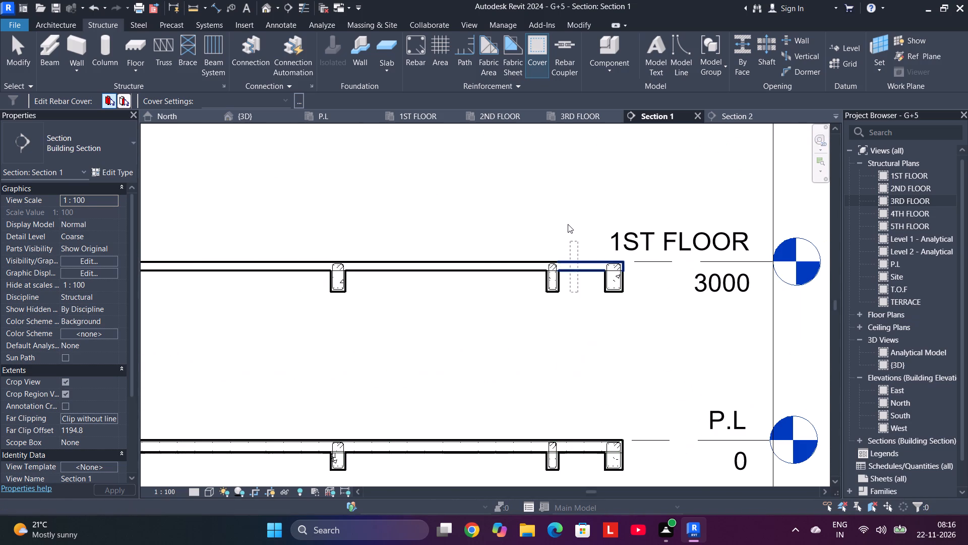
drag(568, 224, 568, 224)
ctrl+drag(503, 314, 452, 214)
ctrl+scroll(443, 261, down, 2)
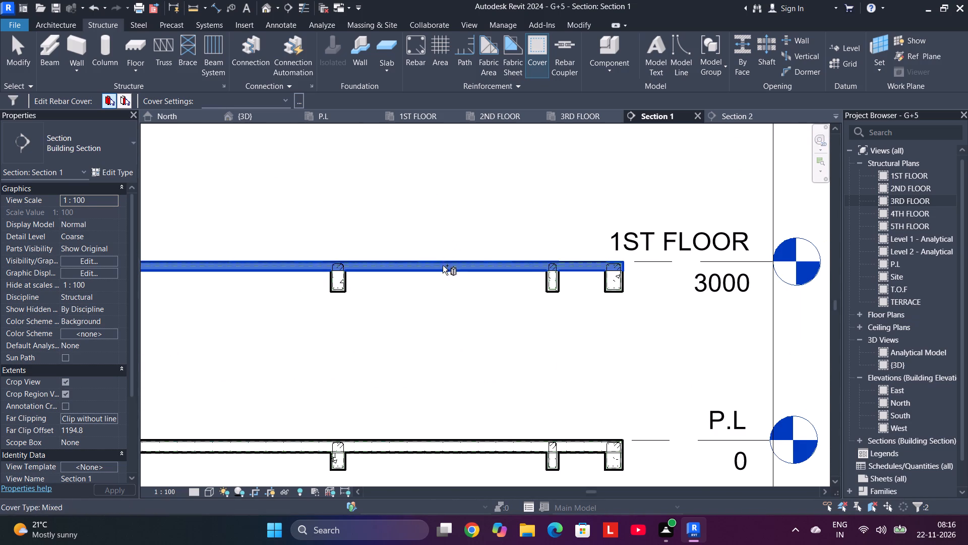
ctrl+middle_drag(443, 266, 783, 305)
scroll(565, 303, down, 5)
scroll(433, 300, down, 1)
middle_drag(433, 300, 570, 312)
middle_click(570, 312)
ctrl+drag(490, 332, 480, 237)
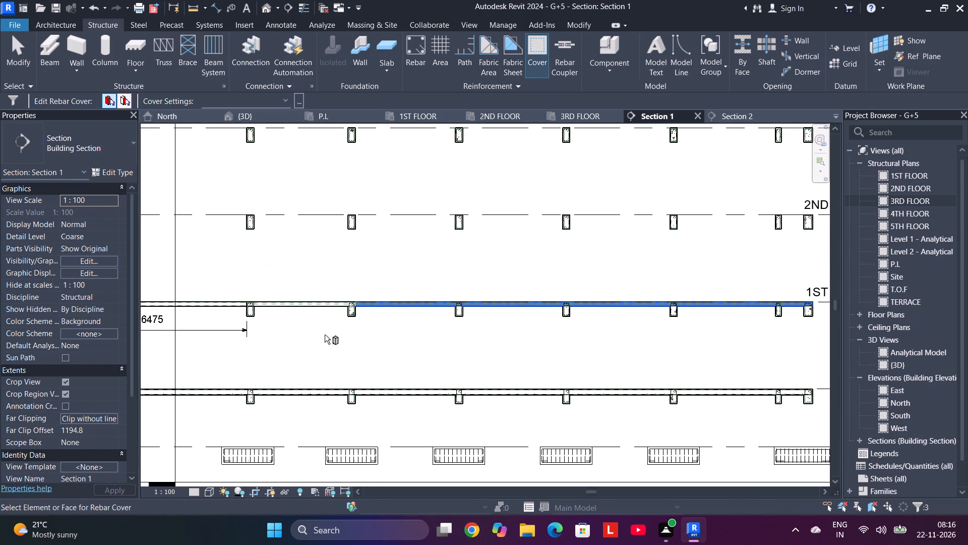
ctrl+drag(313, 331, 296, 282)
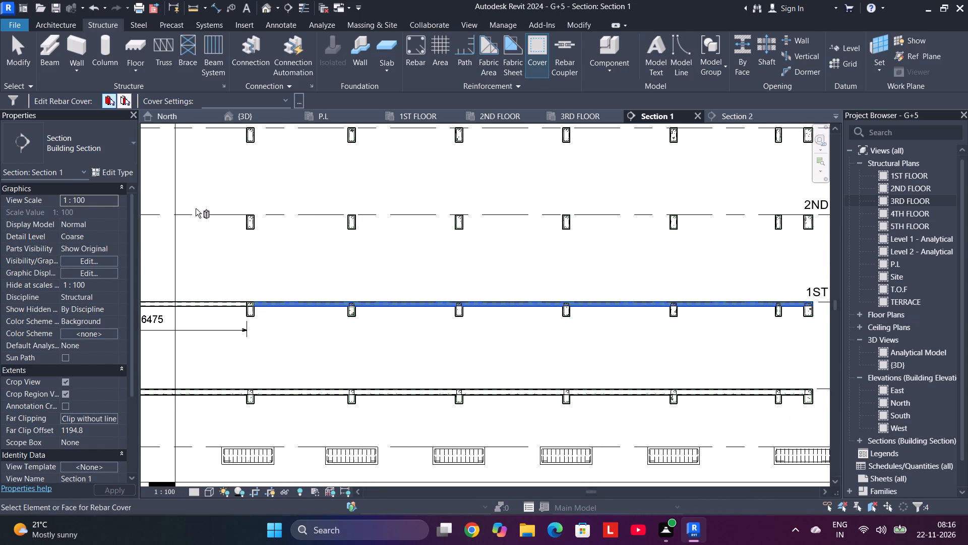
click(251, 95)
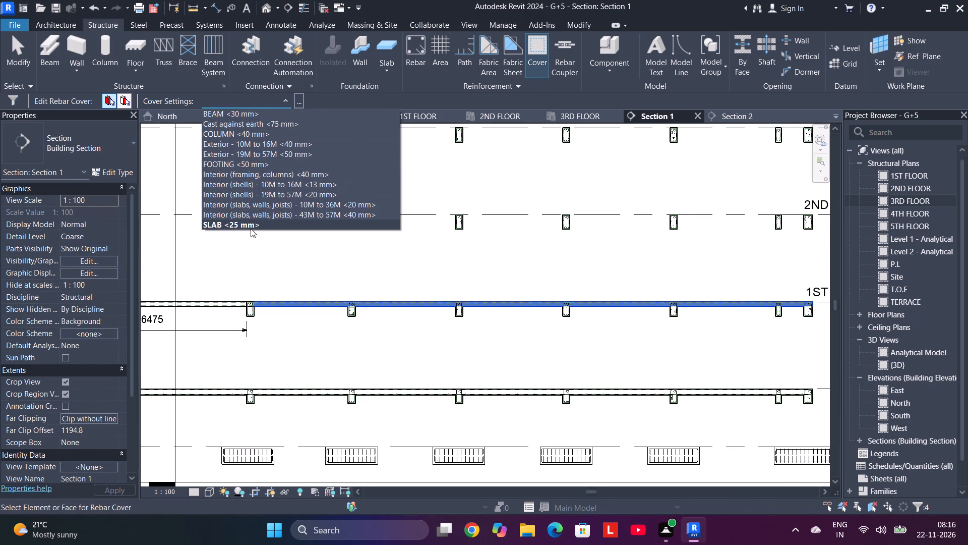
click(252, 222)
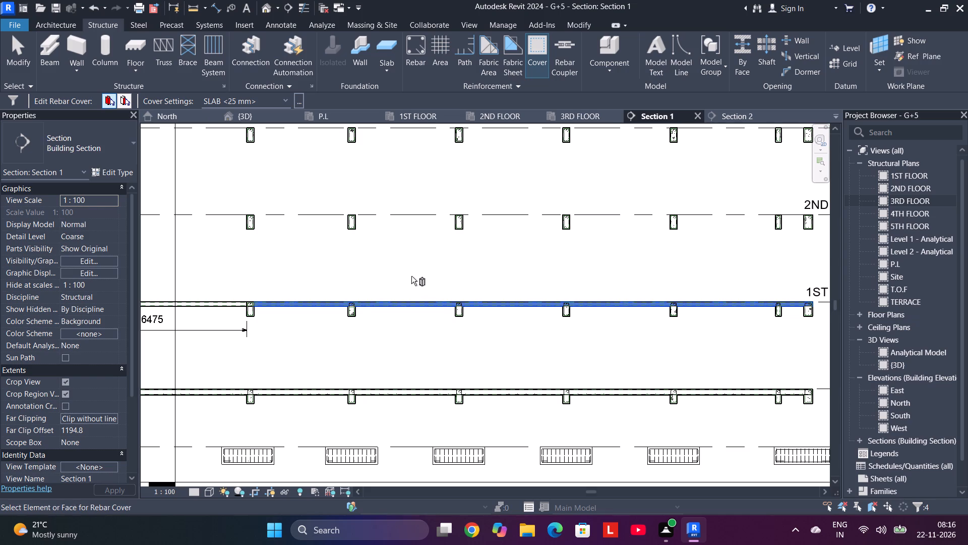
click(411, 276)
Compare the westernmost 1ST FLOOR slab bay in Section 1 with the 1ST FLOOR plan and check its rebar cover.
scroll(342, 306, up, 5)
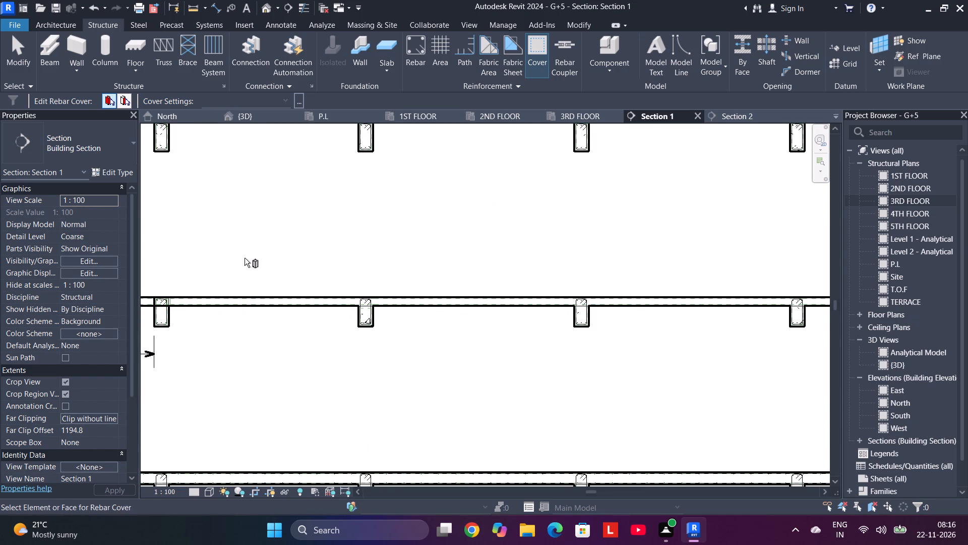
middle_drag(269, 257, 595, 265)
scroll(317, 220, up, 1)
middle_drag(330, 222, 631, 246)
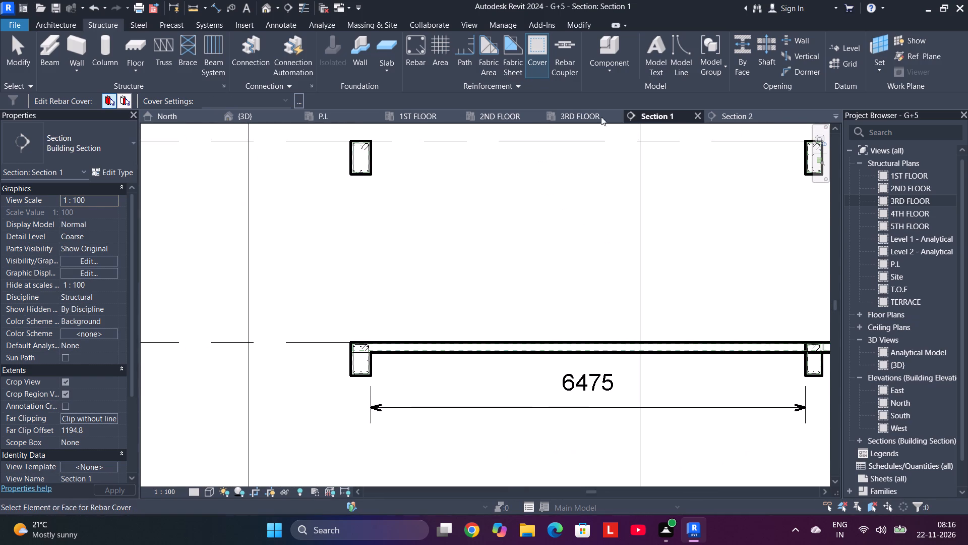
click(420, 114)
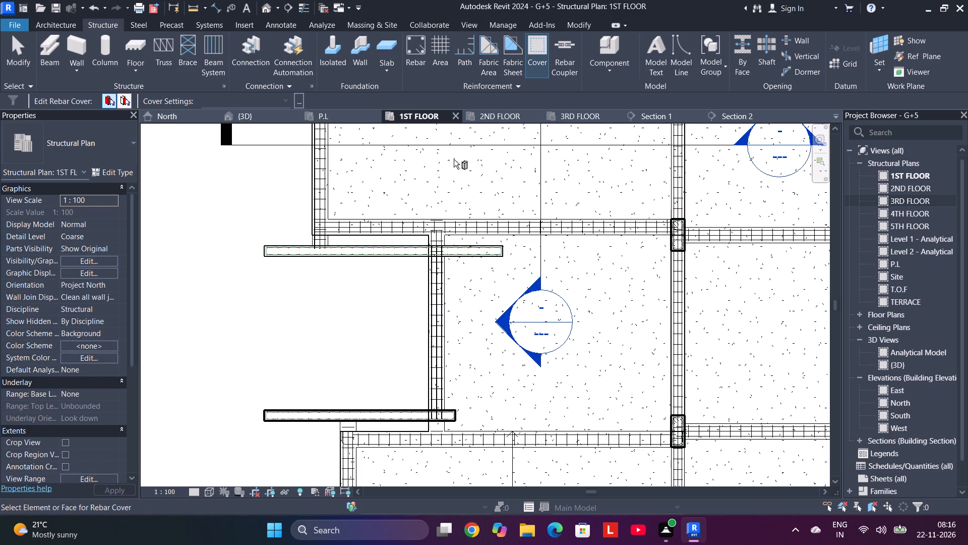
scroll(478, 212, down, 2)
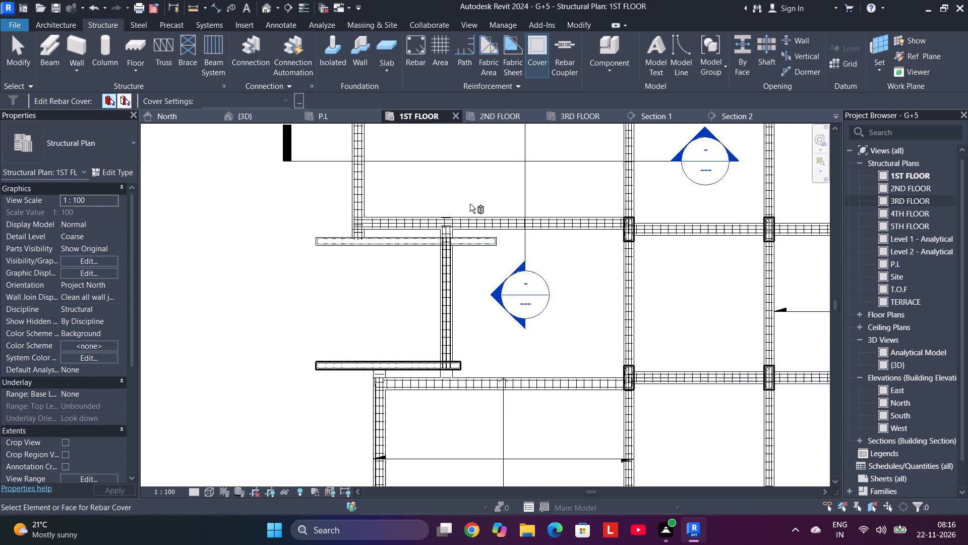
middle_drag(461, 191, 433, 274)
scroll(433, 274, down, 1)
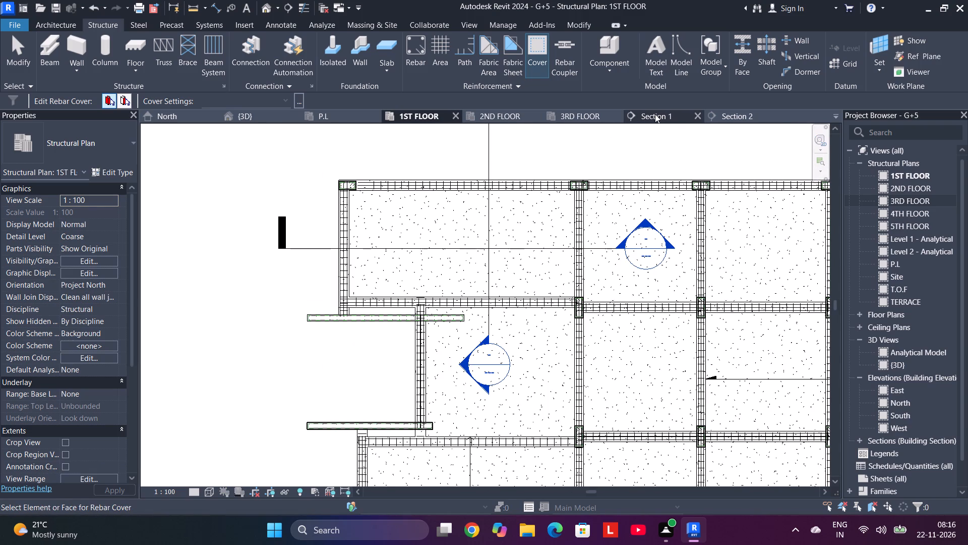
click(652, 114)
scroll(625, 189, down, 6)
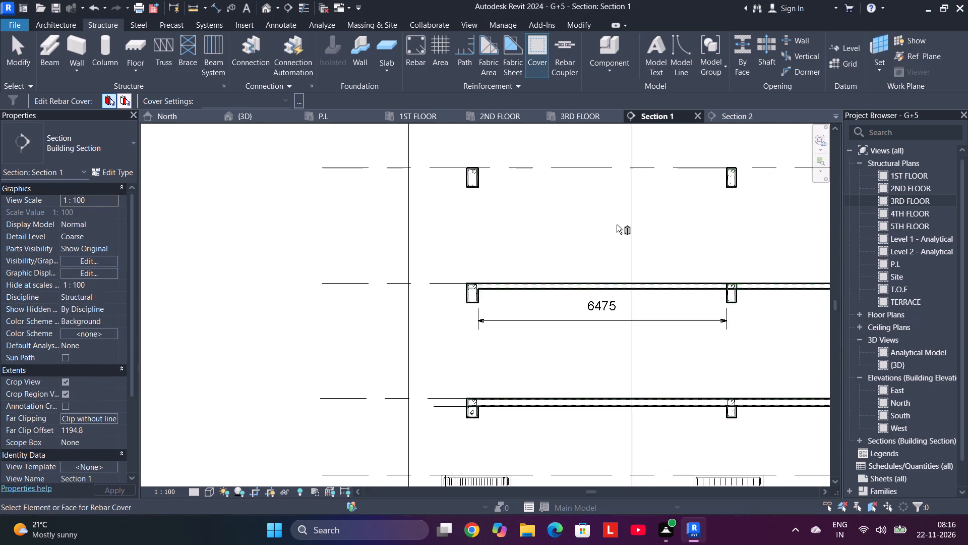
scroll(617, 225, down, 1)
scroll(601, 336, down, 1)
middle_drag(601, 335, 575, 330)
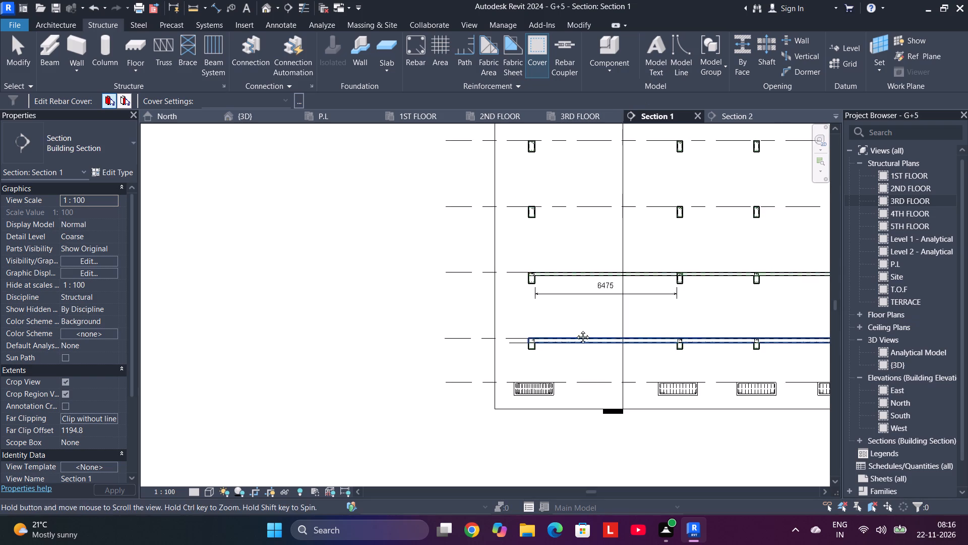
middle_drag(575, 330, 360, 289)
scroll(345, 230, up, 8)
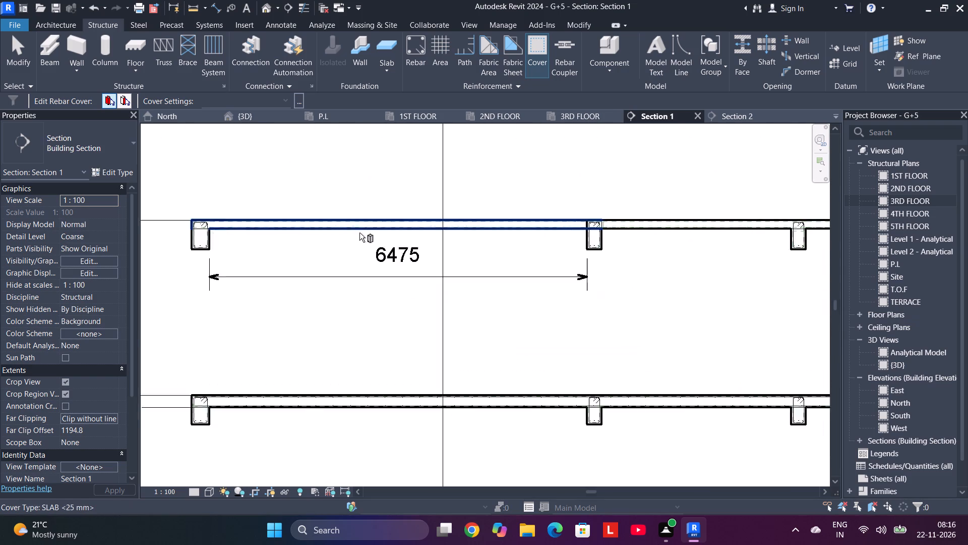
scroll(359, 233, up, 2)
scroll(359, 233, down, 2)
scroll(359, 233, up, 3)
scroll(370, 240, down, 2)
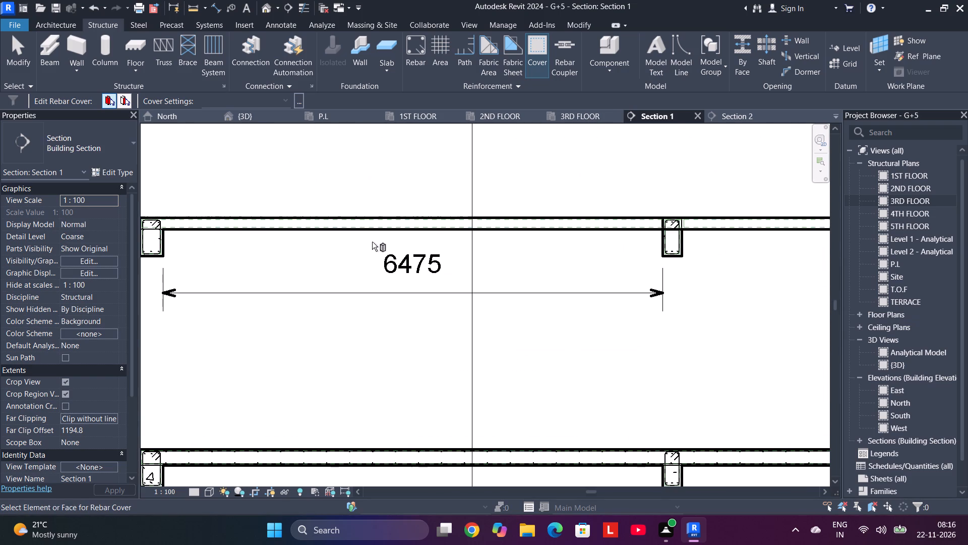
key(Escape)
Place a single straight 16M rebar of shape M_00 lengthwise along the bottom of the westernmost 1ST FLOOR slab in Section 1.
middle_drag(289, 248, 402, 277)
scroll(380, 256, up, 2)
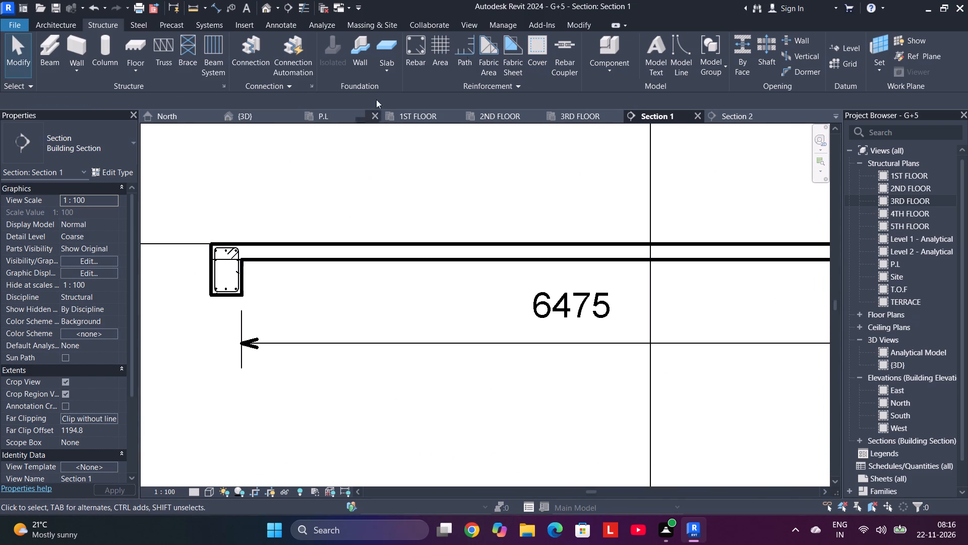
click(405, 50)
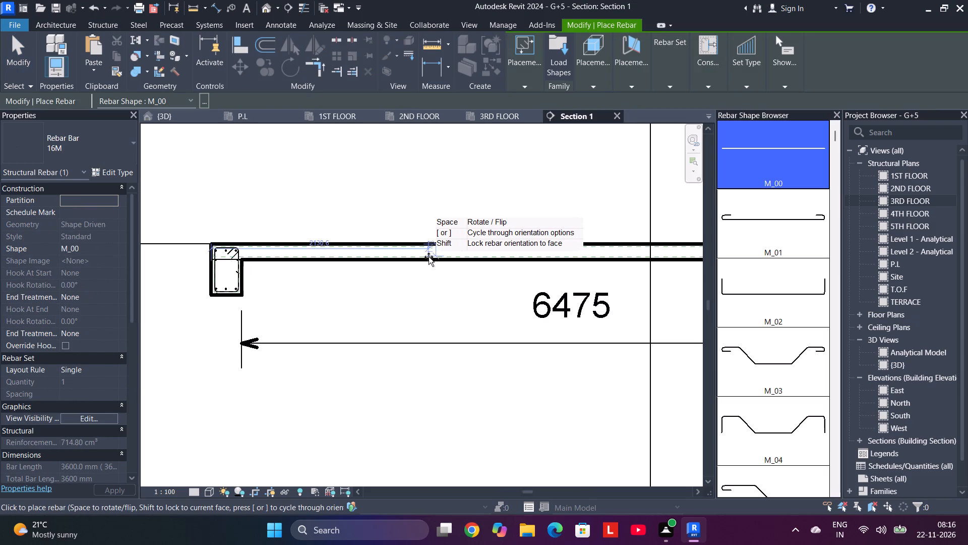
scroll(432, 255, up, 5)
scroll(438, 249, down, 2)
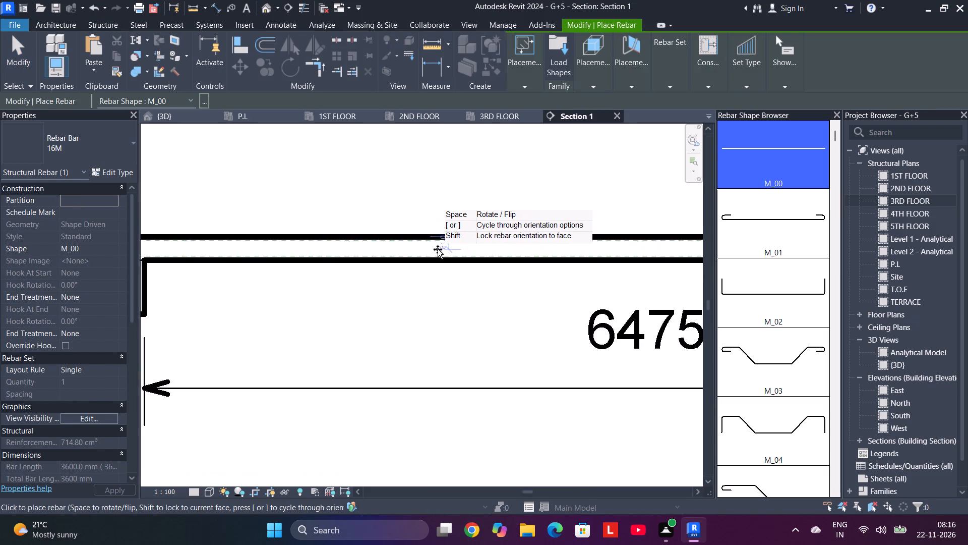
scroll(438, 249, down, 2)
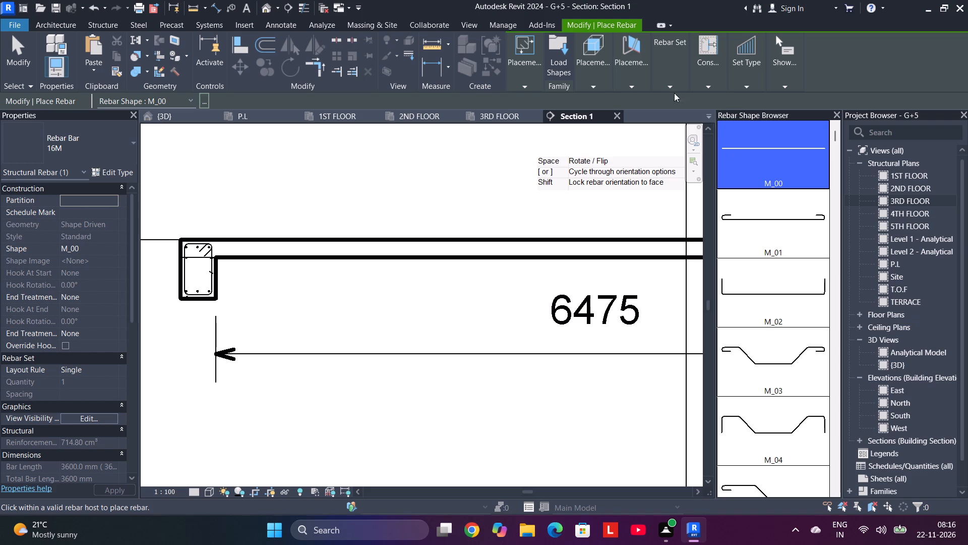
click(628, 75)
click(636, 125)
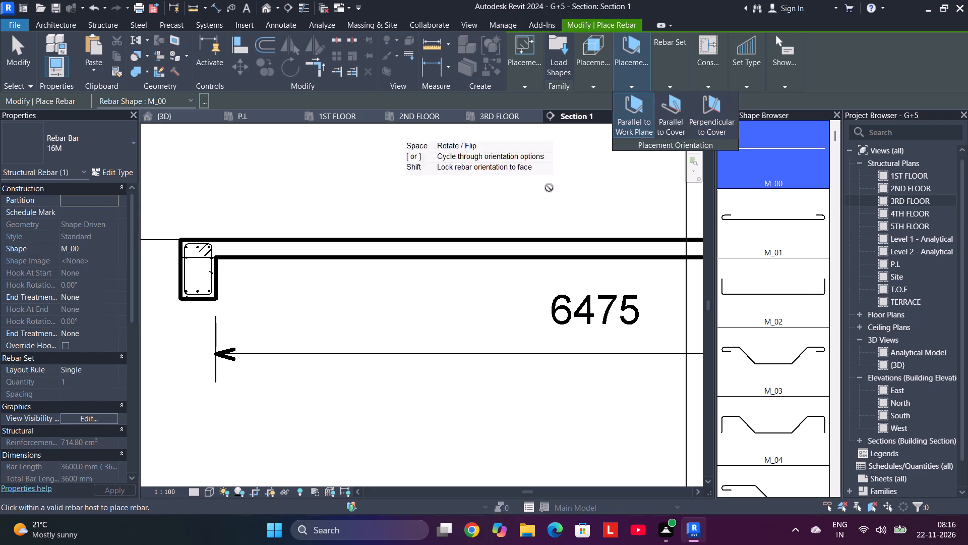
click(453, 252)
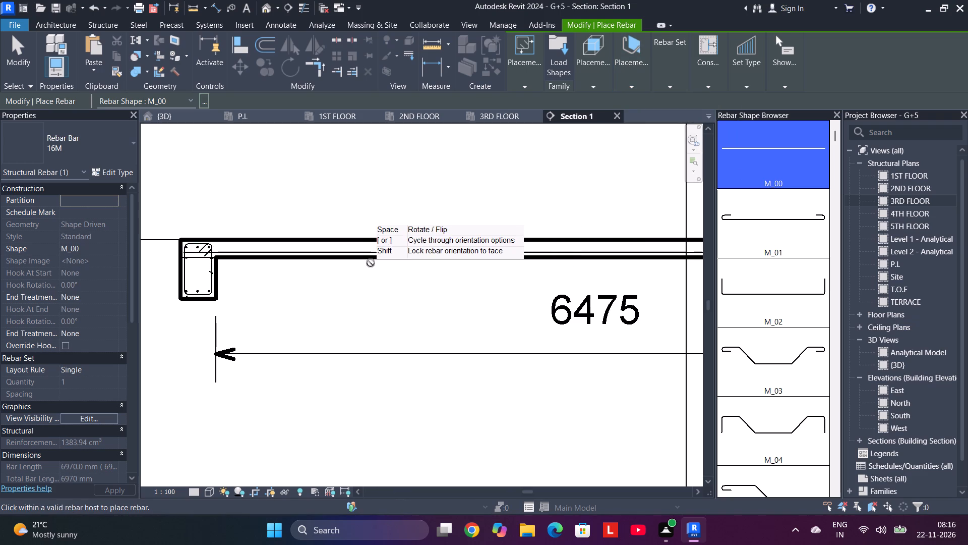
Set the lengthwise bottom rebar in the 6475 mm 1ST FLOOR slab bay to a Maximum Spacing layout at 150 mm.
key(Escape)
key(Escape)
click(372, 251)
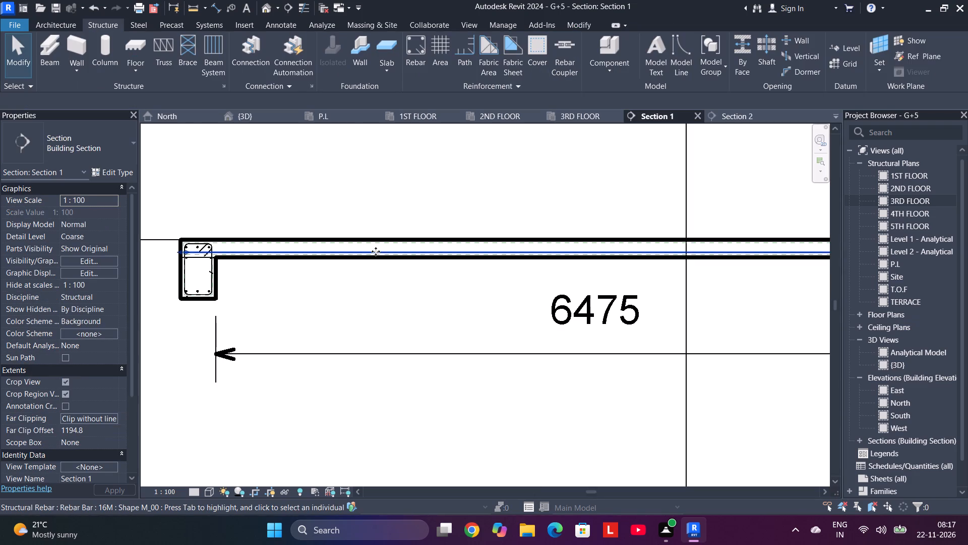
click(90, 392)
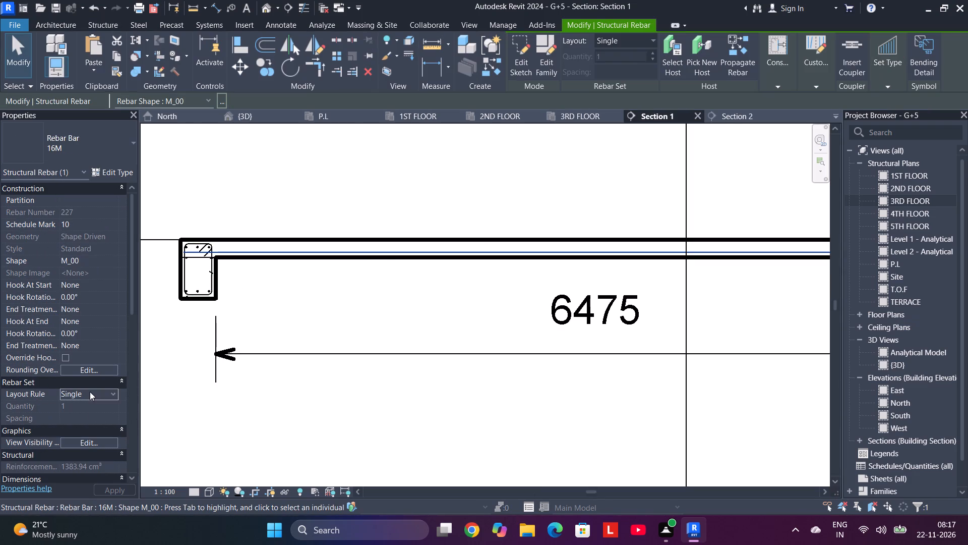
click(112, 392)
click(101, 424)
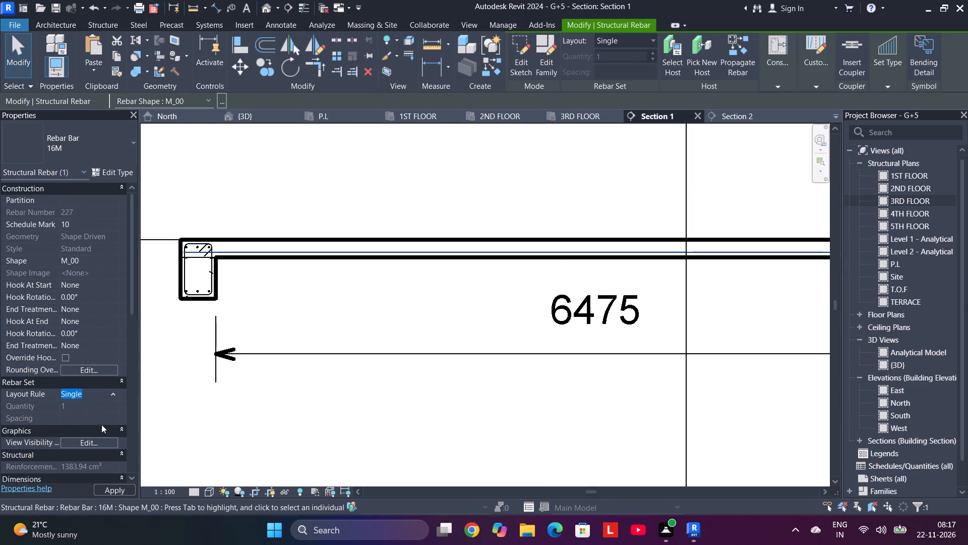
click(101, 418)
drag(101, 418, 21, 417)
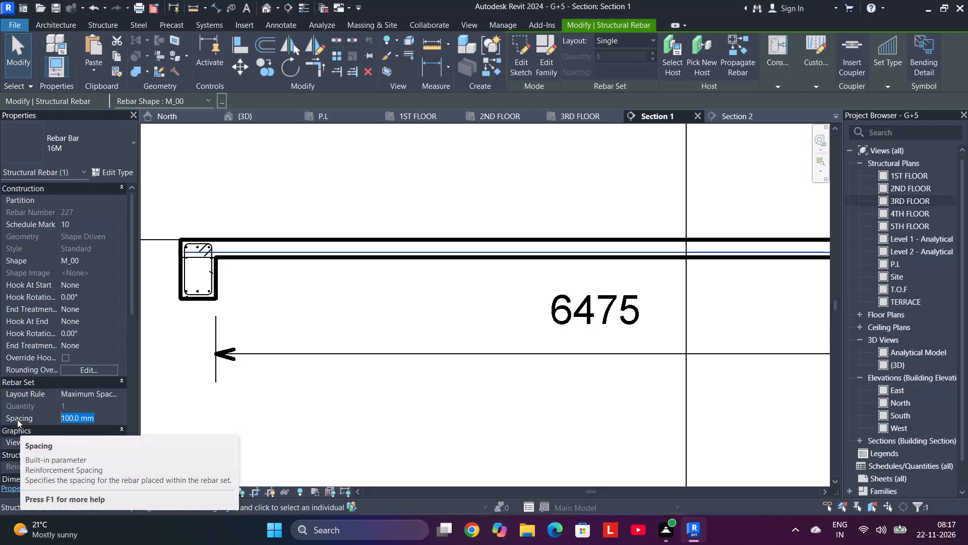
key(2)
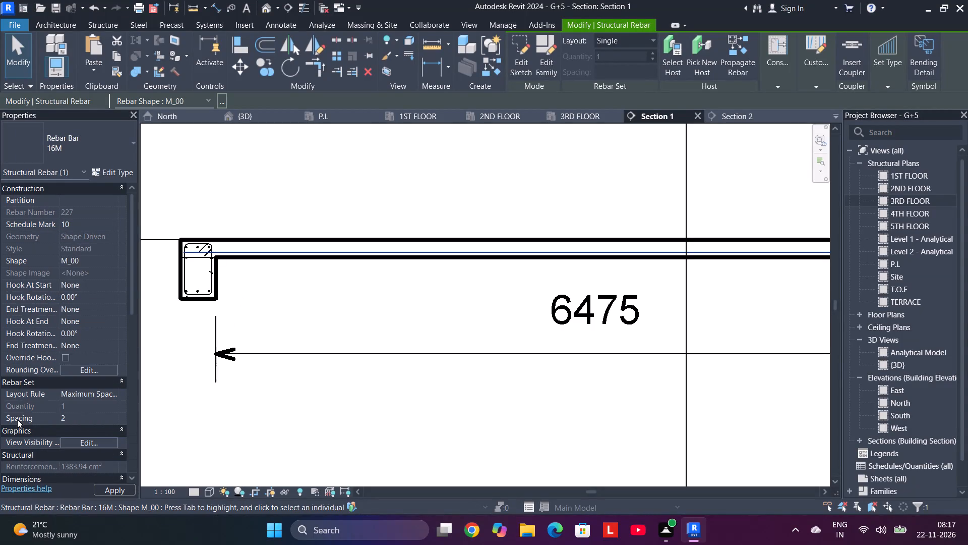
key(BackSpace)
text(150)
key(Return)
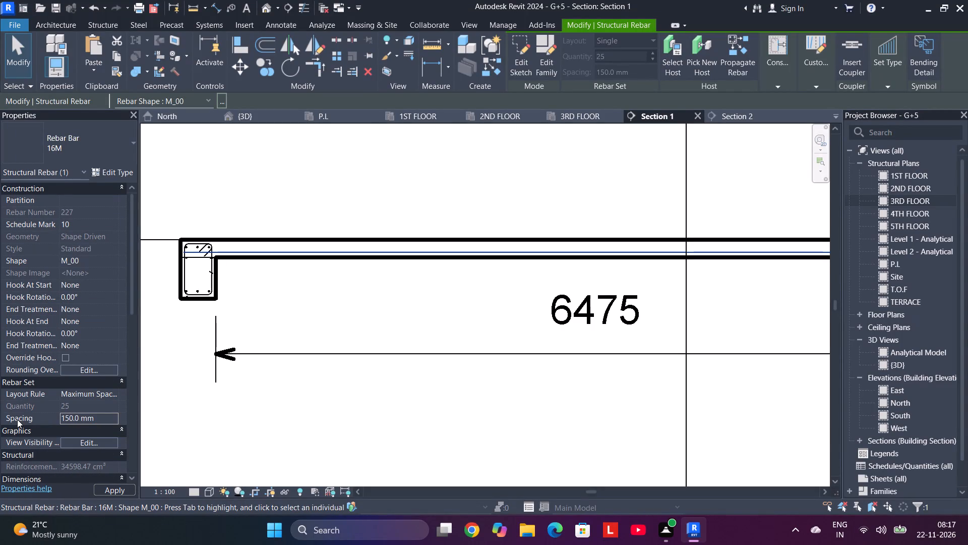
click(110, 490)
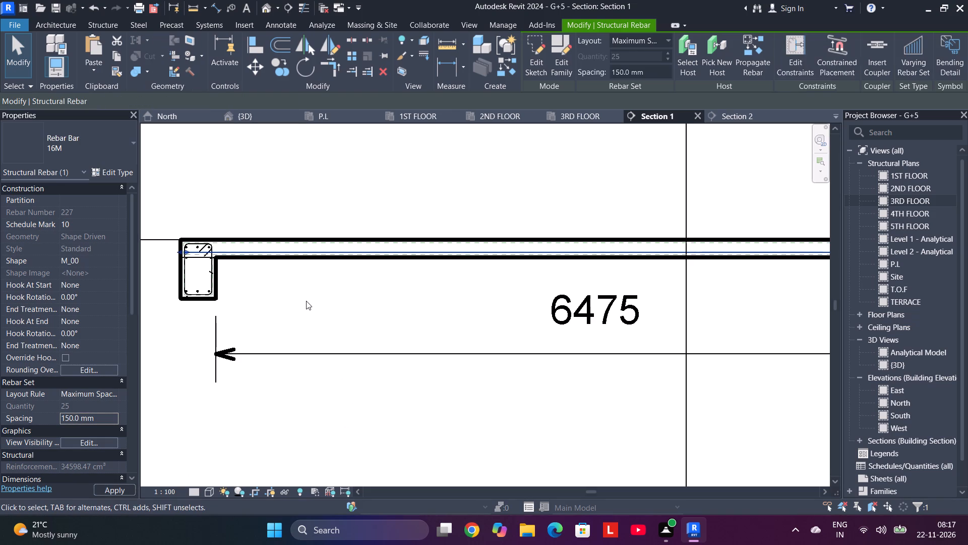
scroll(296, 178, down, 1)
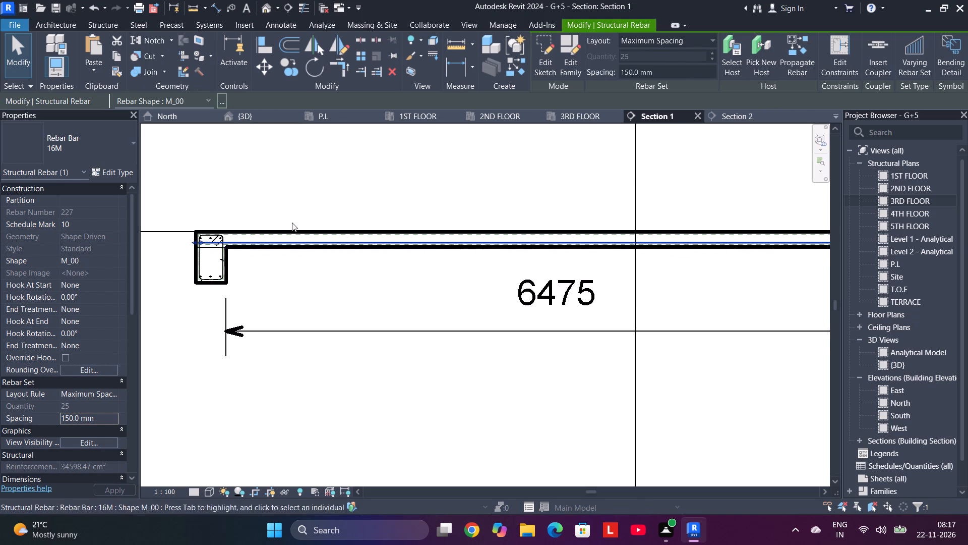
In Section 2, place a single straight 16M rebar of shape M_00 along the 3050 mm 1ST FLOOR slab bay, near the top.
click(724, 113)
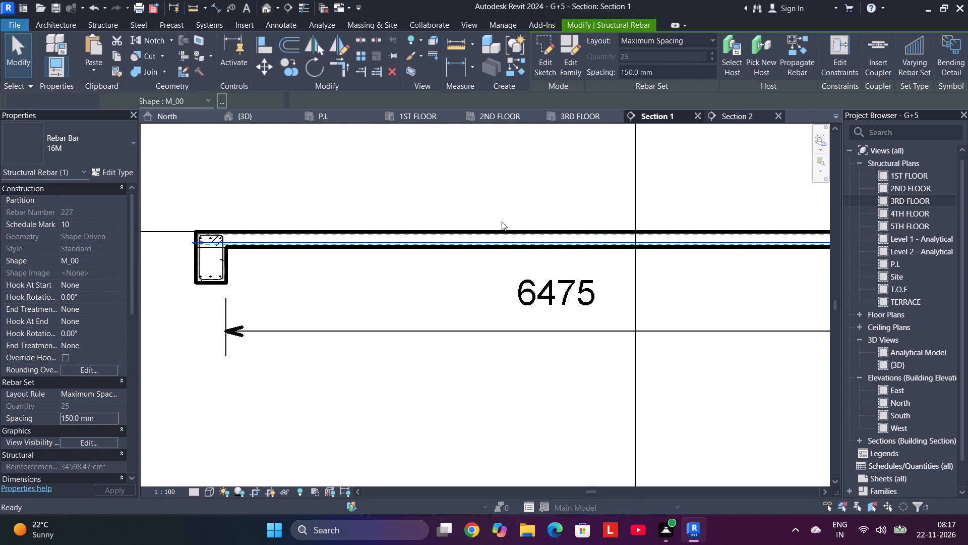
middle_drag(629, 316, 347, 309)
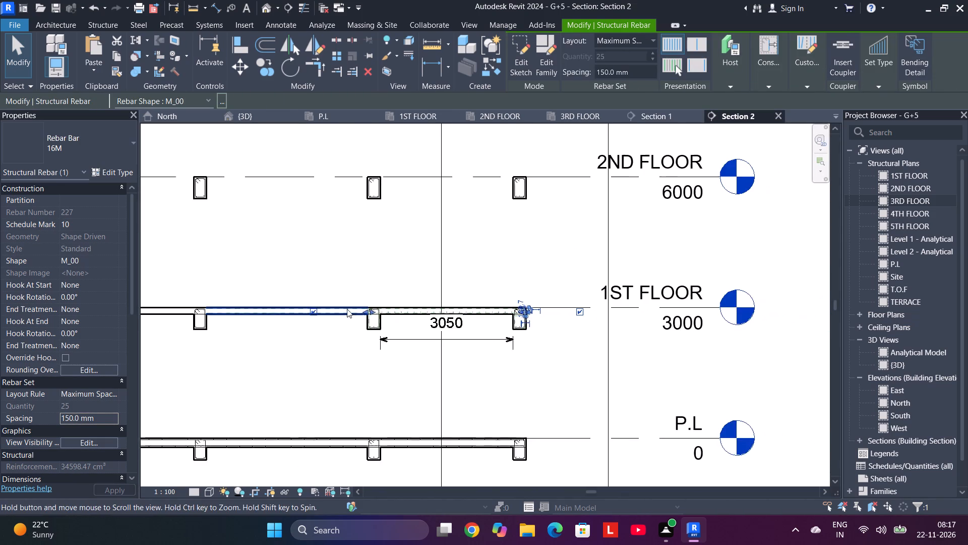
scroll(413, 315, up, 11)
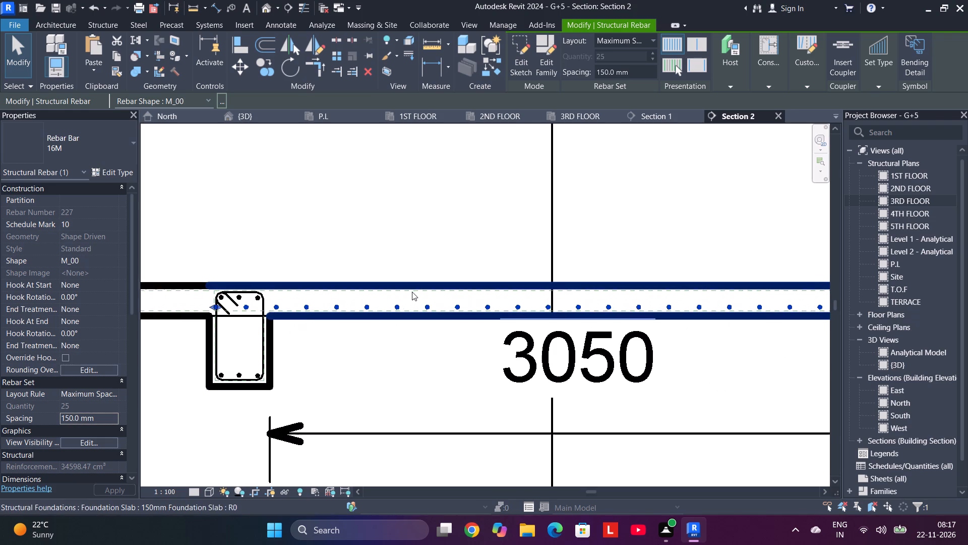
click(424, 211)
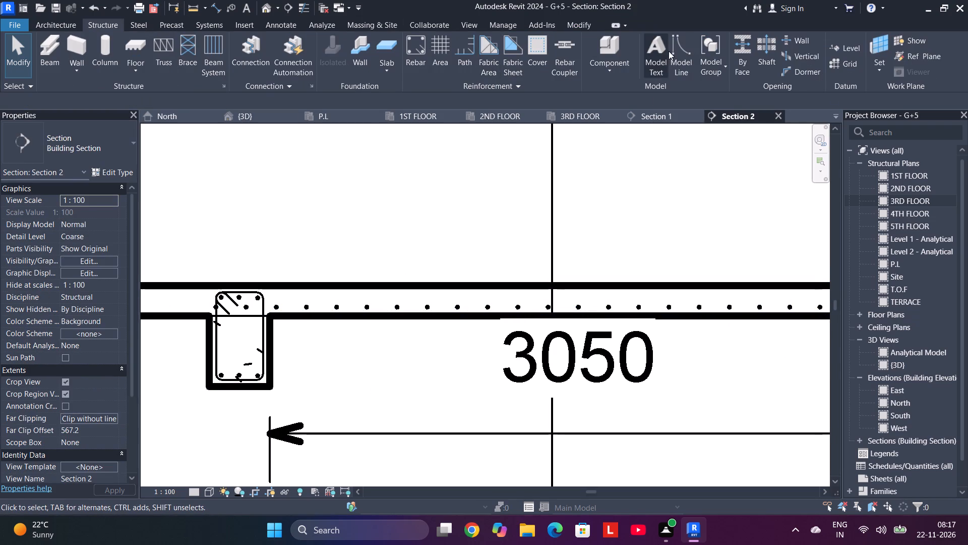
click(433, 56)
click(407, 53)
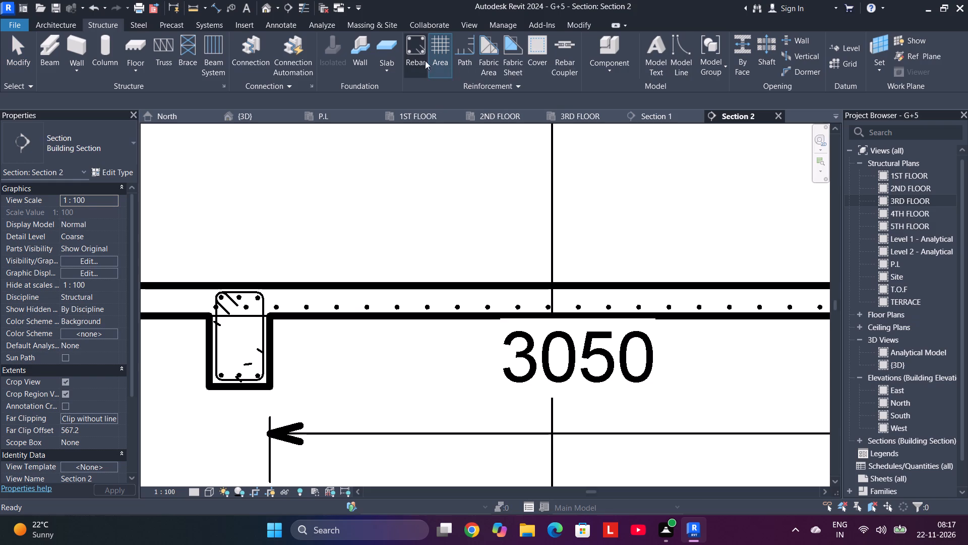
middle_drag(465, 157, 340, 148)
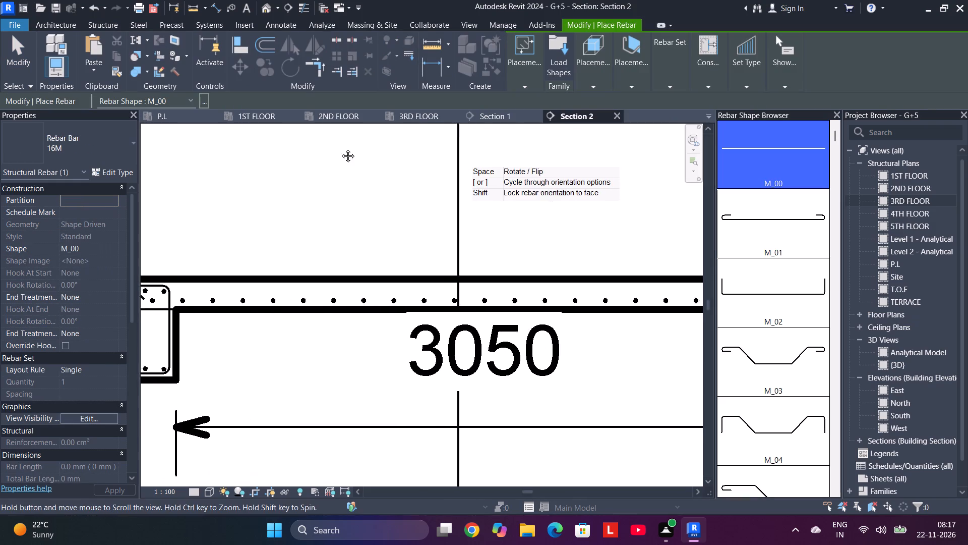
middle_drag(340, 148, 340, 148)
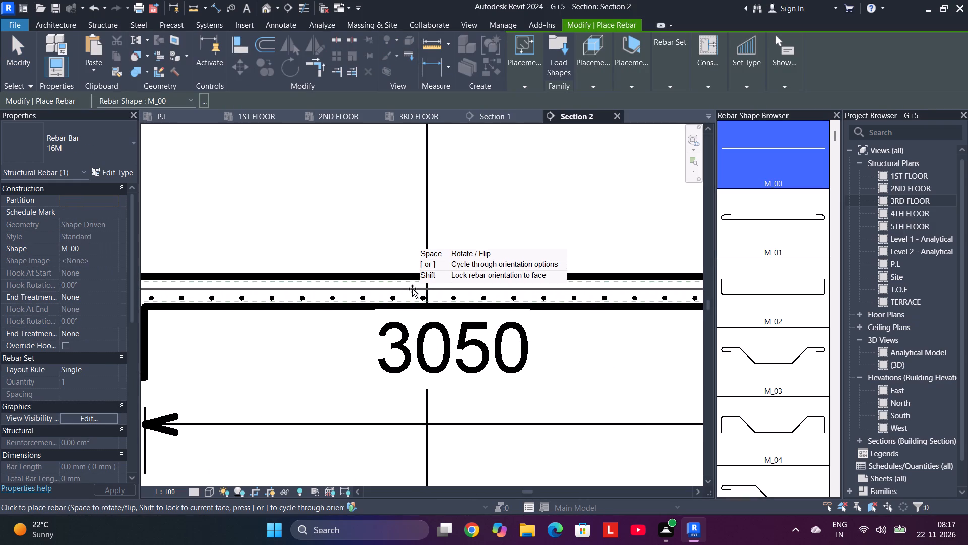
click(412, 289)
scroll(411, 197, down, 3)
middle_drag(383, 230, 381, 233)
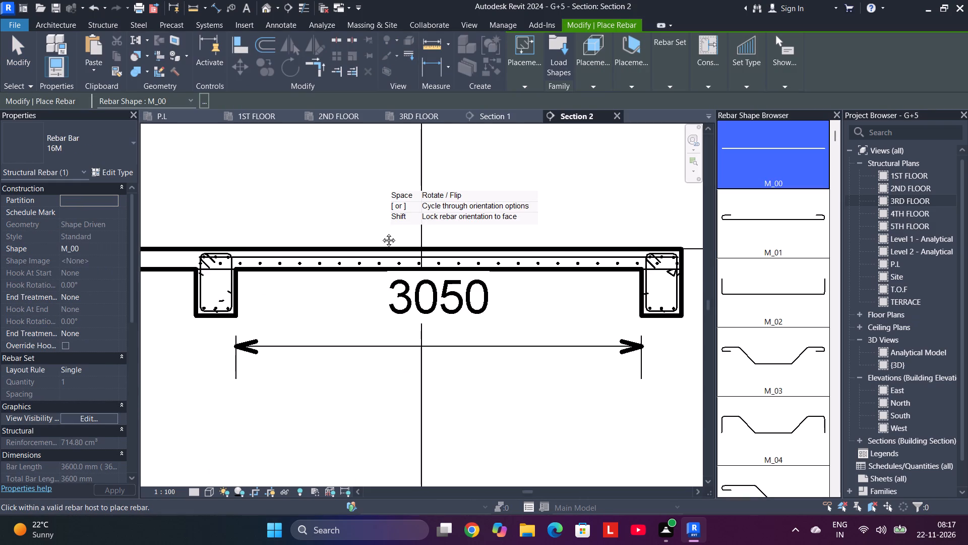
middle_drag(381, 233, 368, 242)
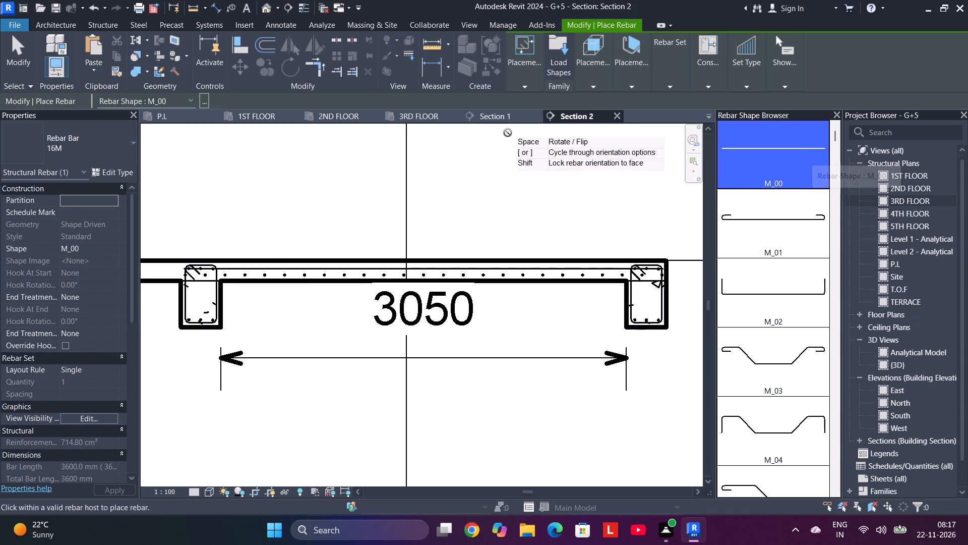
key(Escape)
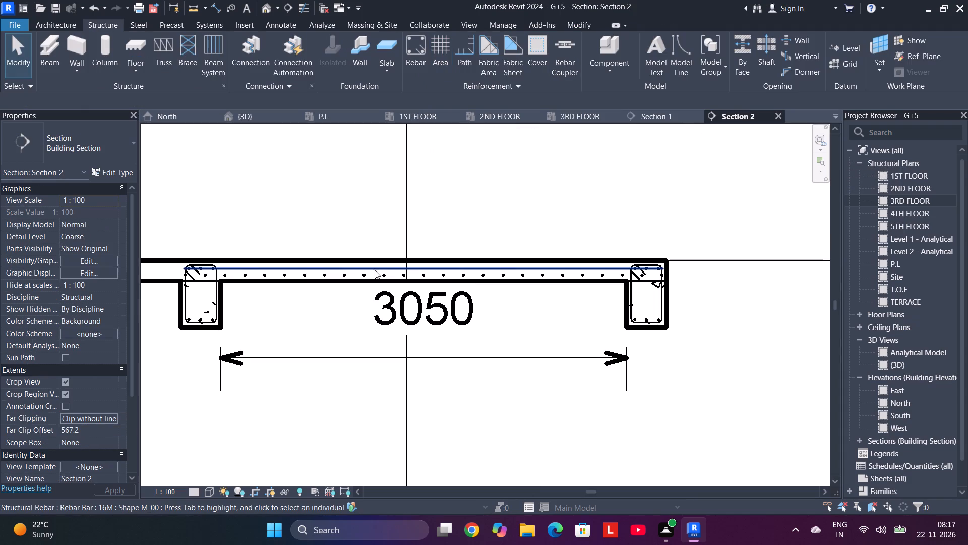
Open the sketch of the new top bar in the 3050 mm bay and delete its straight line.
click(375, 269)
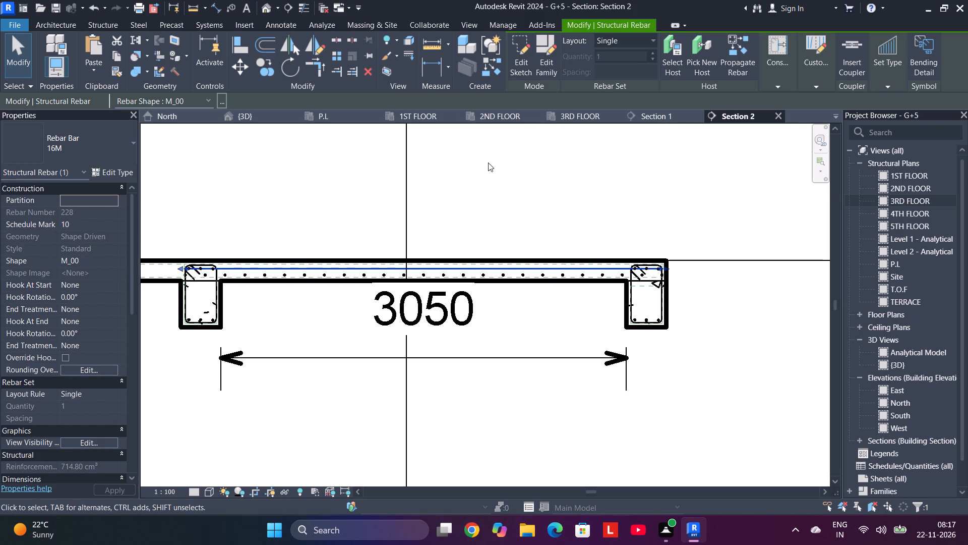
click(516, 49)
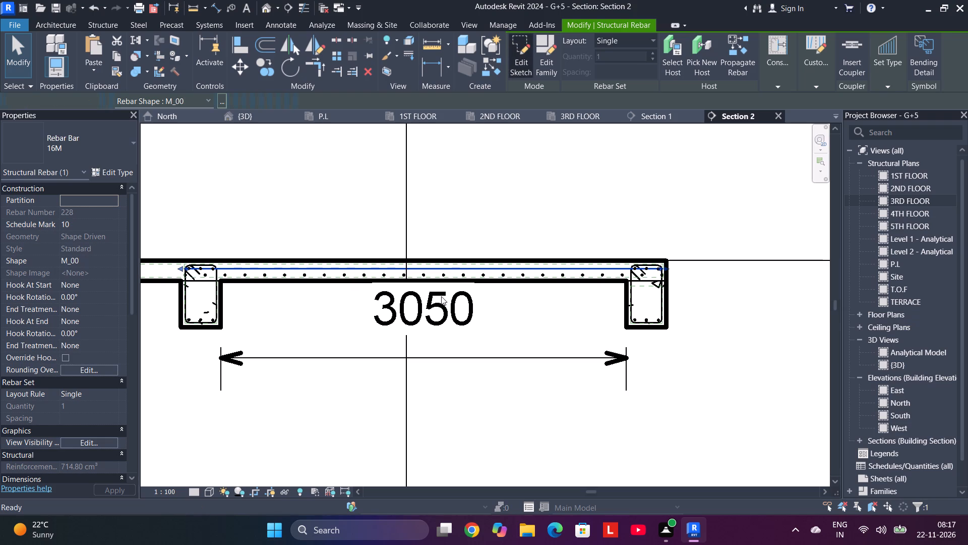
click(447, 266)
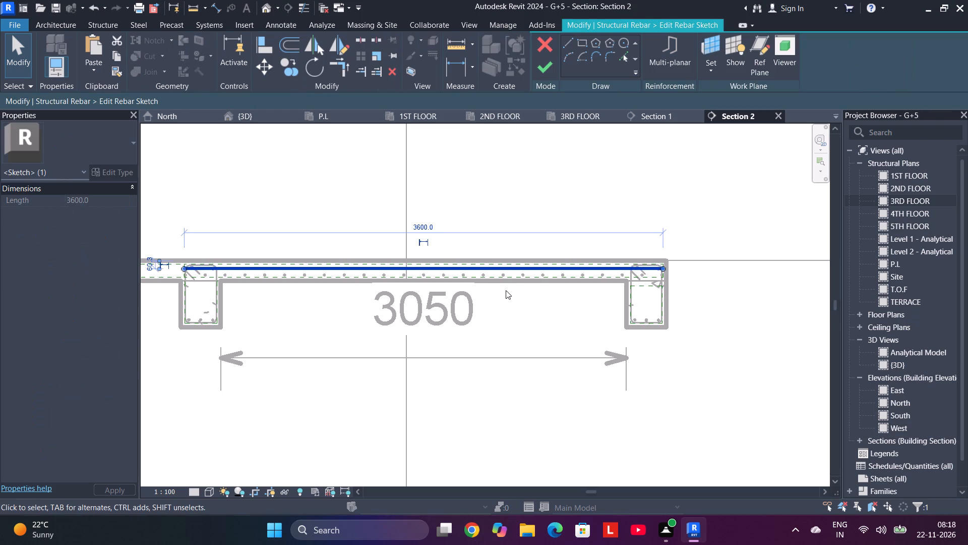
key(Delete)
Sketch a 610 mm segment along the top cover line from the interior beam's inner face, continuing at 45° down to the bottom cover line.
scroll(218, 283, up, 6)
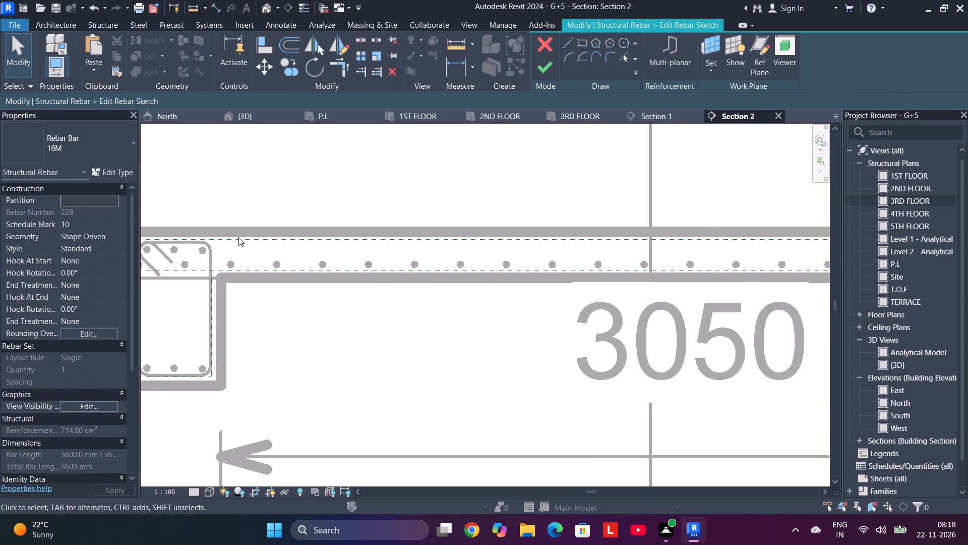
scroll(238, 237, up, 1)
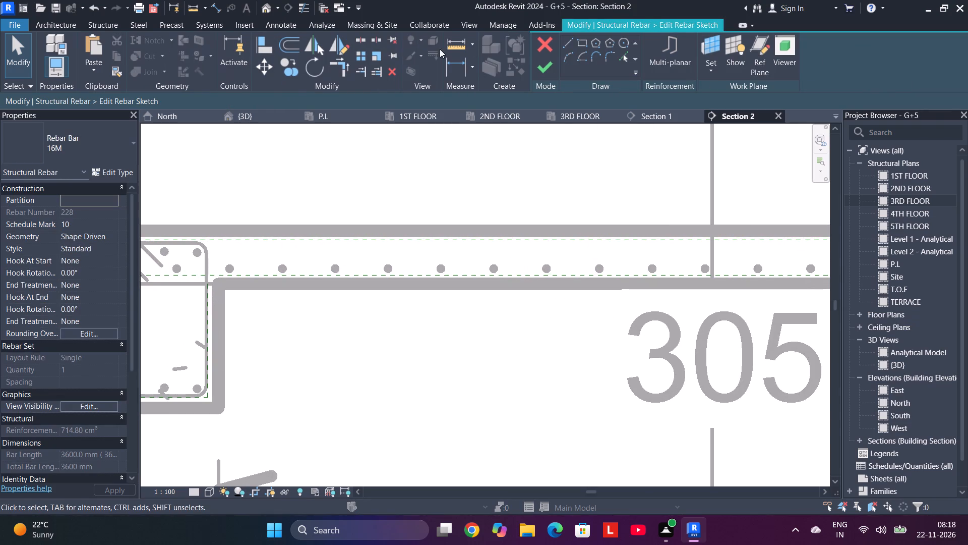
click(565, 41)
scroll(226, 253, up, 3)
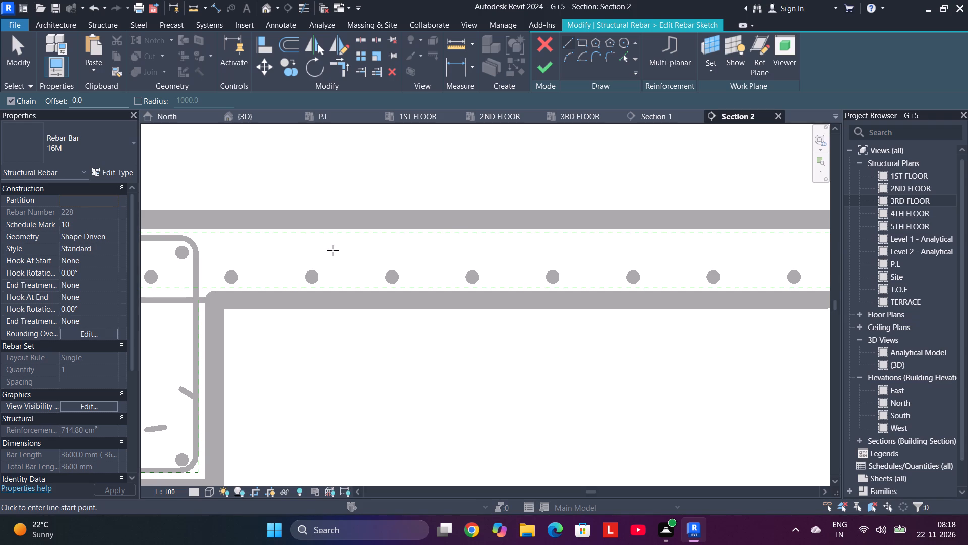
click(215, 234)
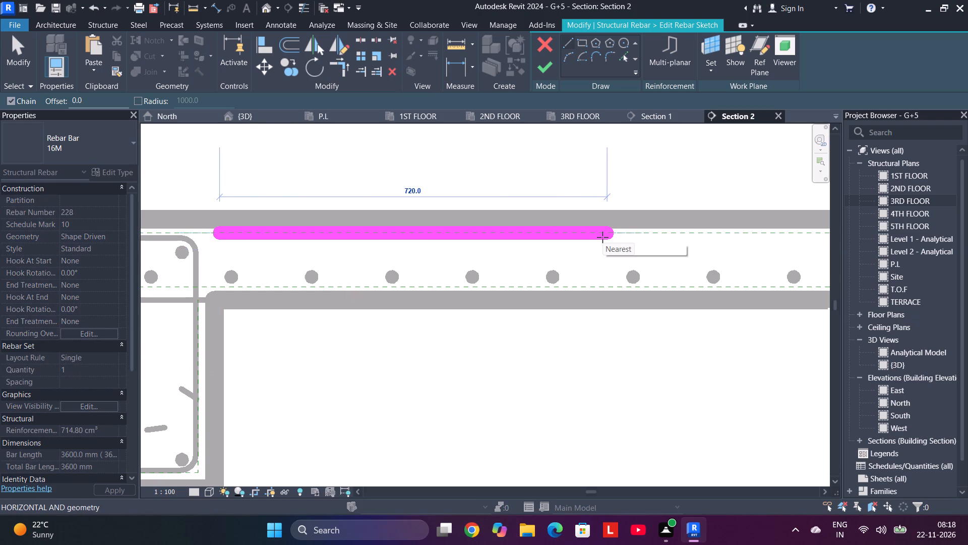
text(610)
key(Return)
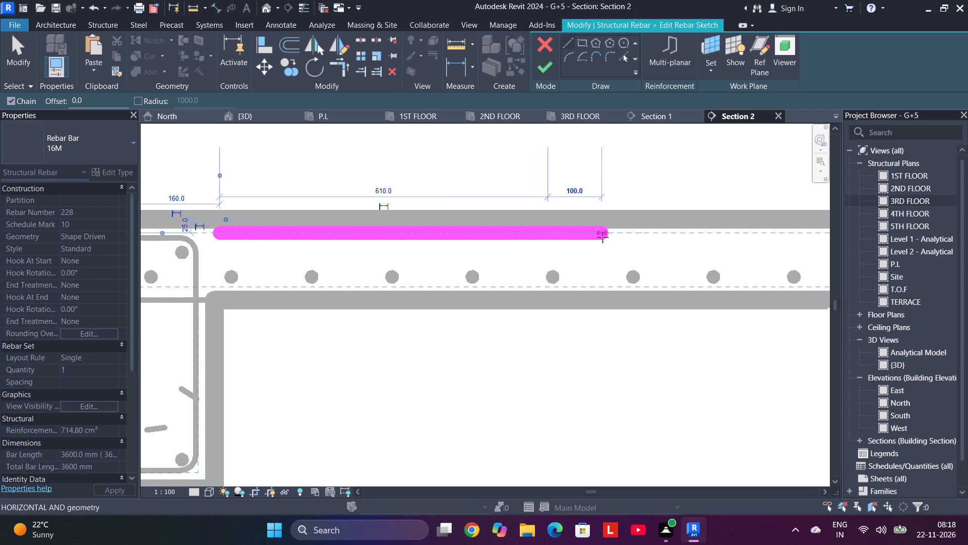
click(594, 284)
middle_drag(716, 279, 216, 298)
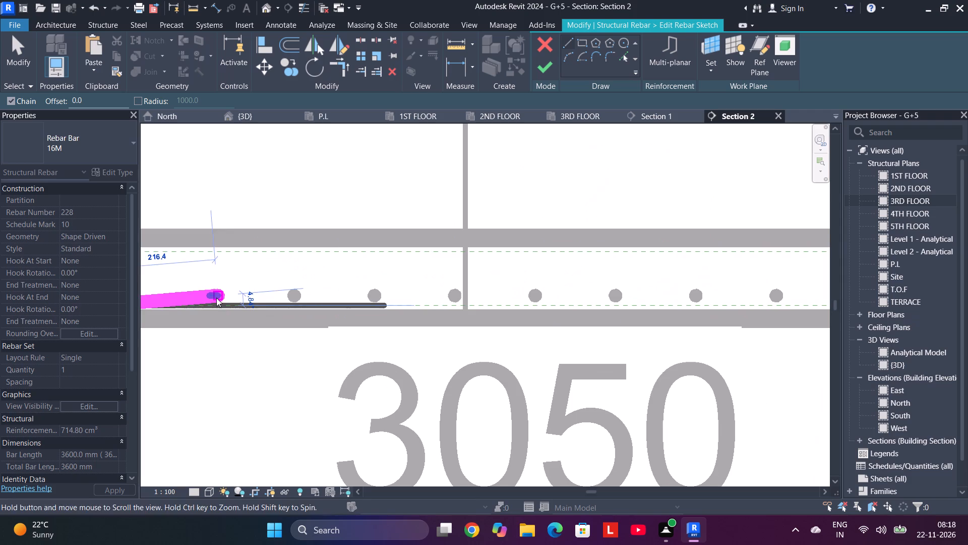
key(Escape)
Sketch a 610 mm segment along the top cover line from the edge beam's inner face, continuing at 45° down to the bottom cover line.
scroll(671, 291, down, 2)
middle_drag(669, 291, 321, 342)
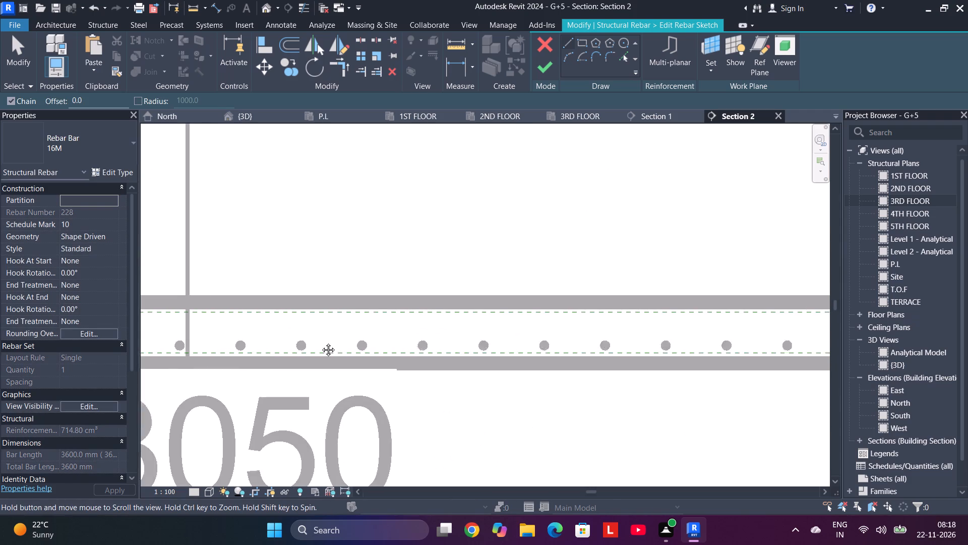
middle_drag(321, 342, 316, 342)
middle_click(314, 342)
middle_drag(307, 338, 155, 244)
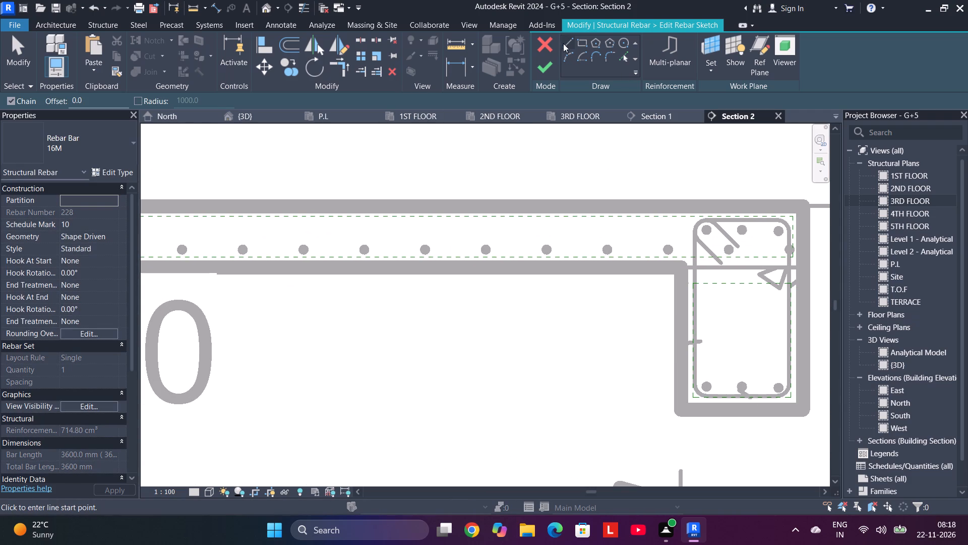
click(564, 43)
scroll(675, 241, up, 4)
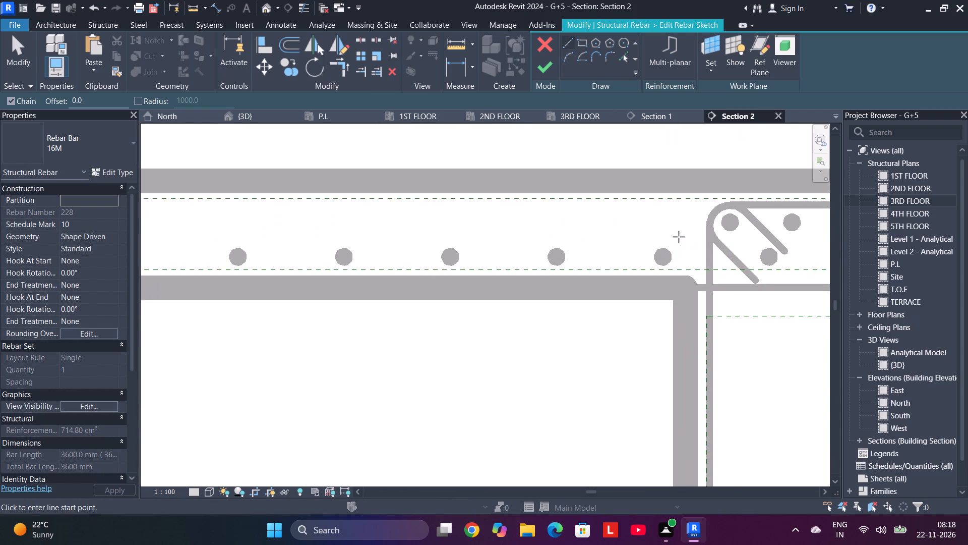
click(689, 198)
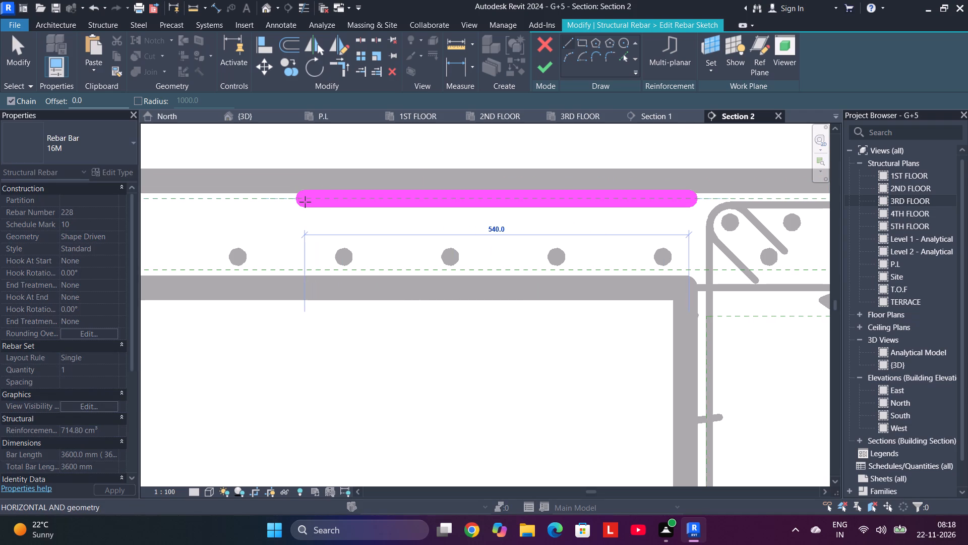
text(610)
key(Return)
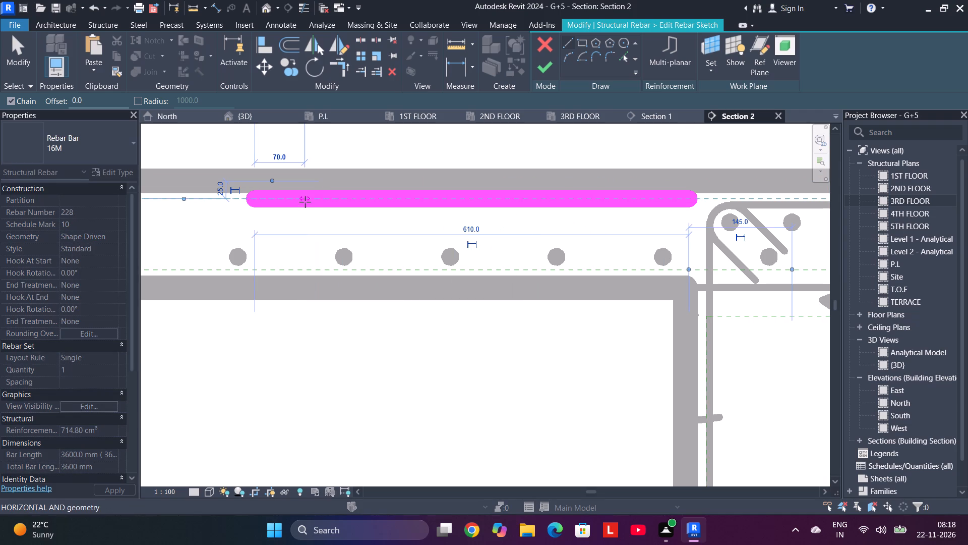
middle_drag(200, 248, 314, 242)
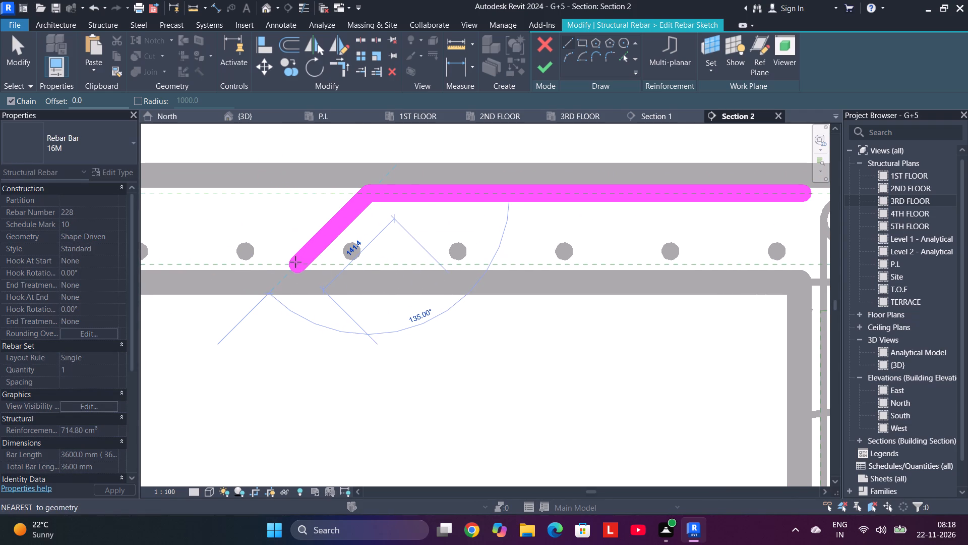
click(295, 262)
Sketch the bottom segment along the bottom cover line, trim it to the opposite inclined segment, and finish the cranked bar sketch.
middle_drag(216, 271, 514, 268)
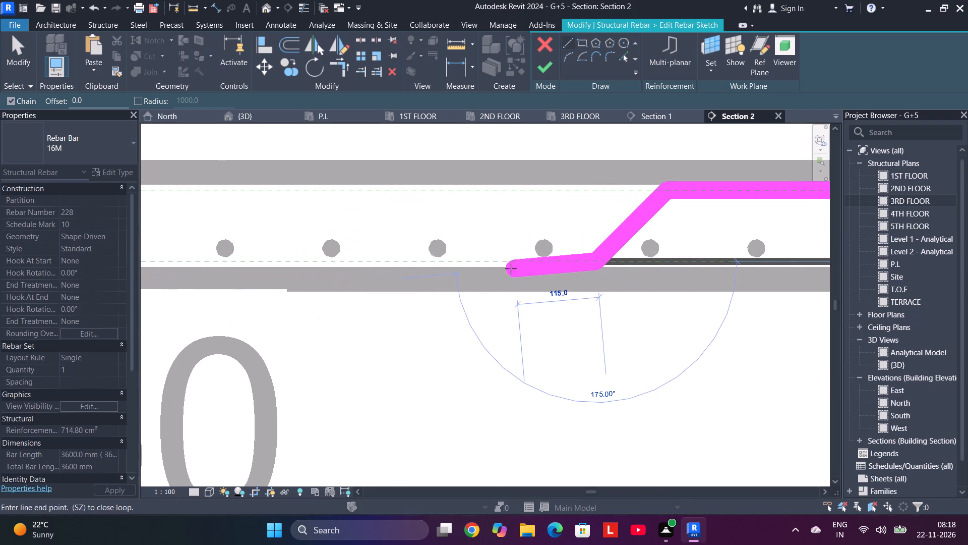
middle_drag(230, 258, 709, 296)
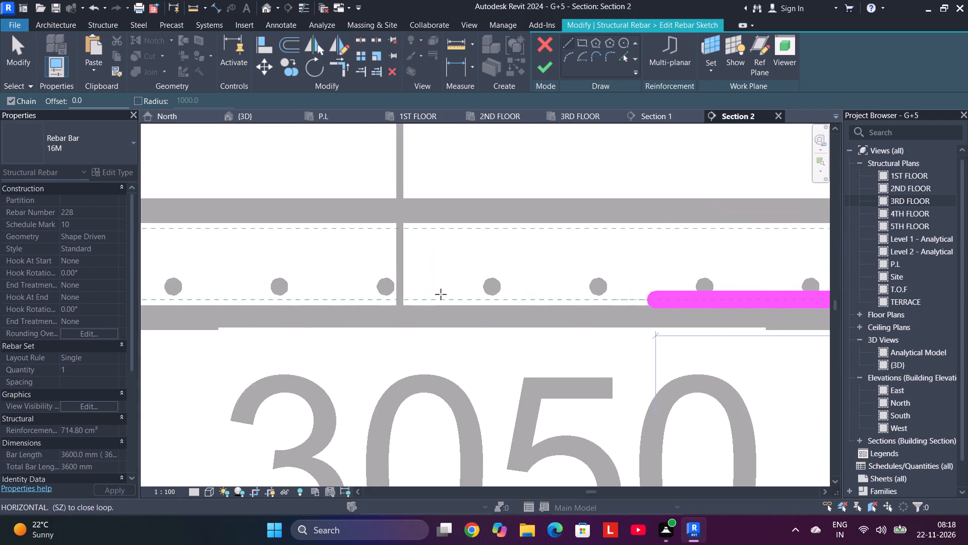
middle_drag(325, 288, 685, 300)
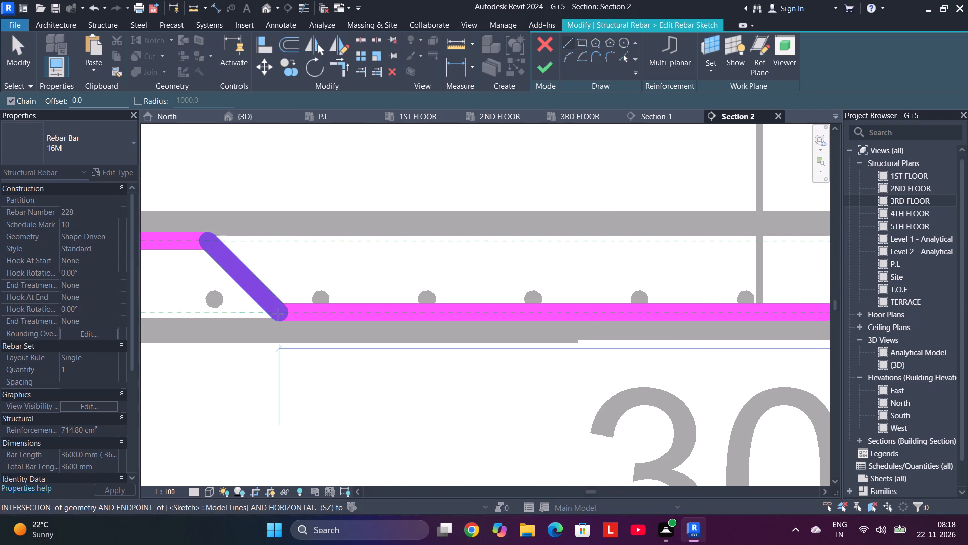
click(348, 318)
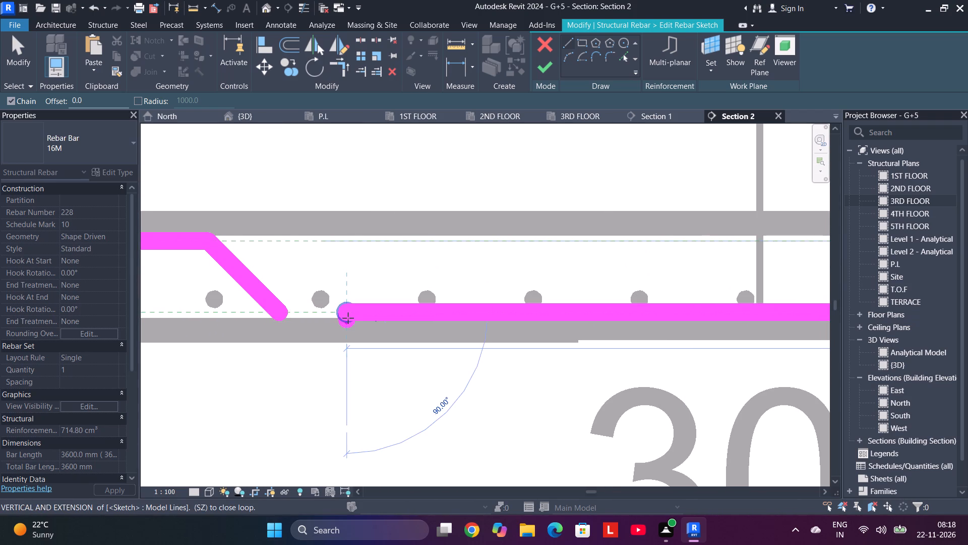
key(Escape)
click(348, 68)
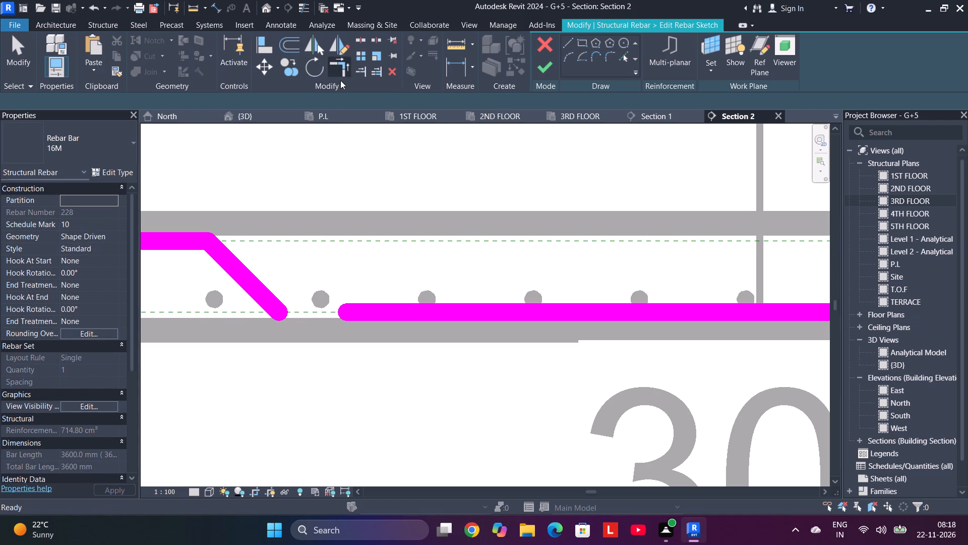
click(388, 311)
click(262, 293)
scroll(425, 301, down, 4)
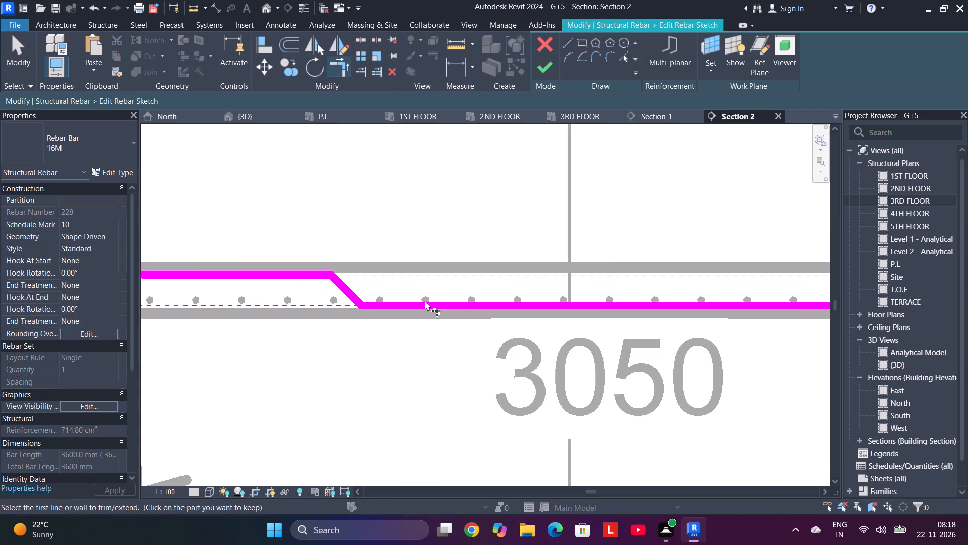
scroll(425, 301, down, 7)
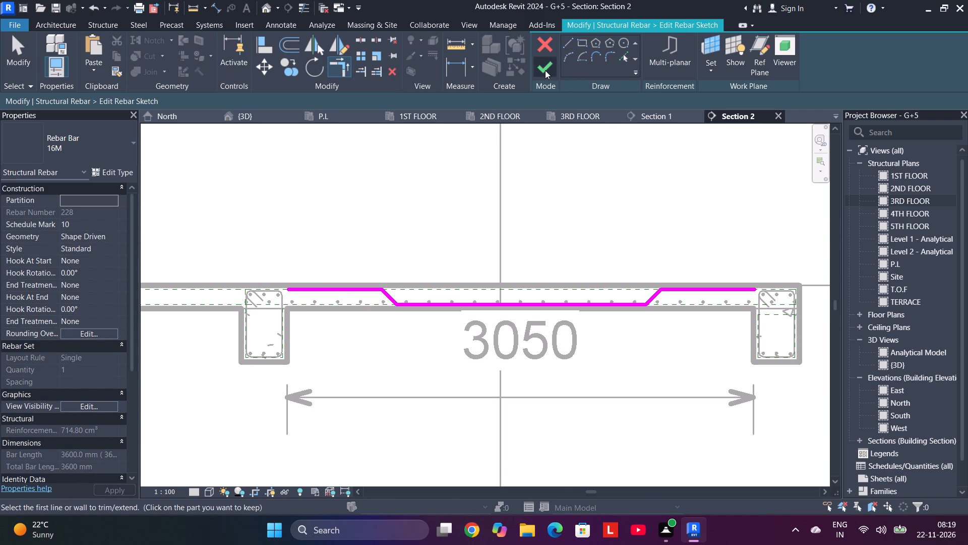
click(542, 67)
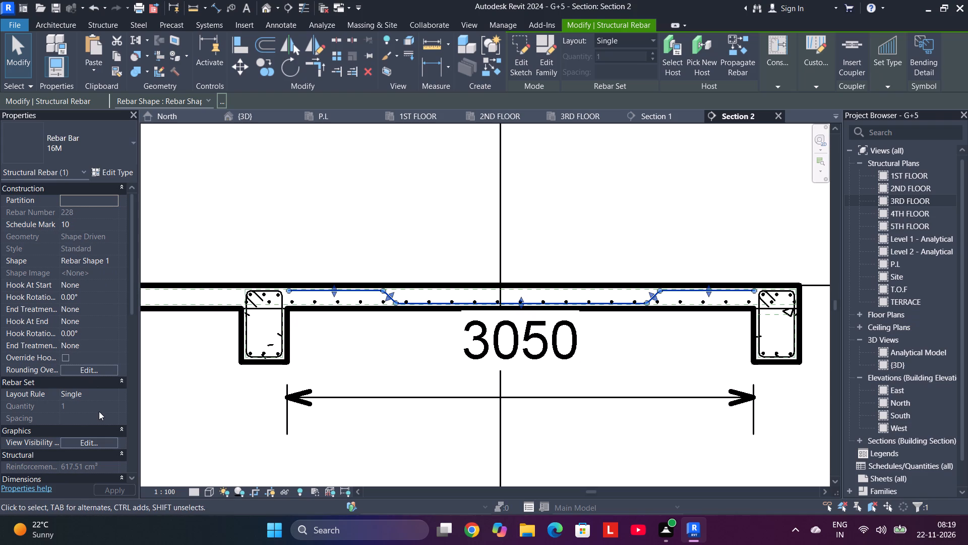
Set the cranked rebar in the 3050 mm bay to a Maximum Spacing layout at 150 mm.
click(106, 393)
click(107, 393)
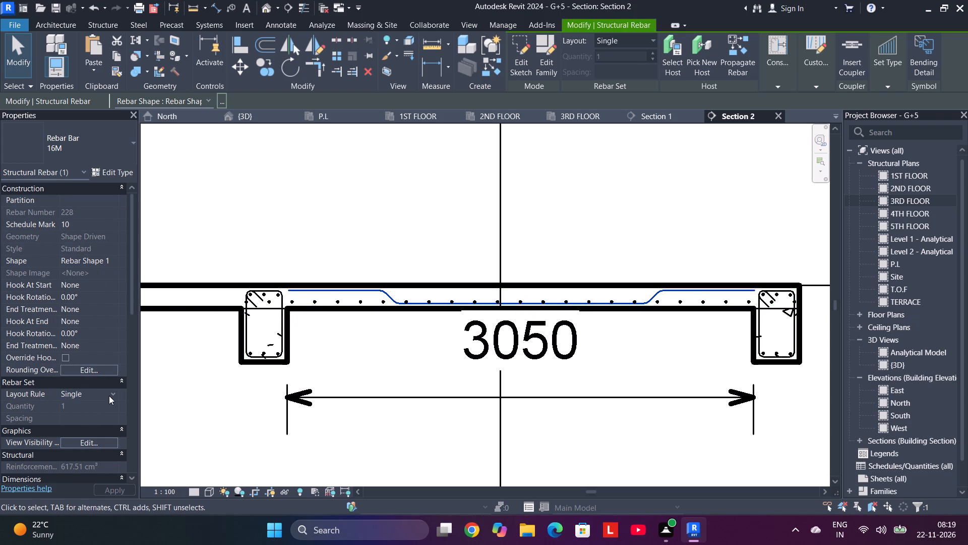
click(110, 396)
click(96, 427)
click(94, 419)
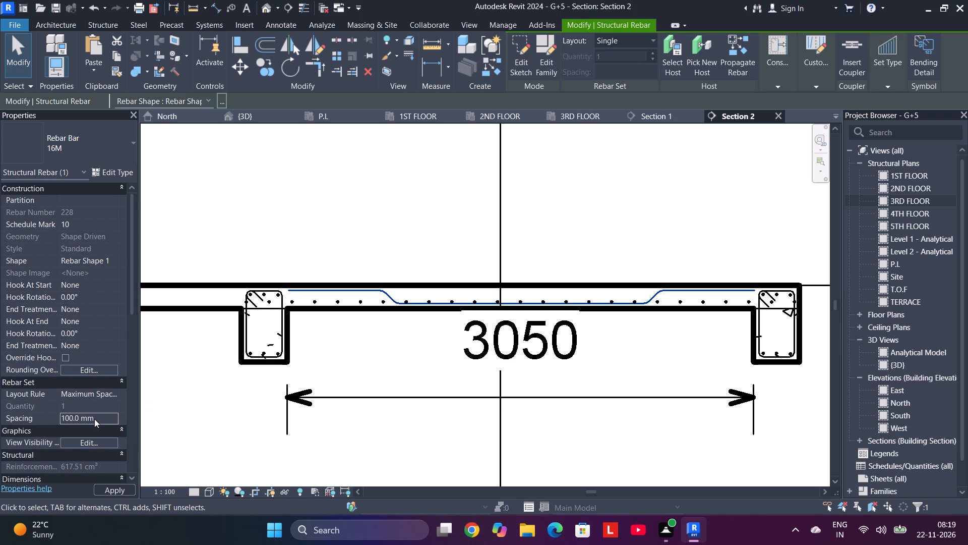
drag(94, 419, 31, 414)
text(150)
key(Return)
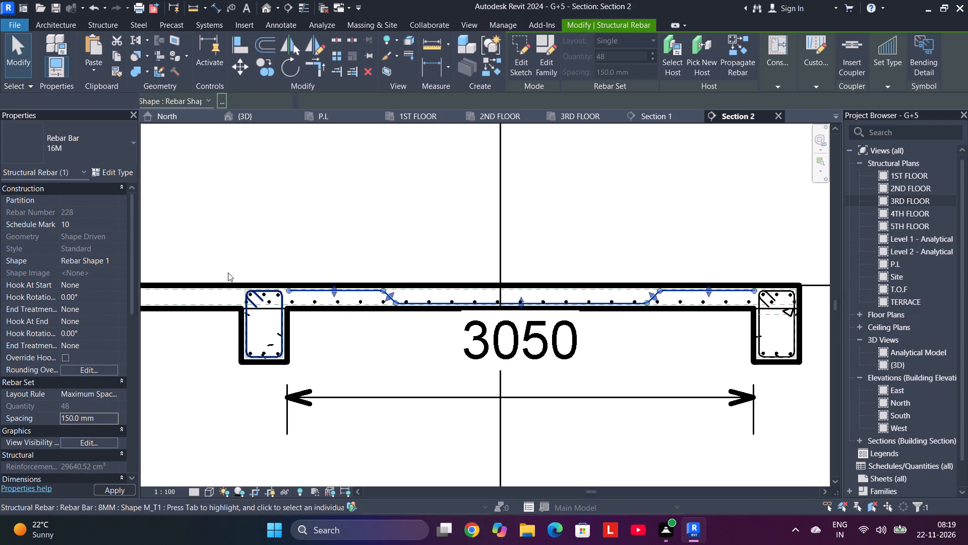
Change the cranked rebar set in the 3050 mm bay to the 8MM bar type.
click(107, 147)
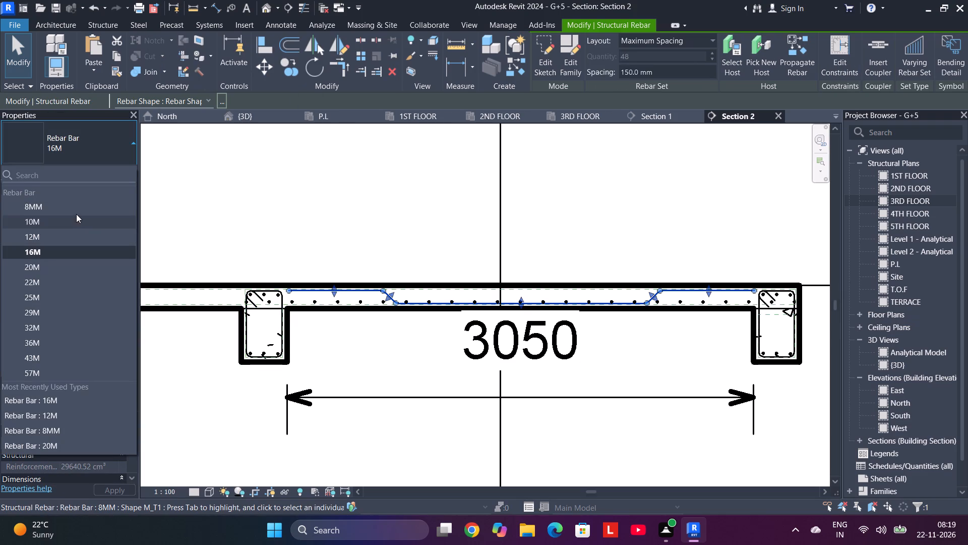
click(78, 209)
Change the straight lengthwise bottom rebar set in the 3050 mm bay to the 10M bar type.
scroll(334, 293, up, 4)
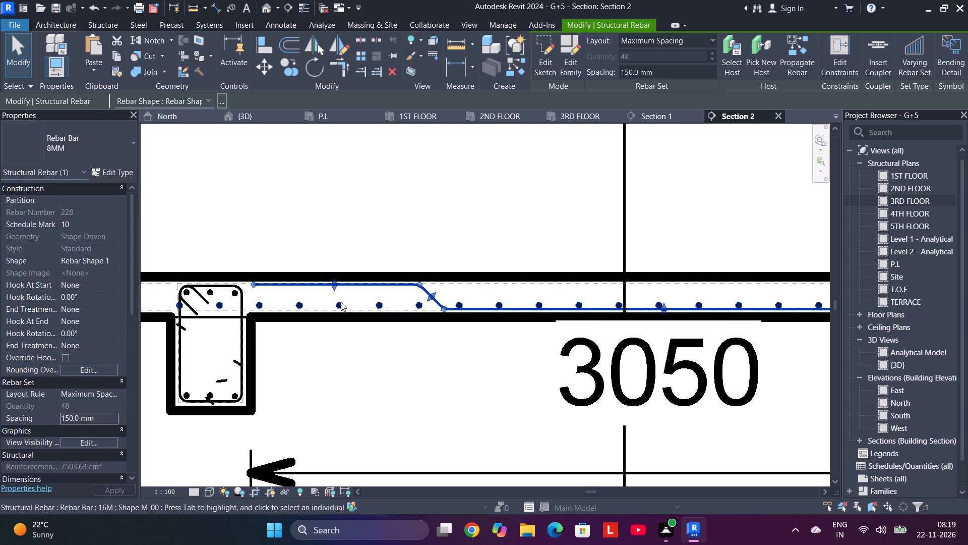
click(341, 302)
click(102, 153)
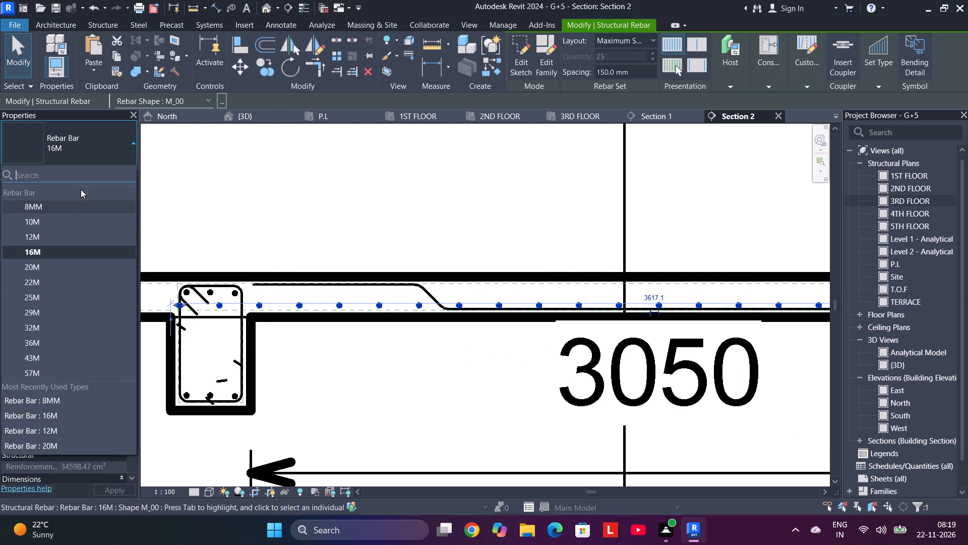
click(68, 222)
click(490, 233)
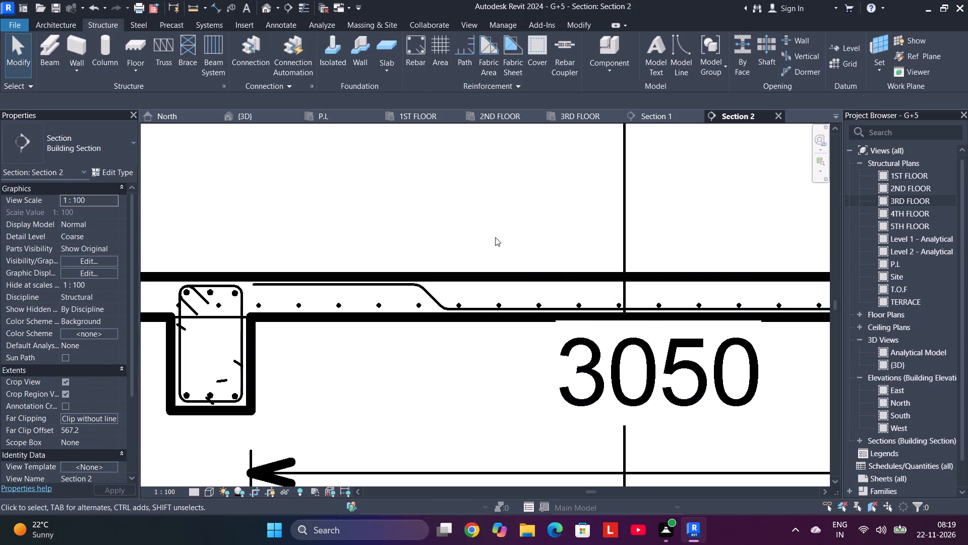
Examine the reinforced bay and the adjoining unreinforced slab bays in Section 2, Section 1 and the 1ST FLOOR plan.
scroll(585, 331, up, 3)
scroll(585, 331, down, 4)
middle_drag(569, 326, 140, 311)
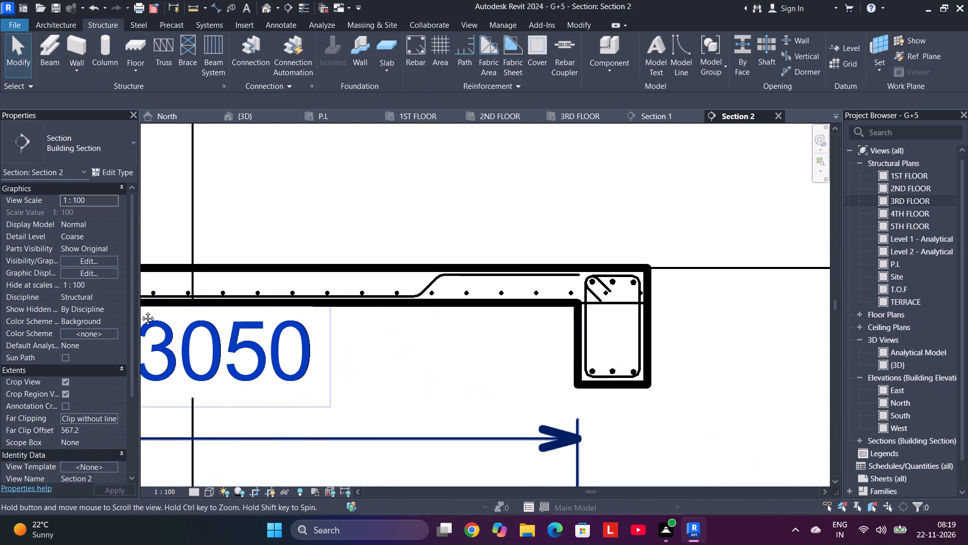
middle_drag(140, 311, 579, 300)
scroll(373, 227, down, 4)
middle_drag(374, 227, 704, 227)
scroll(700, 229, up, 1)
scroll(523, 223, down, 4)
middle_drag(521, 223, 399, 232)
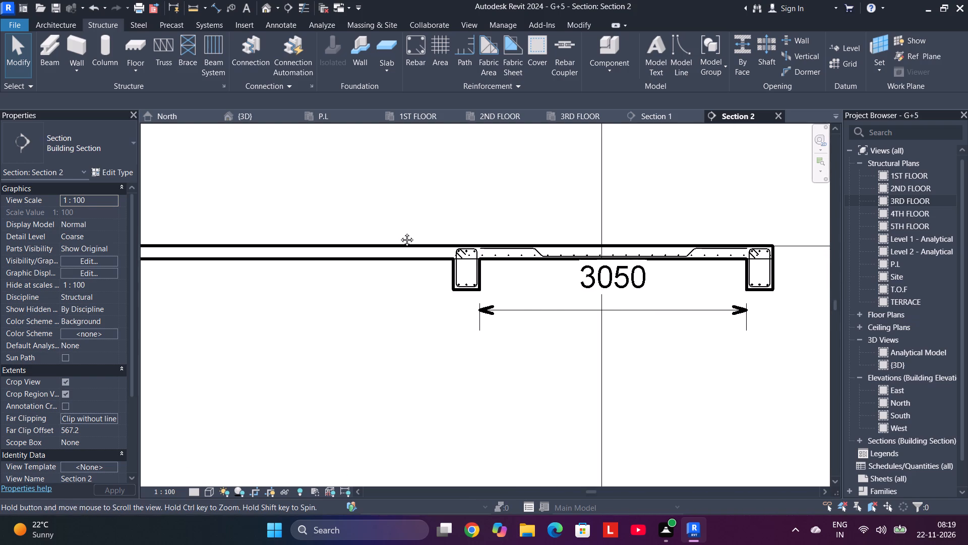
middle_drag(399, 232, 539, 238)
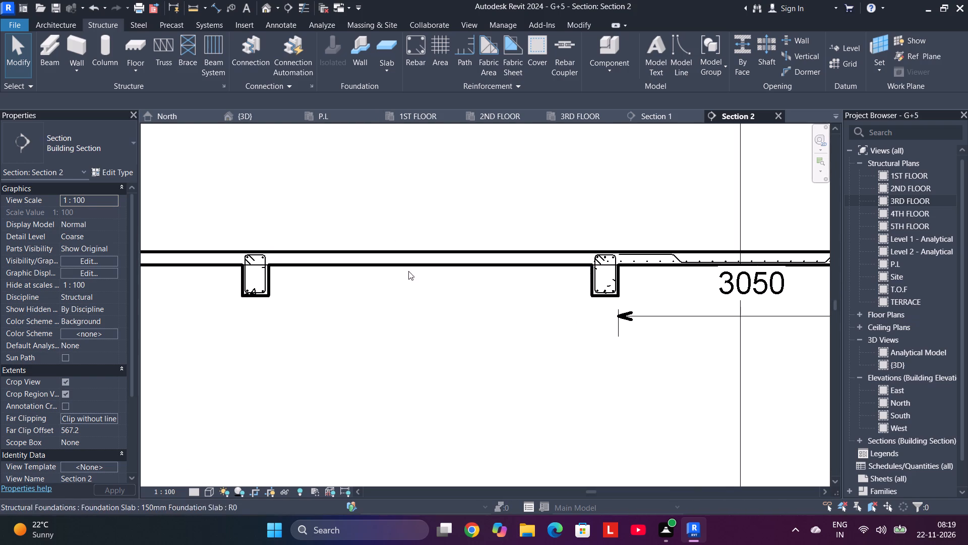
click(670, 116)
scroll(527, 223, down, 2)
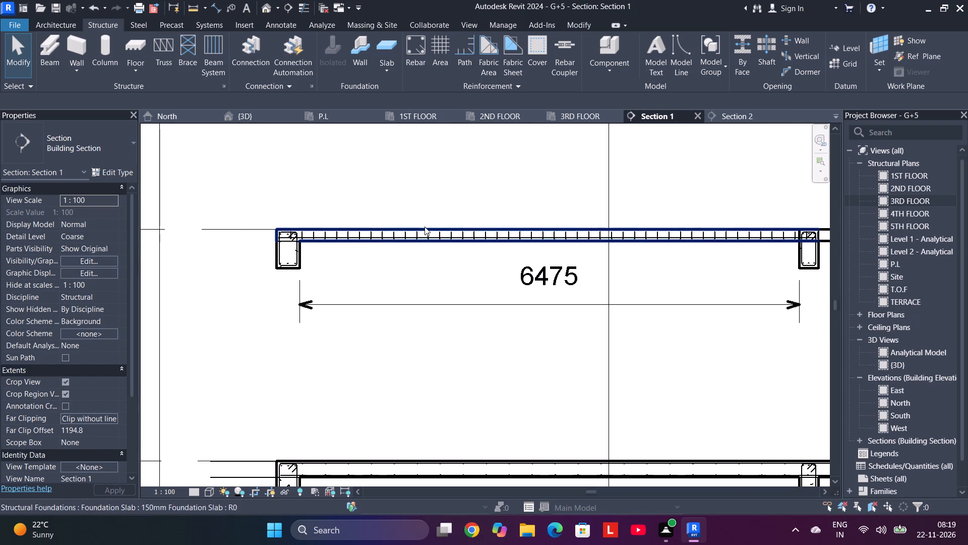
scroll(358, 228, up, 4)
scroll(358, 229, down, 6)
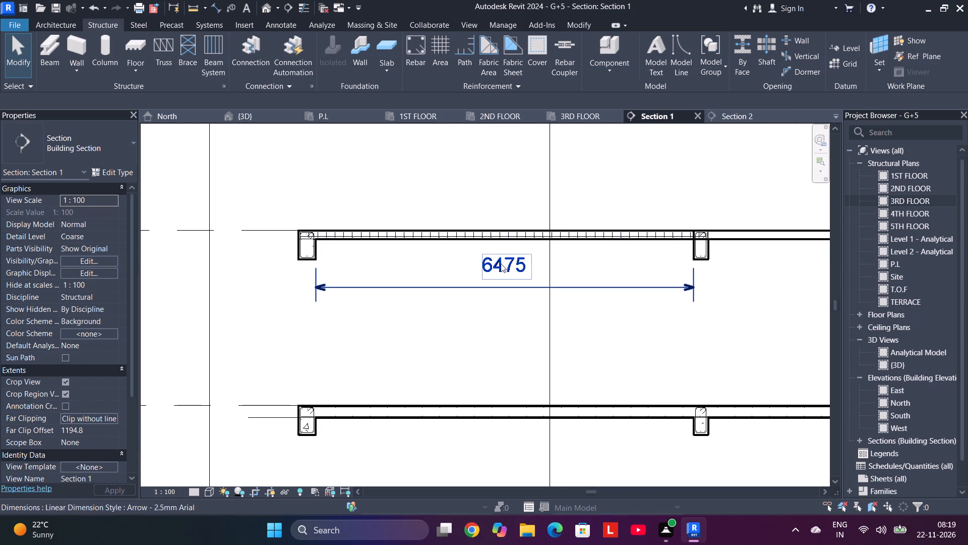
scroll(408, 237, down, 2)
middle_drag(439, 251, 127, 252)
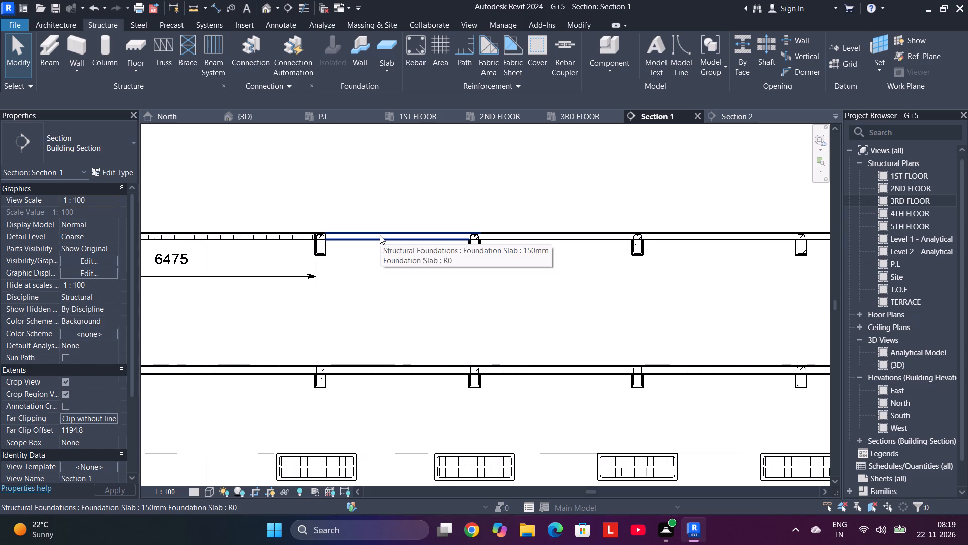
scroll(330, 297, down, 1)
middle_drag(341, 294, 412, 299)
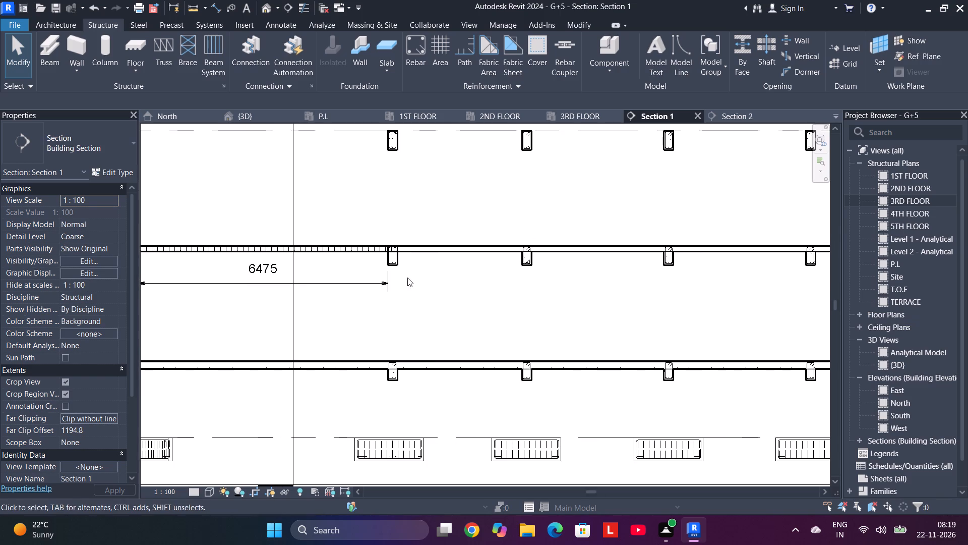
click(417, 116)
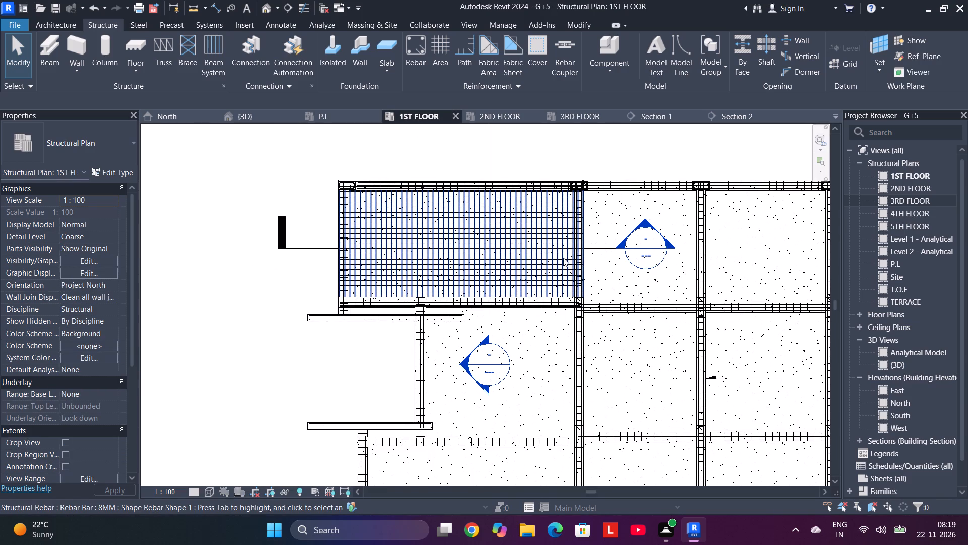
scroll(543, 257, down, 4)
middle_drag(543, 257, 414, 253)
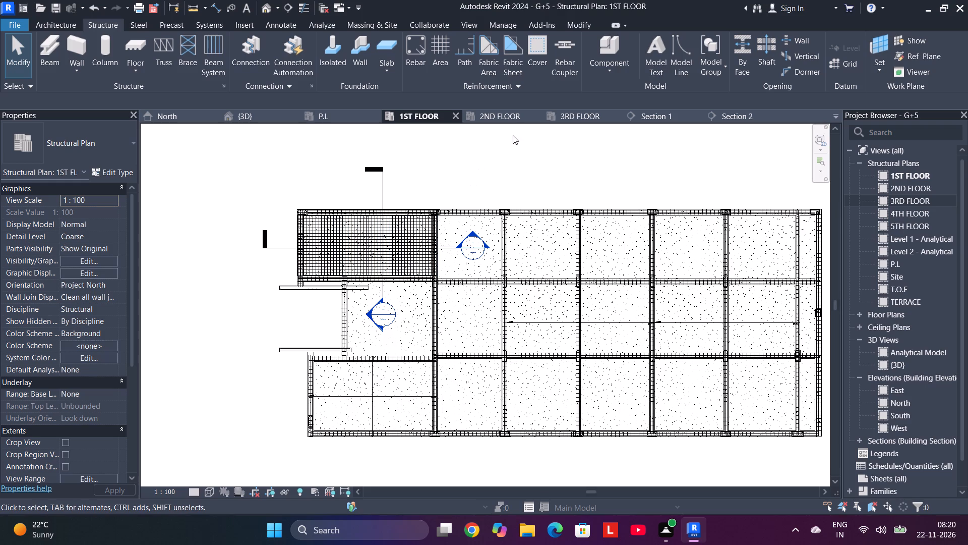
Compare the unreinforced slab bay beside the 3050 mm bay in Section 2 with its location on the 1ST FLOOR plan.
click(512, 116)
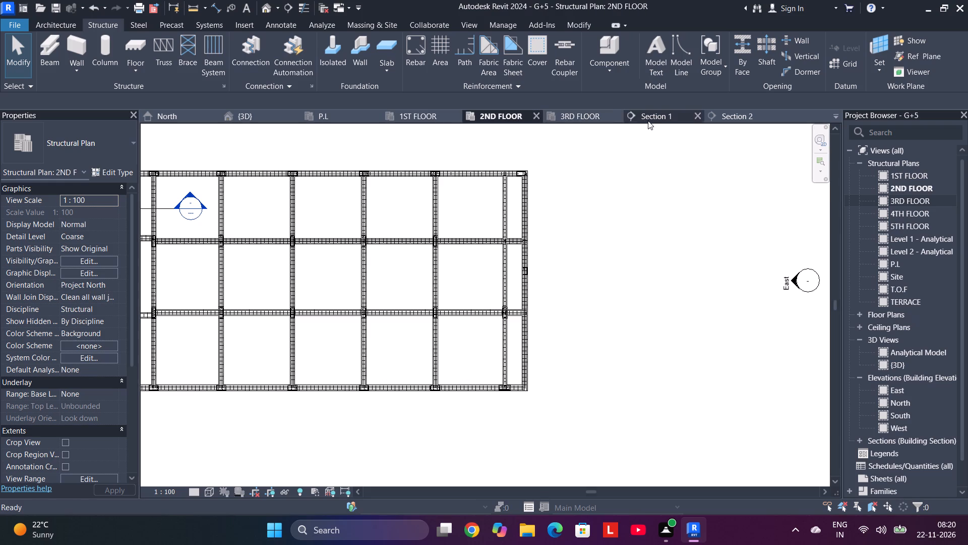
click(738, 119)
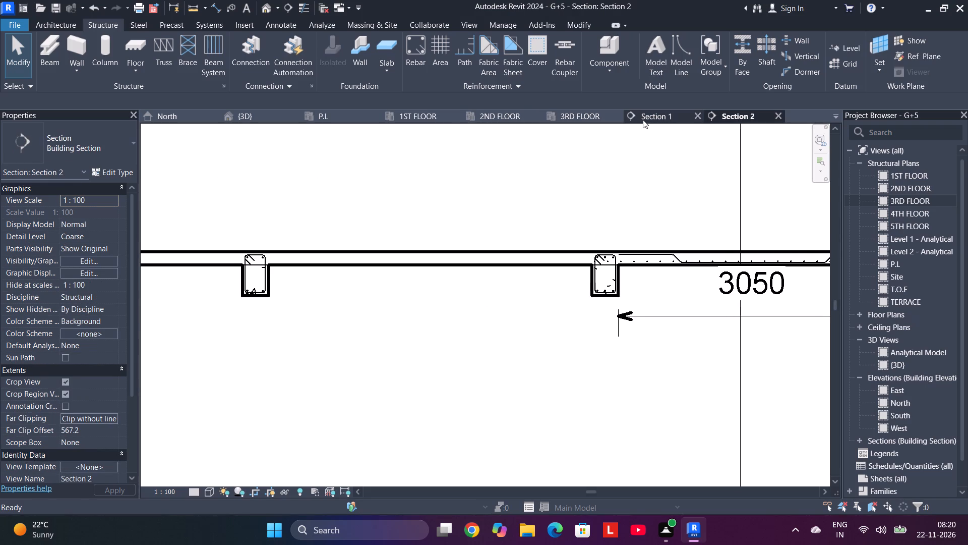
click(643, 120)
click(715, 116)
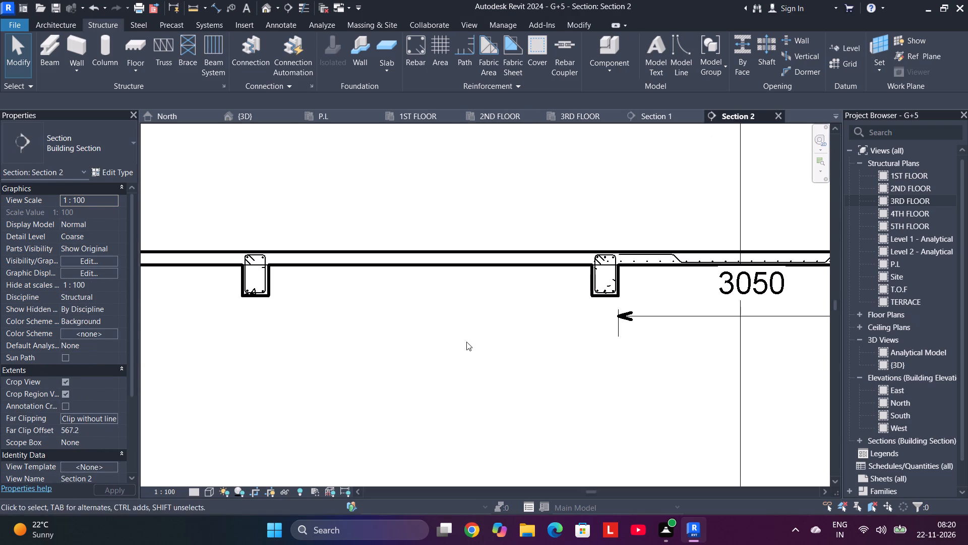
drag(464, 342, 403, 218)
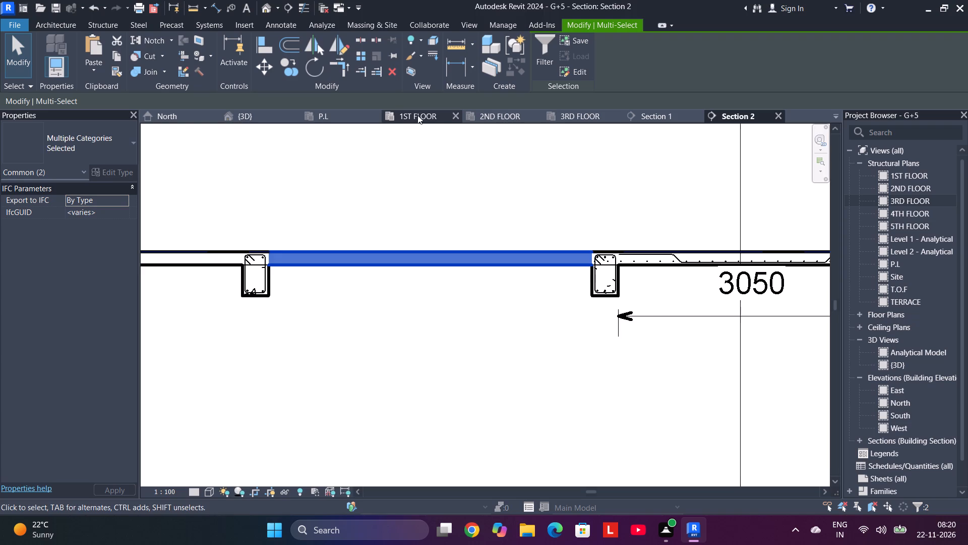
click(411, 113)
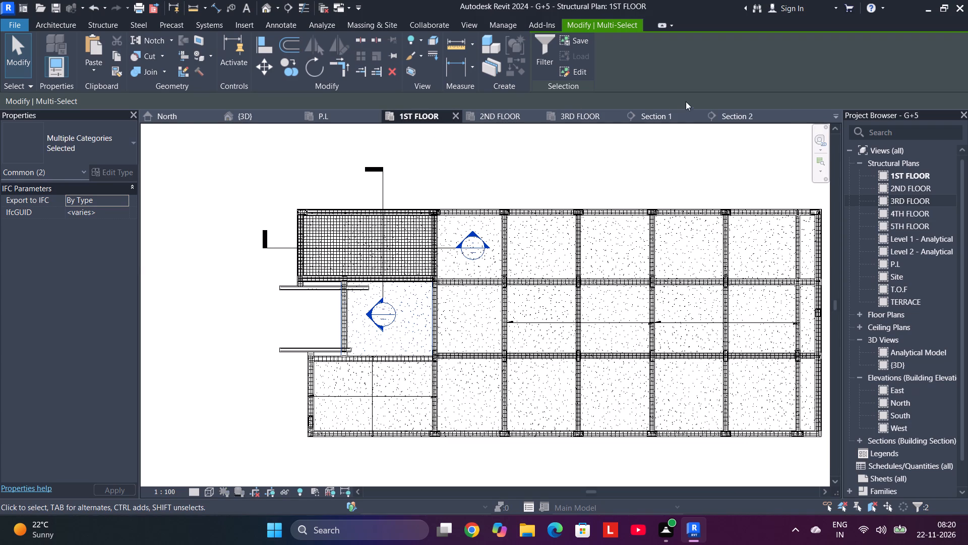
scroll(460, 410, up, 2)
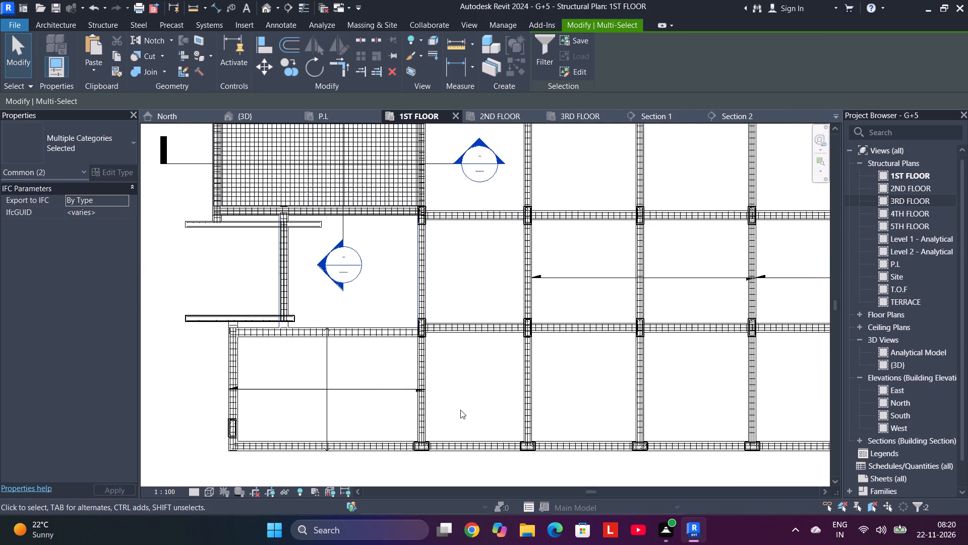
scroll(460, 410, up, 2)
scroll(492, 294, down, 4)
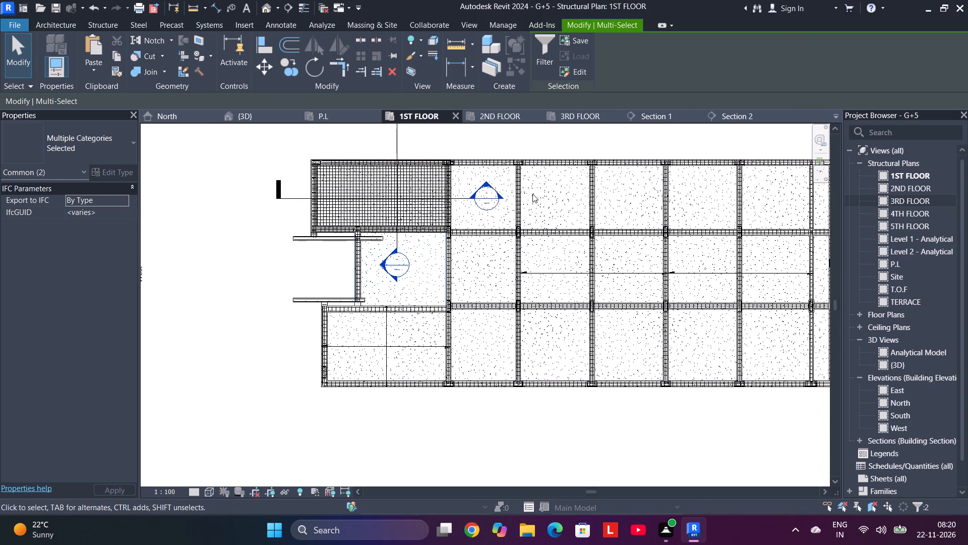
click(732, 113)
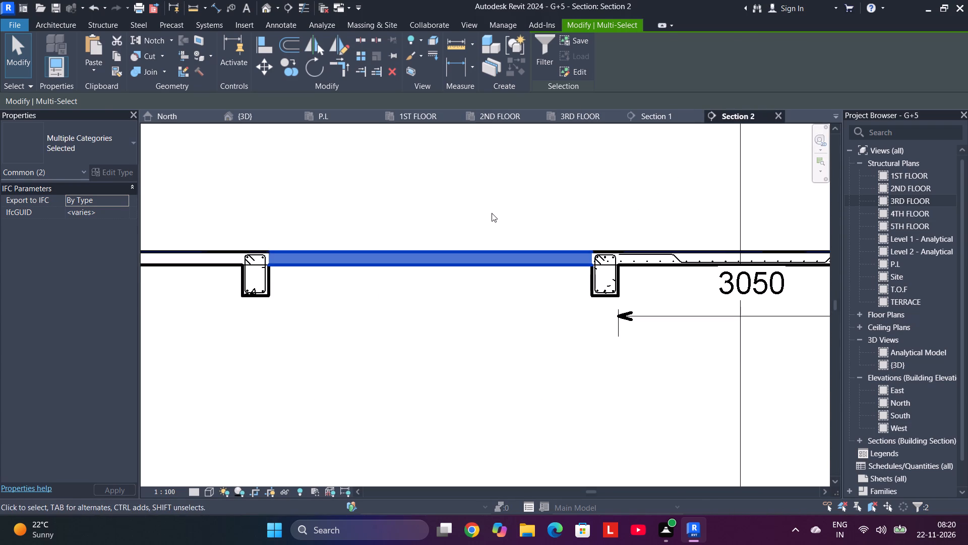
drag(492, 213, 439, 328)
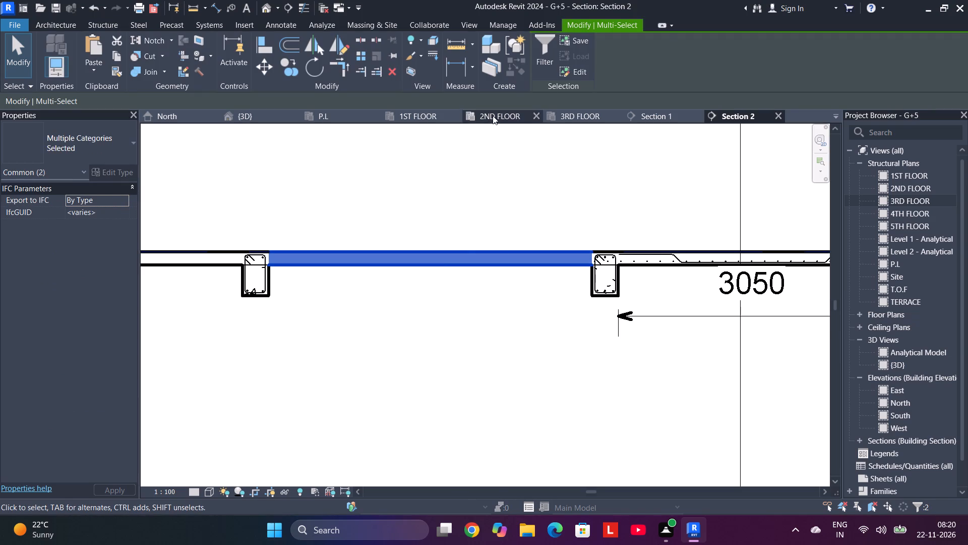
Close the open 2ND FLOOR and 3RD FLOOR plan views.
click(536, 115)
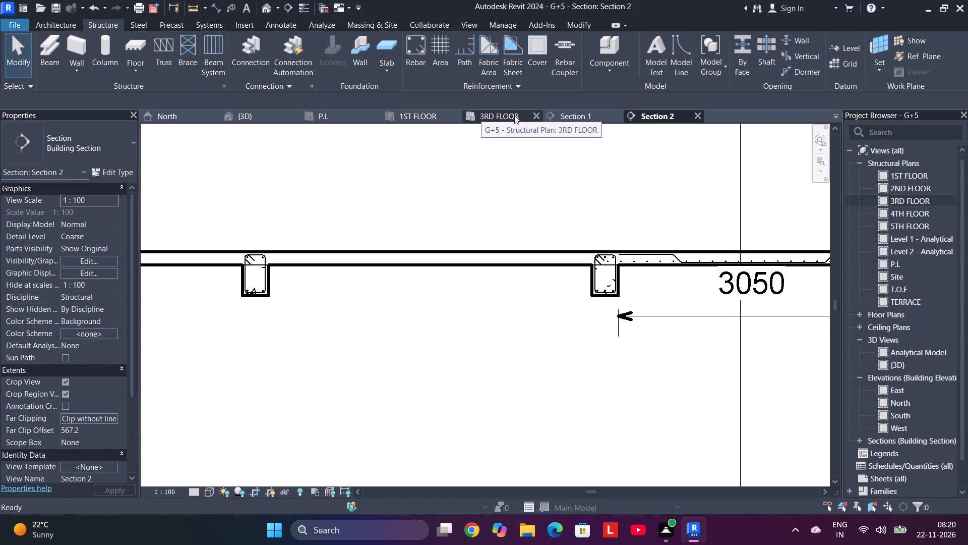
click(535, 115)
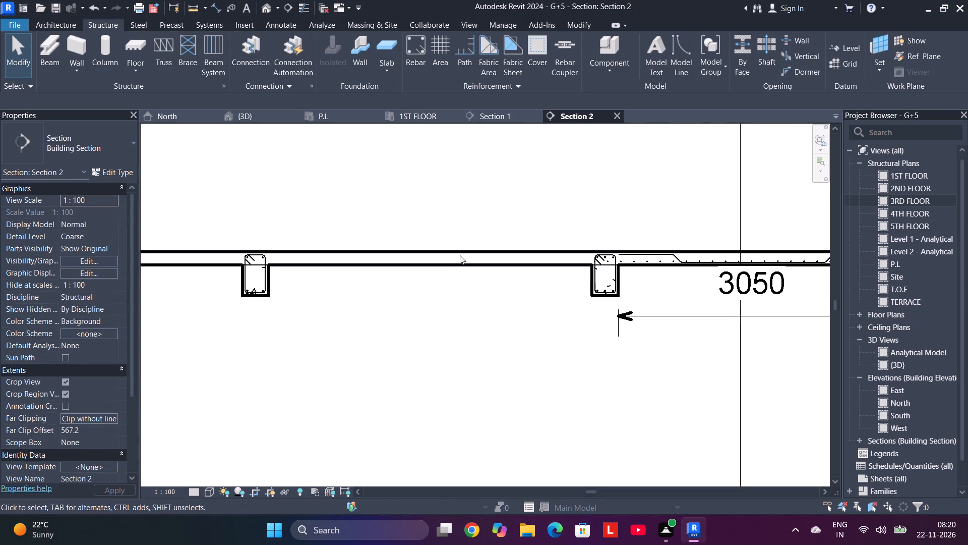
Select the unreinforced slab next to the 3050 mm bay in Section 2 and examine its extent on the 1ST FLOOR plan.
drag(469, 364, 384, 200)
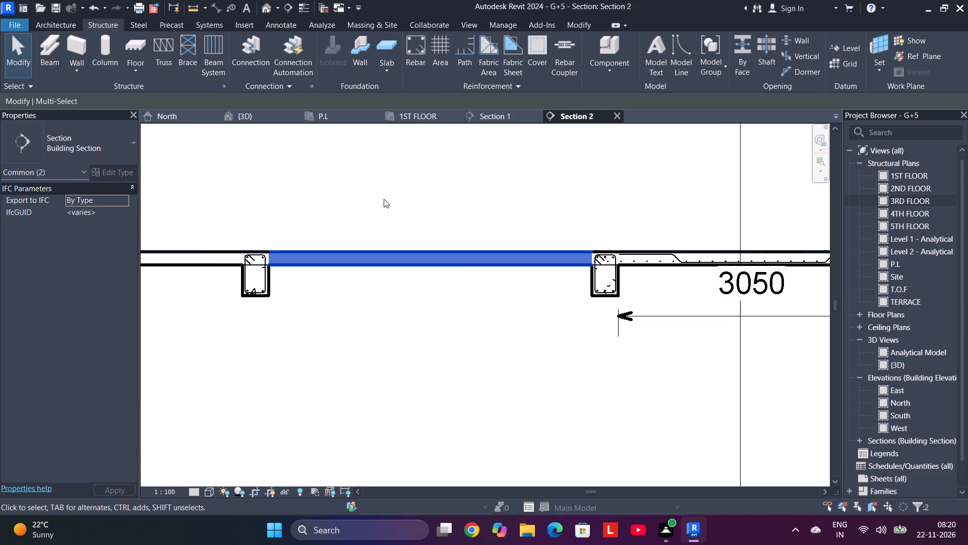
click(406, 119)
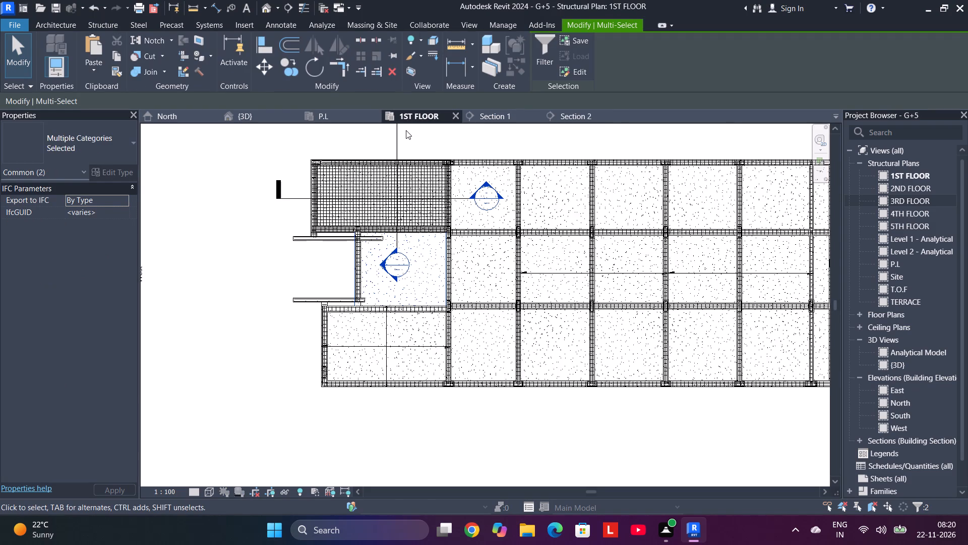
scroll(492, 319, down, 5)
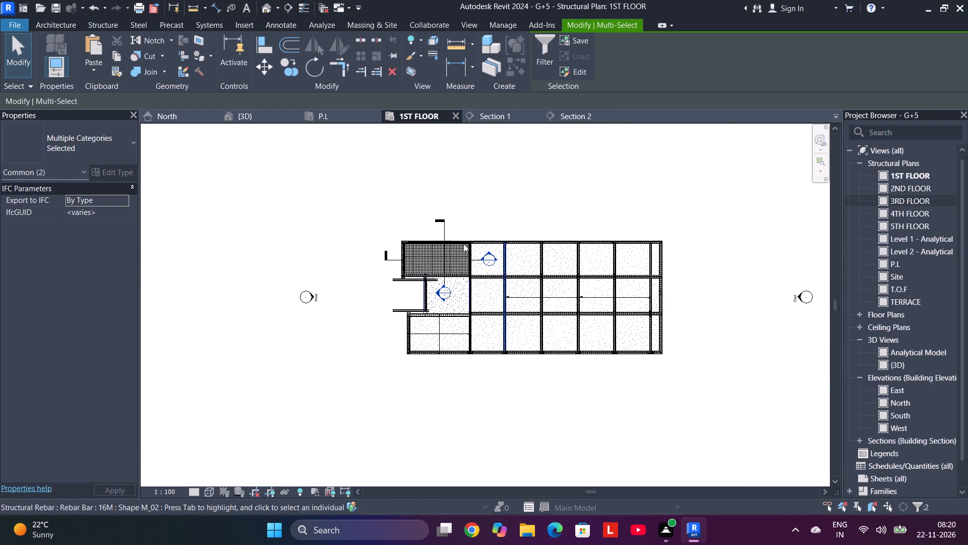
scroll(479, 218, up, 10)
middle_drag(516, 242, 417, 144)
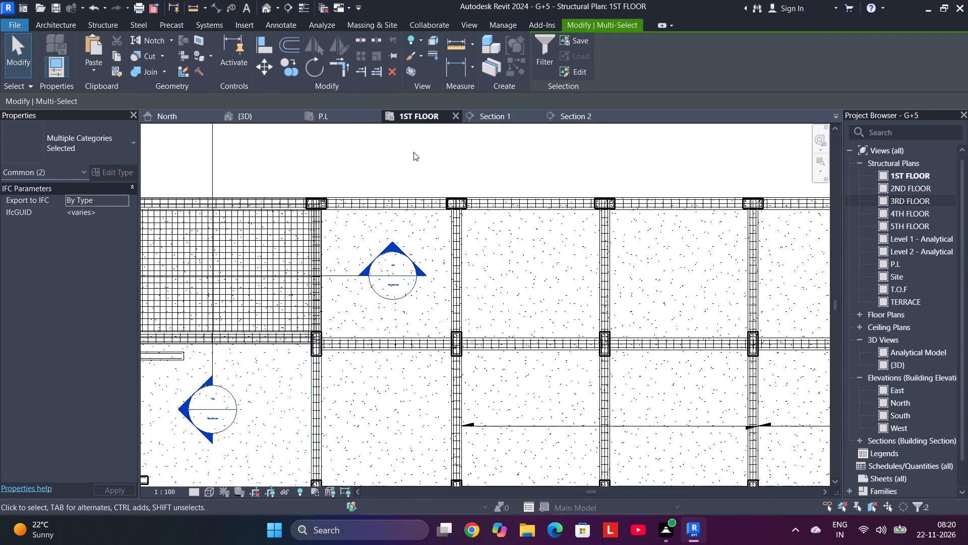
drag(411, 168, 408, 183)
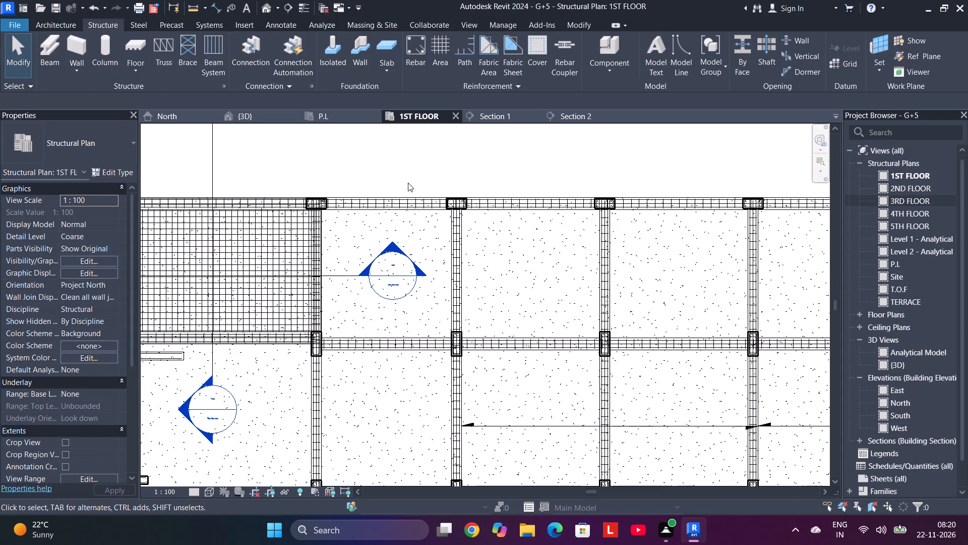
drag(408, 183, 404, 167)
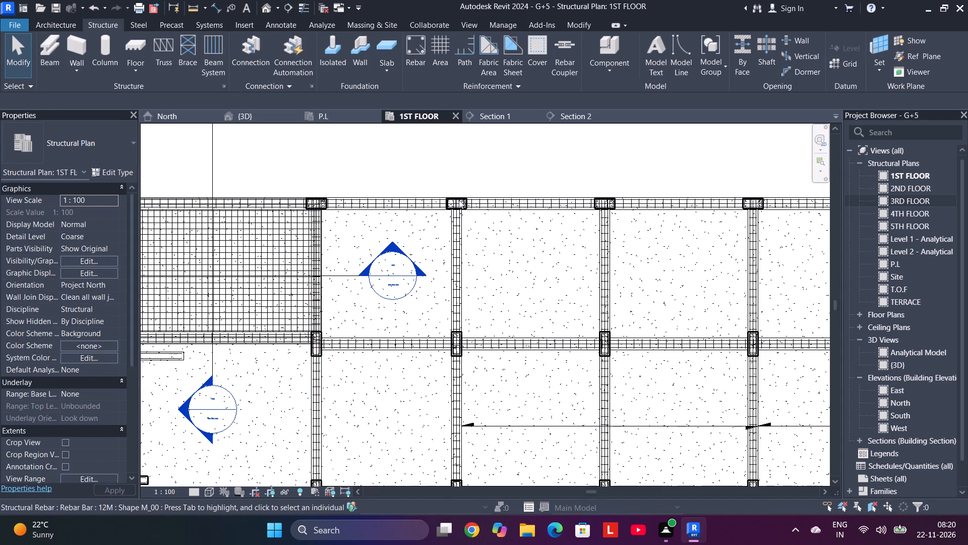
scroll(432, 206, up, 4)
scroll(308, 188, up, 4)
scroll(336, 203, down, 5)
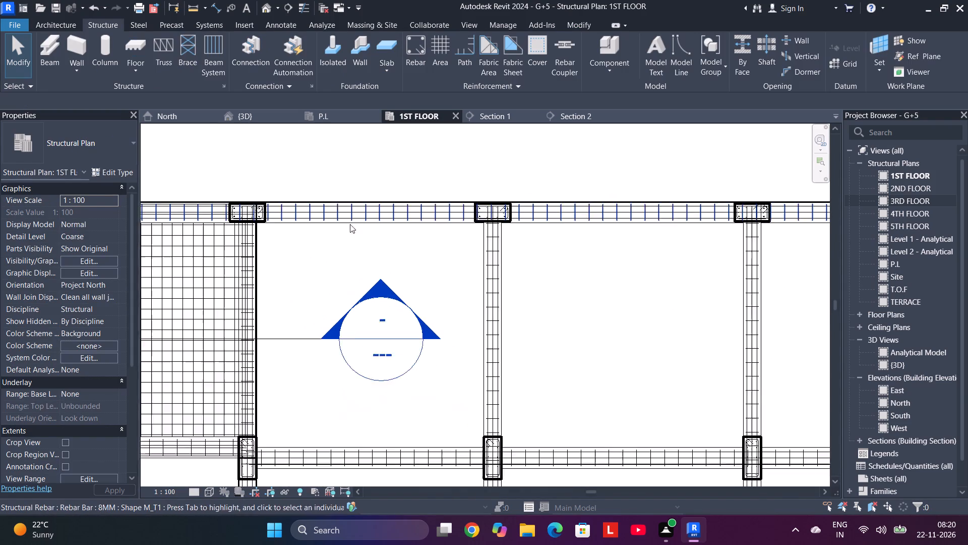
click(338, 322)
scroll(341, 321, down, 8)
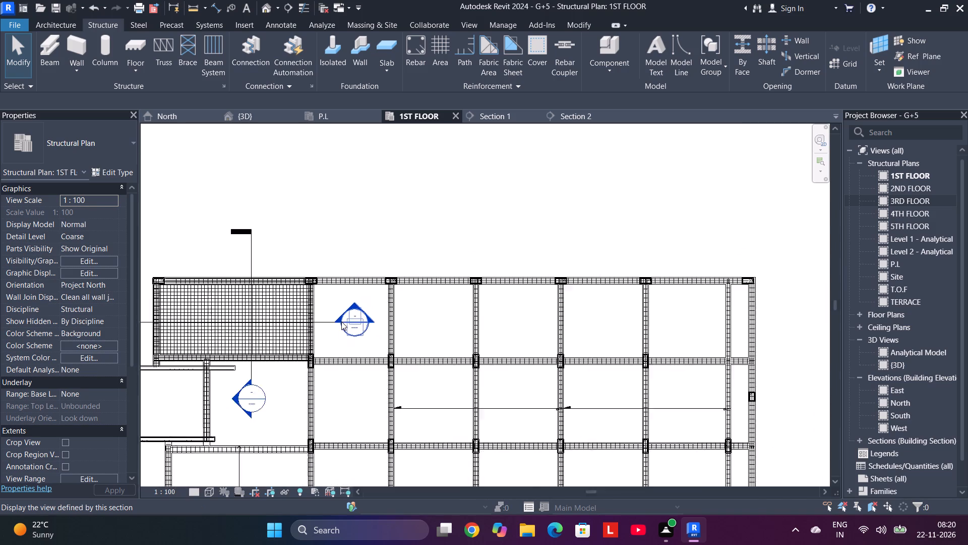
scroll(341, 321, down, 7)
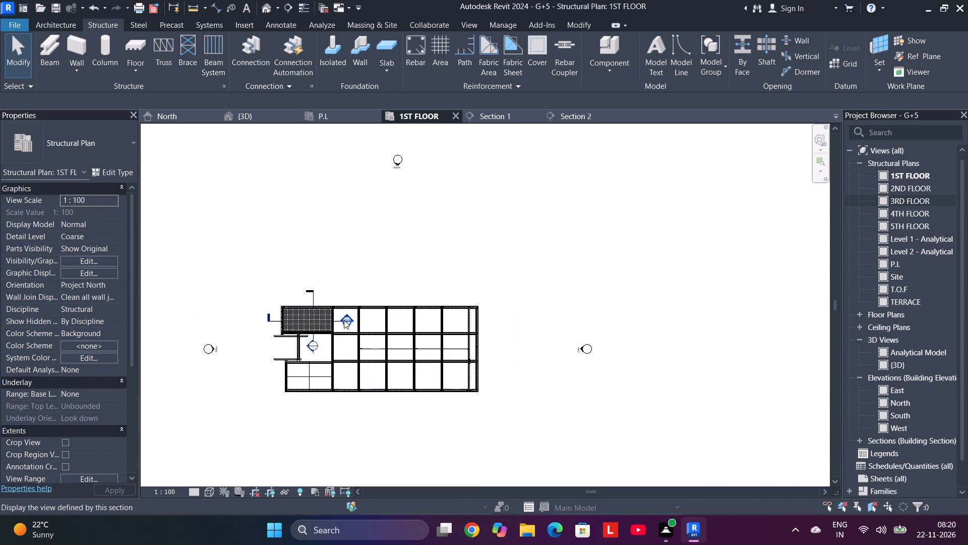
scroll(344, 320, up, 7)
scroll(343, 320, down, 4)
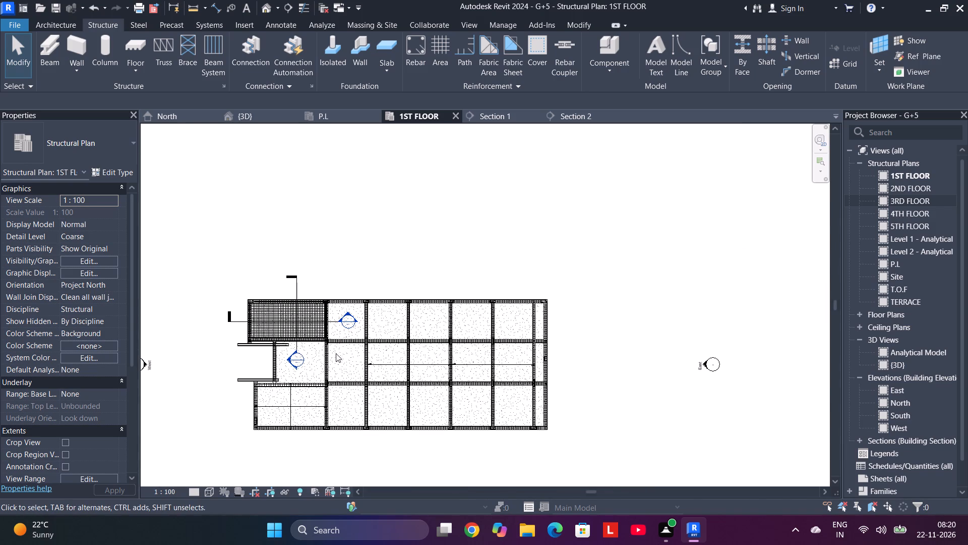
scroll(237, 317, up, 7)
scroll(440, 332, down, 7)
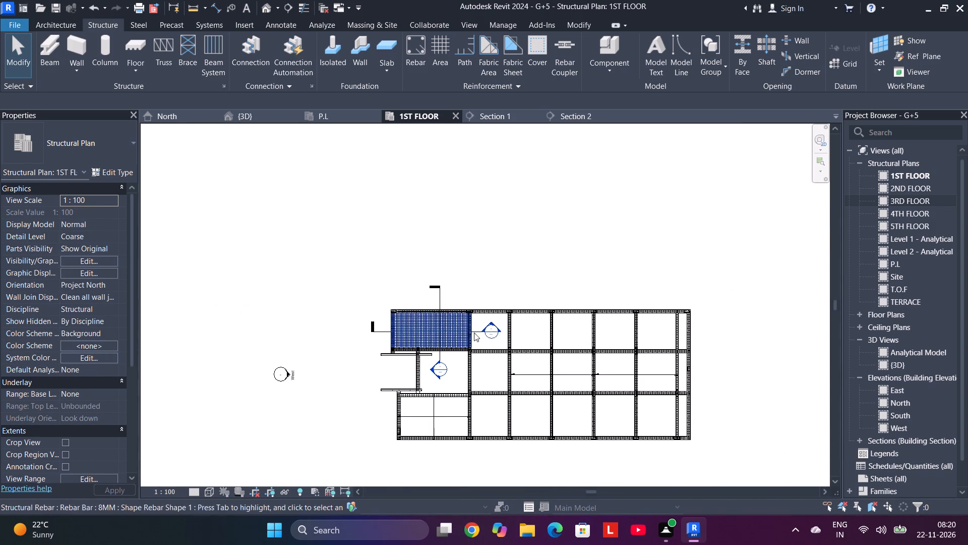
Examine the 1ST FLOOR slab bays across Section 1, Section 2 and the plan, locating the bay adjoining the reinforced one.
click(570, 114)
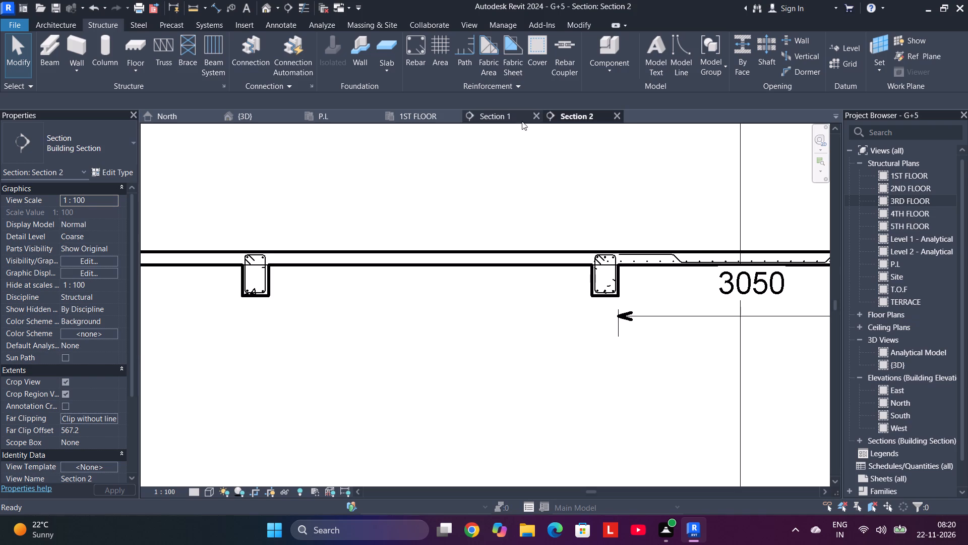
scroll(525, 160, down, 4)
click(494, 105)
click(494, 112)
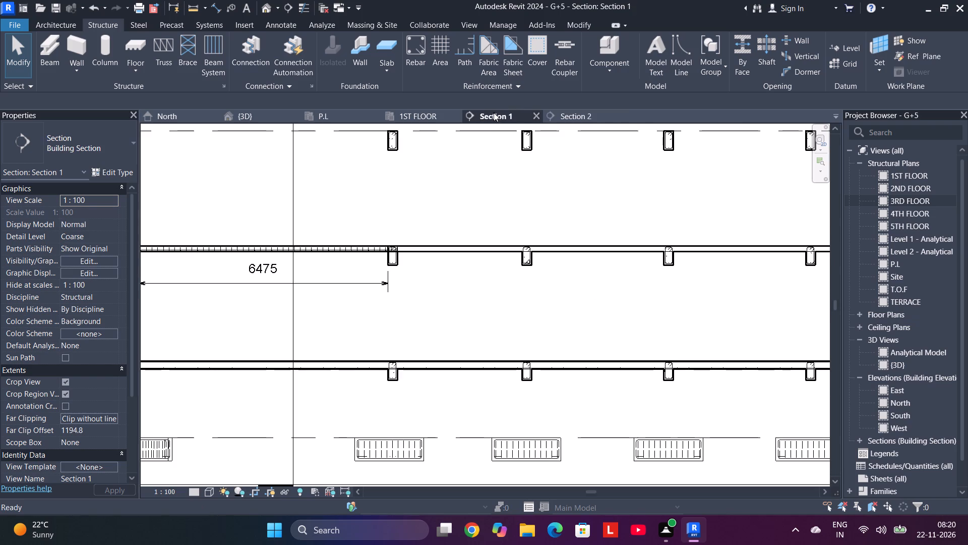
scroll(497, 139, down, 6)
middle_drag(463, 221, 463, 223)
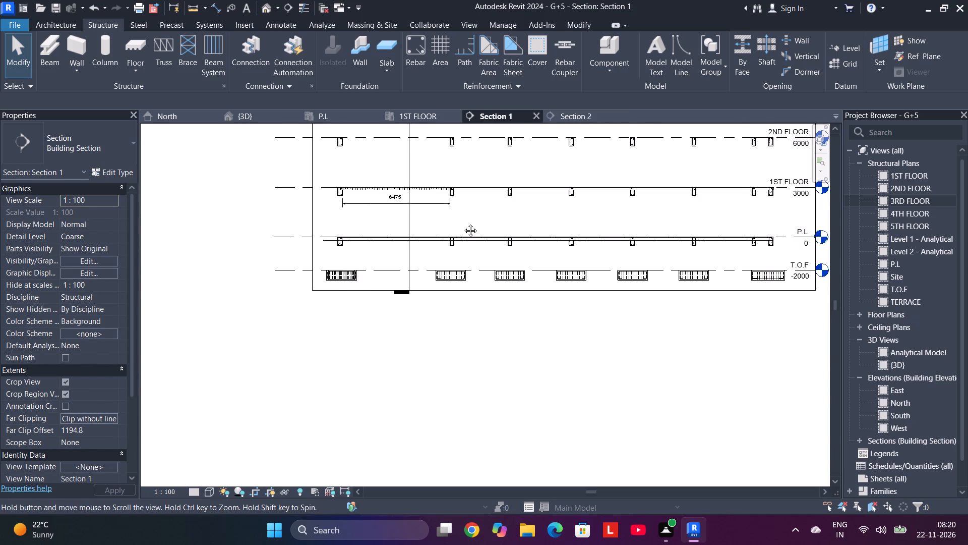
middle_drag(463, 223, 379, 262)
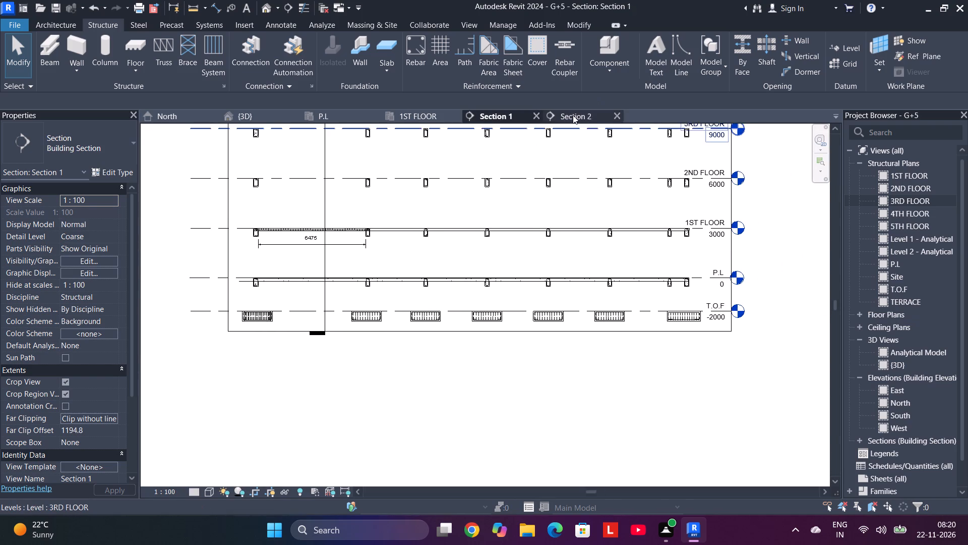
click(573, 115)
scroll(458, 256, down, 3)
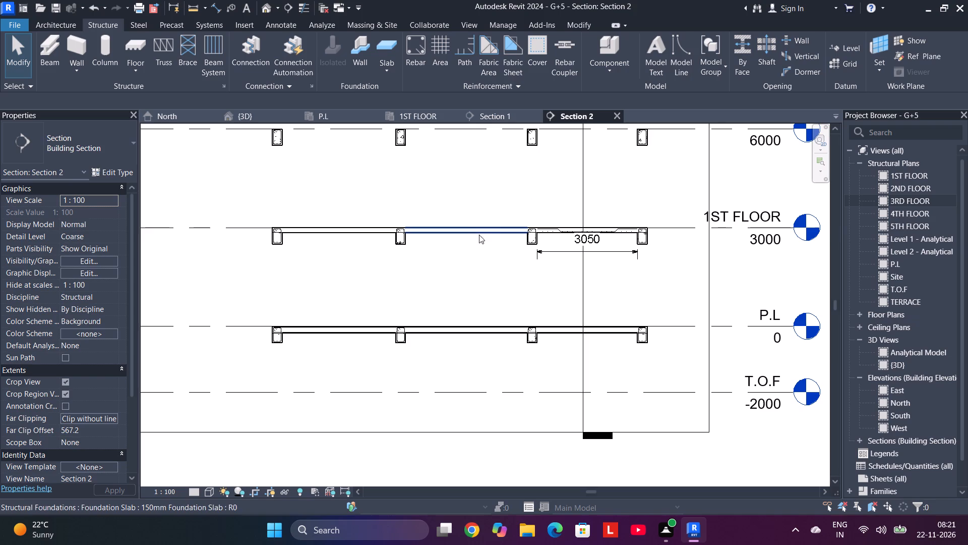
drag(484, 248, 450, 190)
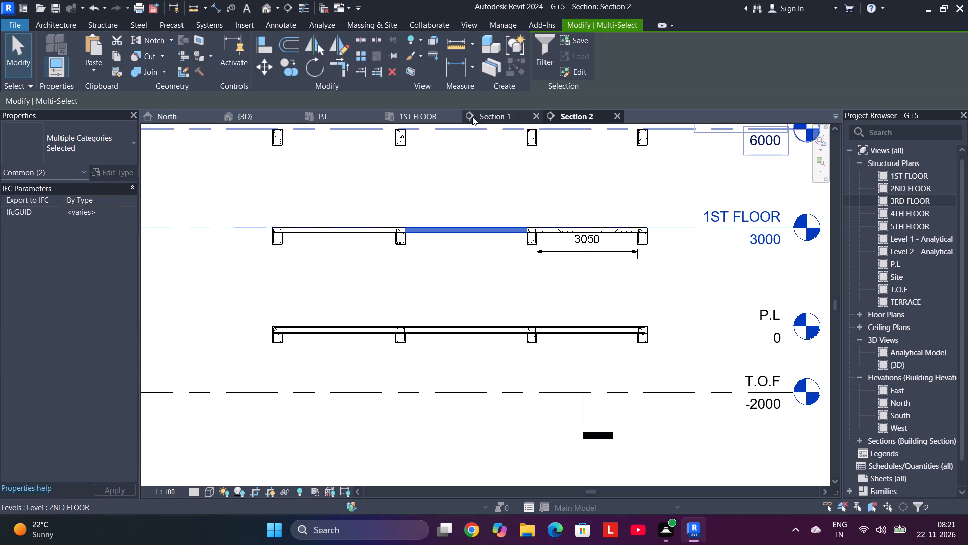
click(428, 118)
middle_drag(443, 347, 475, 203)
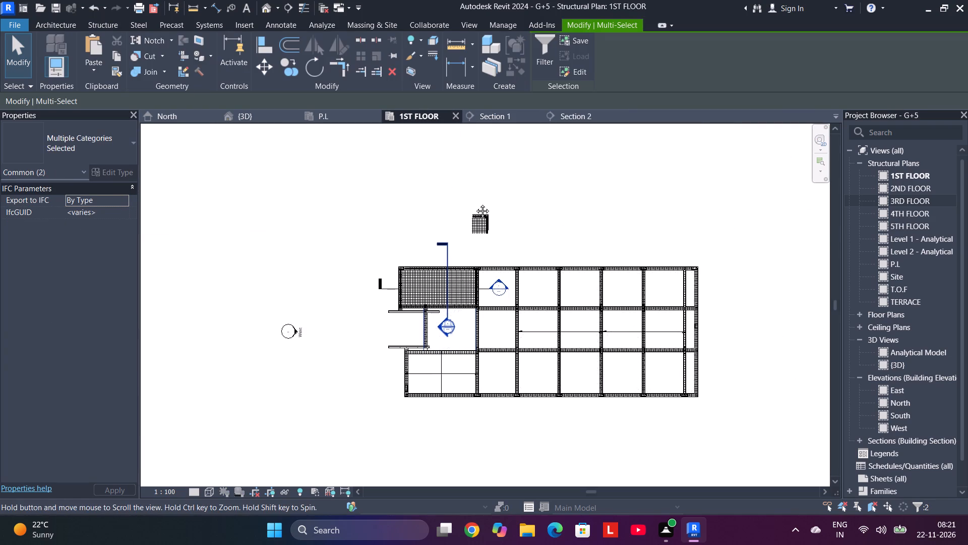
middle_drag(475, 203, 476, 198)
scroll(477, 271, up, 6)
middle_drag(481, 251, 478, 319)
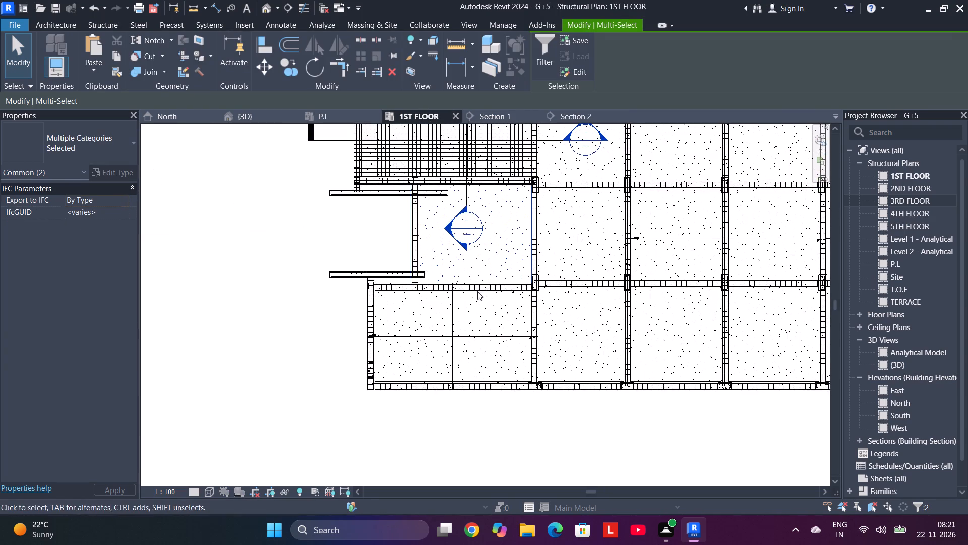
scroll(466, 263, up, 5)
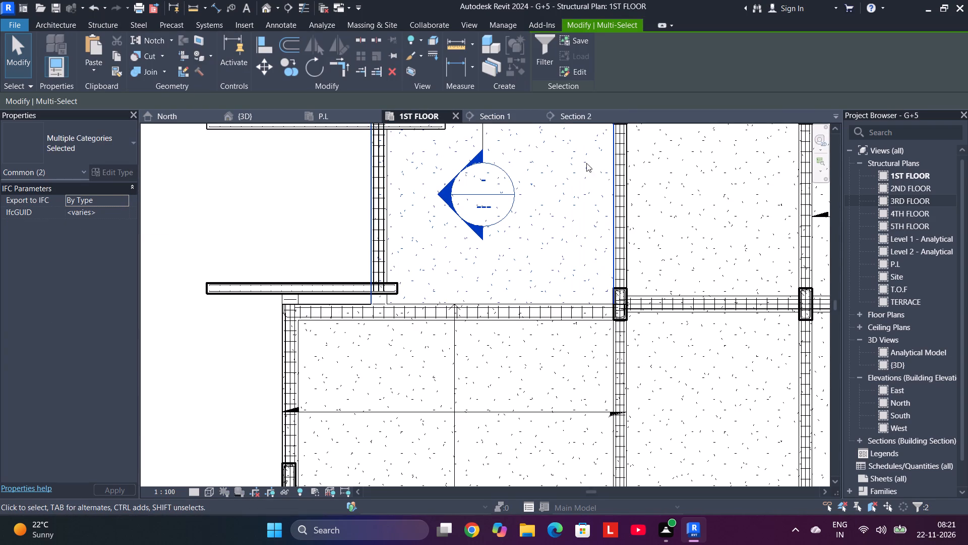
click(574, 118)
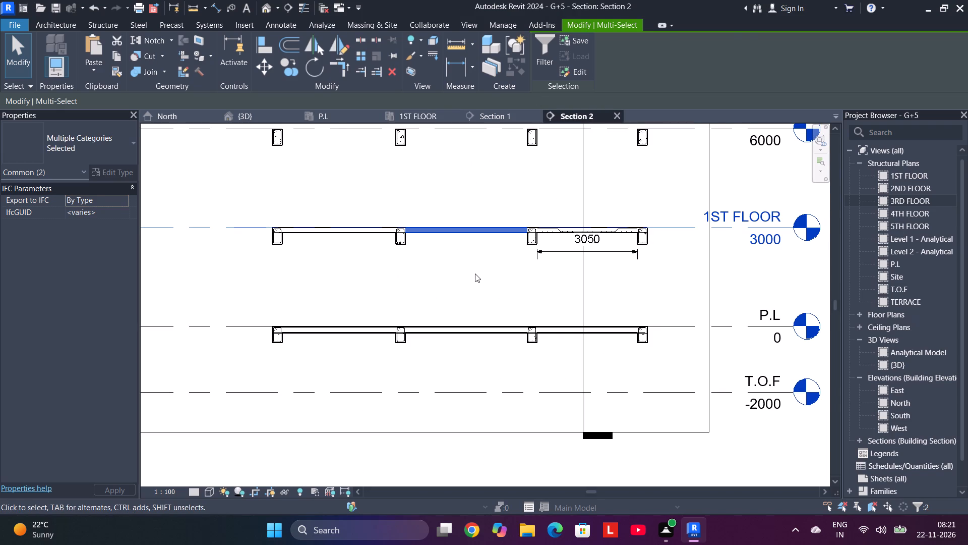
click(475, 274)
scroll(463, 250, up, 3)
middle_drag(463, 250, 453, 289)
scroll(453, 289, up, 3)
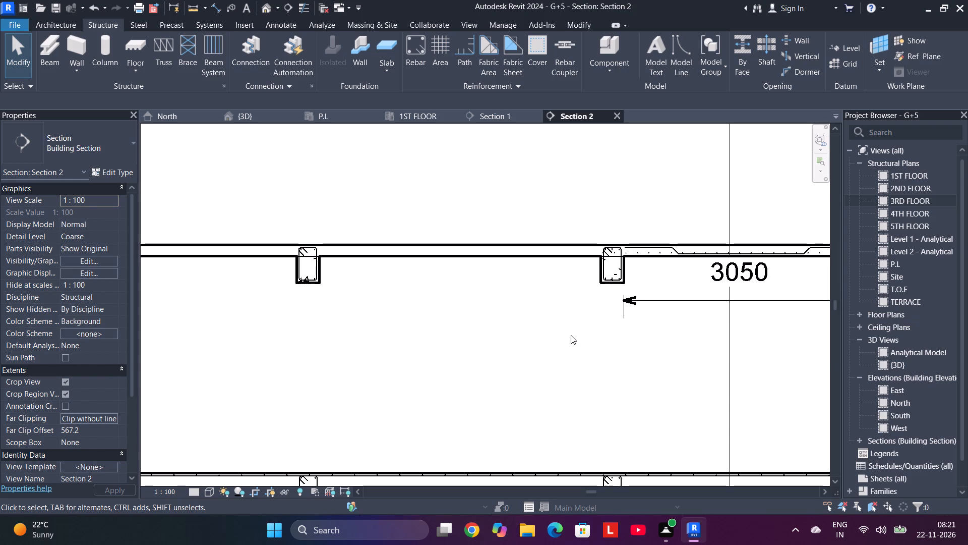
Add a linear dimension in Section 2 between the beam faces of the unreinforced 1ST FLOOR bay beside the 3050 mm bay.
scroll(566, 397, down, 3)
middle_drag(563, 397, 539, 364)
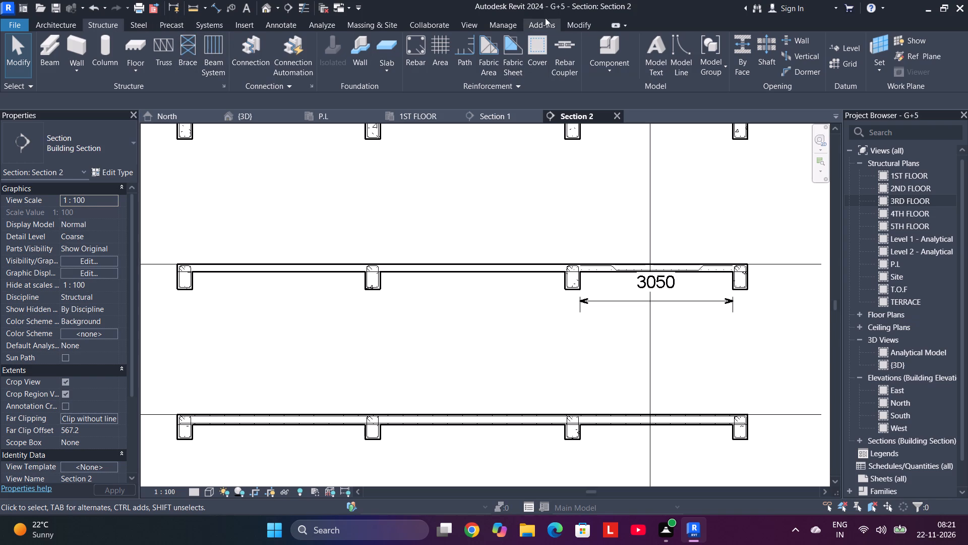
click(586, 22)
click(454, 67)
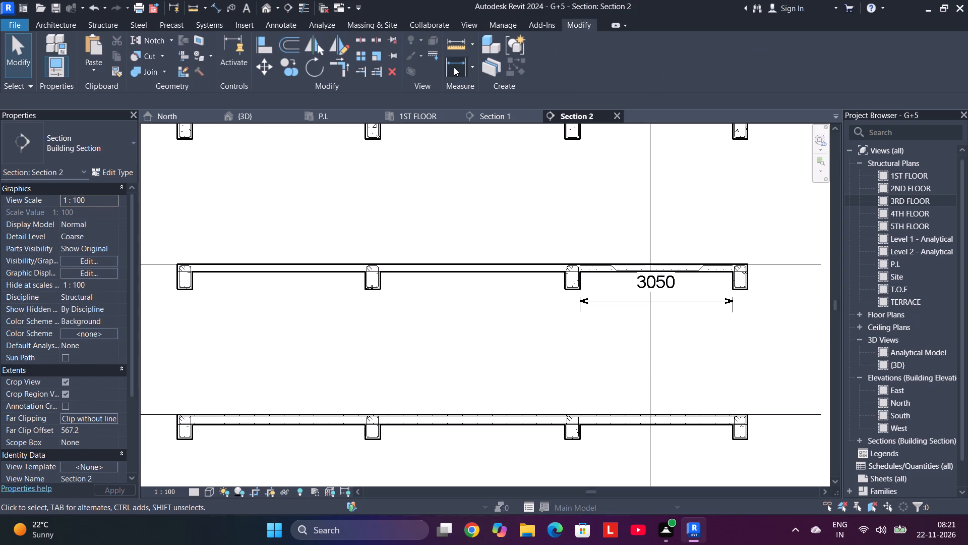
scroll(404, 275, up, 10)
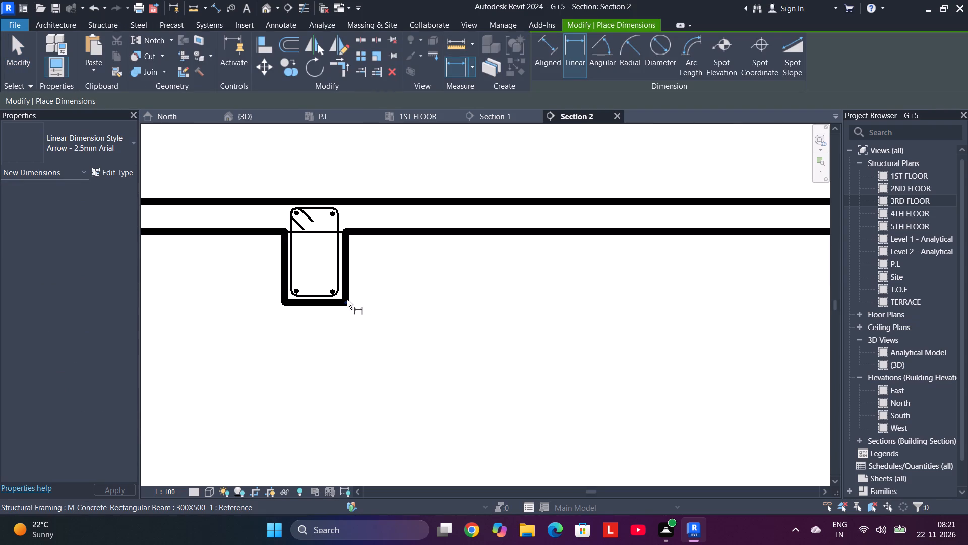
click(346, 302)
scroll(539, 313, down, 4)
middle_drag(550, 314, 527, 305)
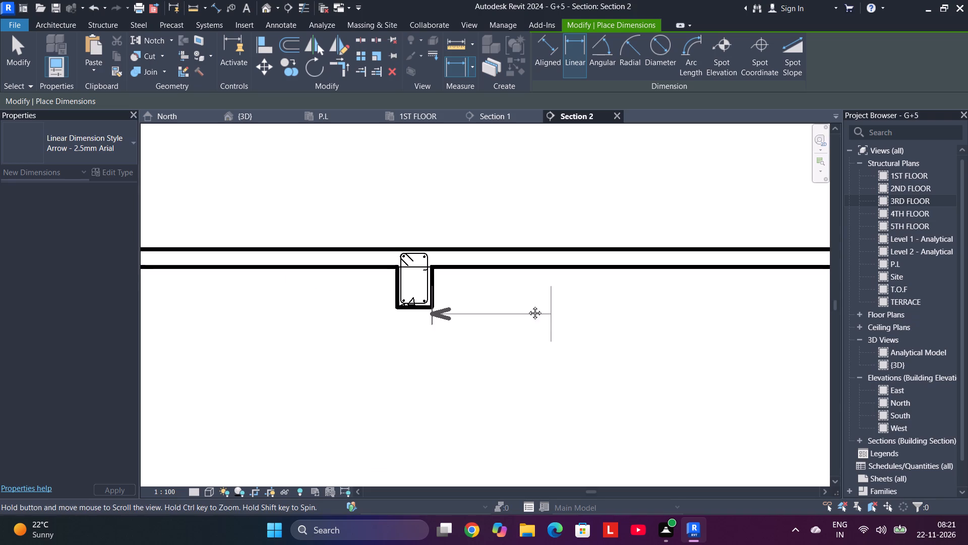
middle_drag(527, 305, 220, 277)
scroll(266, 284, up, 1)
scroll(560, 274, up, 4)
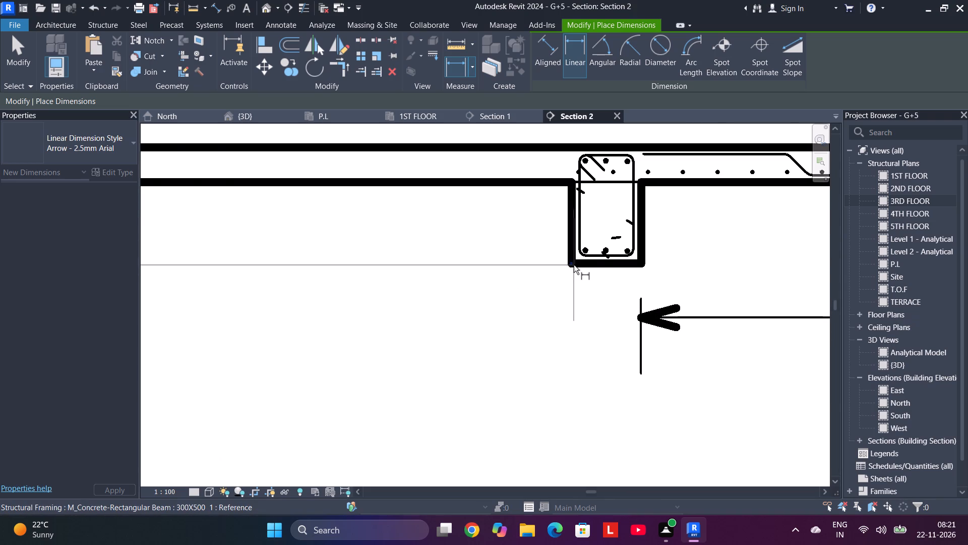
click(571, 265)
scroll(553, 350, down, 4)
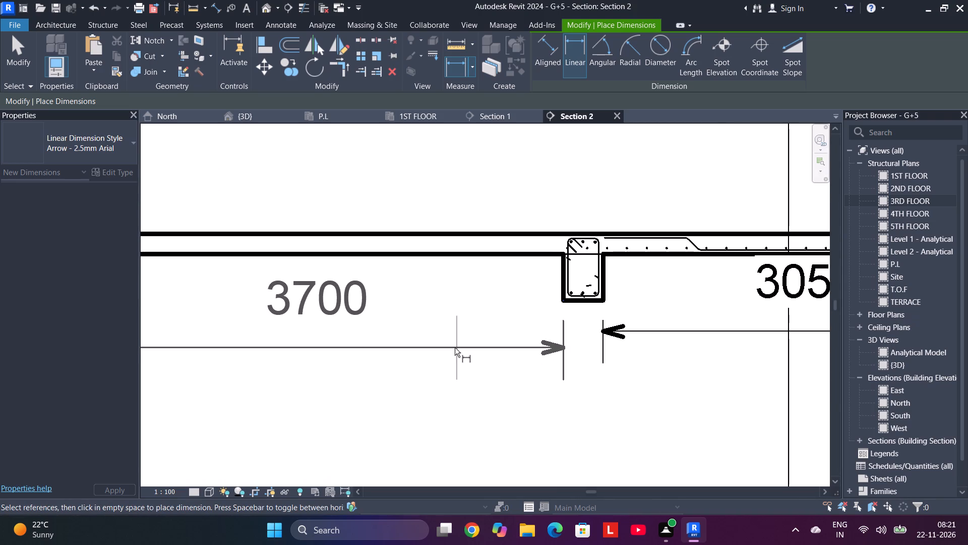
click(454, 348)
scroll(463, 320, down, 4)
Move the Section 1 line on the 1ST FLOOR plan from the reinforced bay into the adjoining unreinforced bay.
click(512, 119)
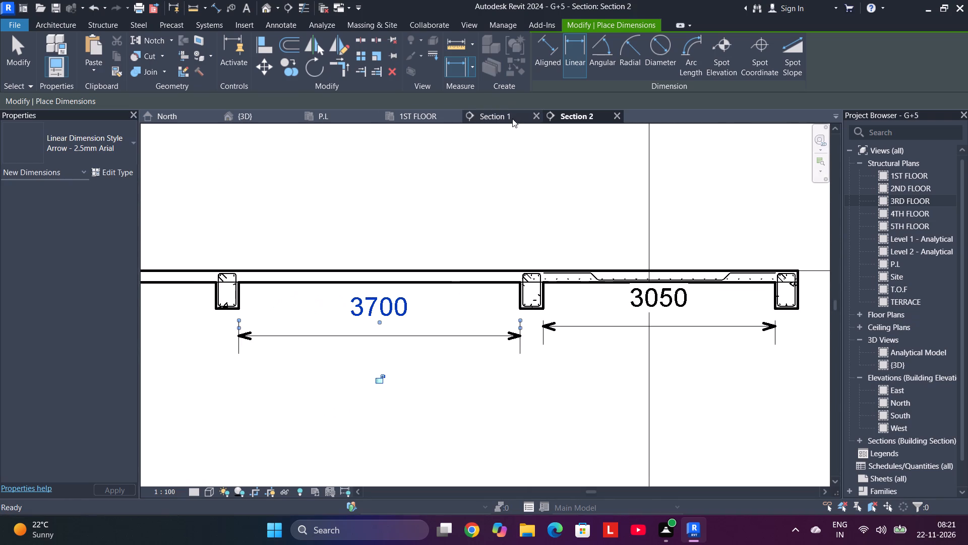
scroll(485, 266, down, 2)
scroll(400, 250, up, 10)
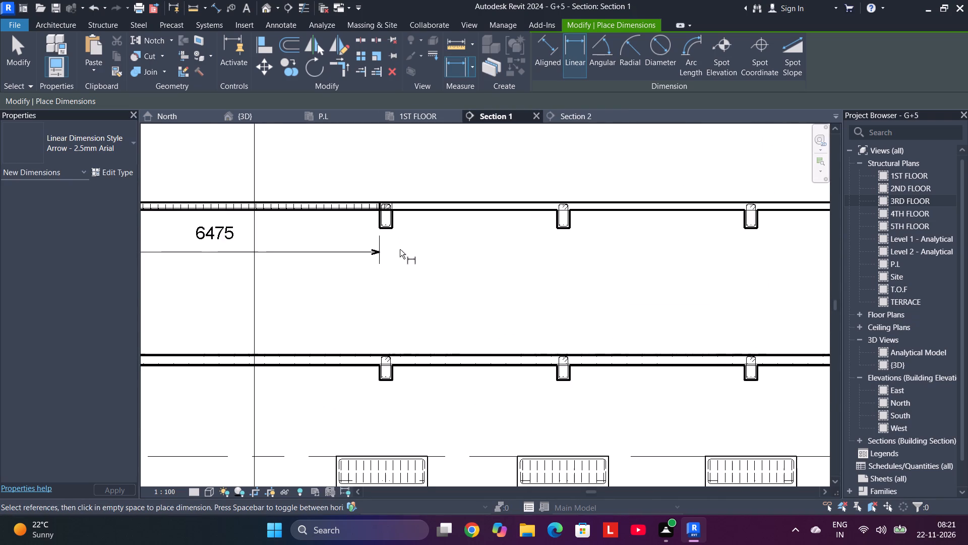
scroll(420, 228, down, 7)
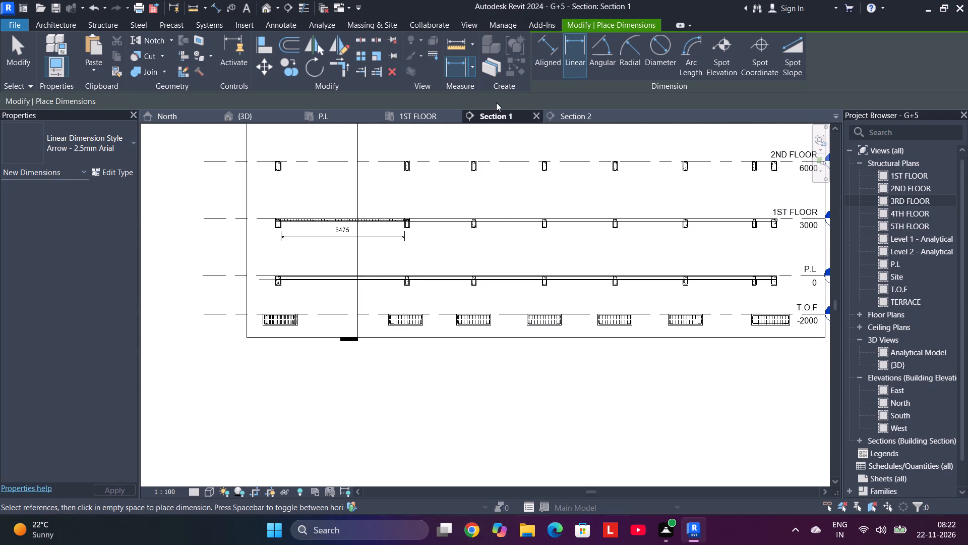
click(408, 114)
scroll(422, 238, down, 9)
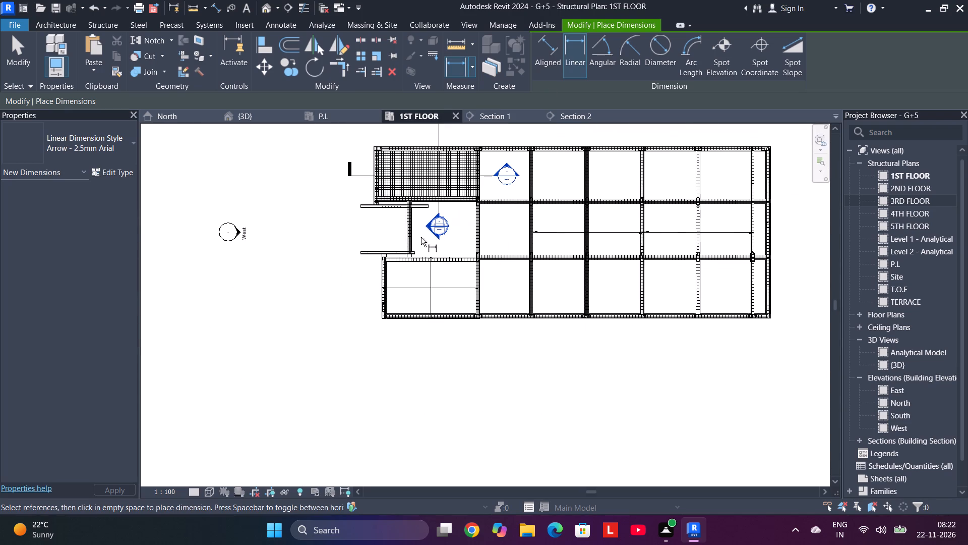
click(348, 169)
scroll(350, 170, up, 5)
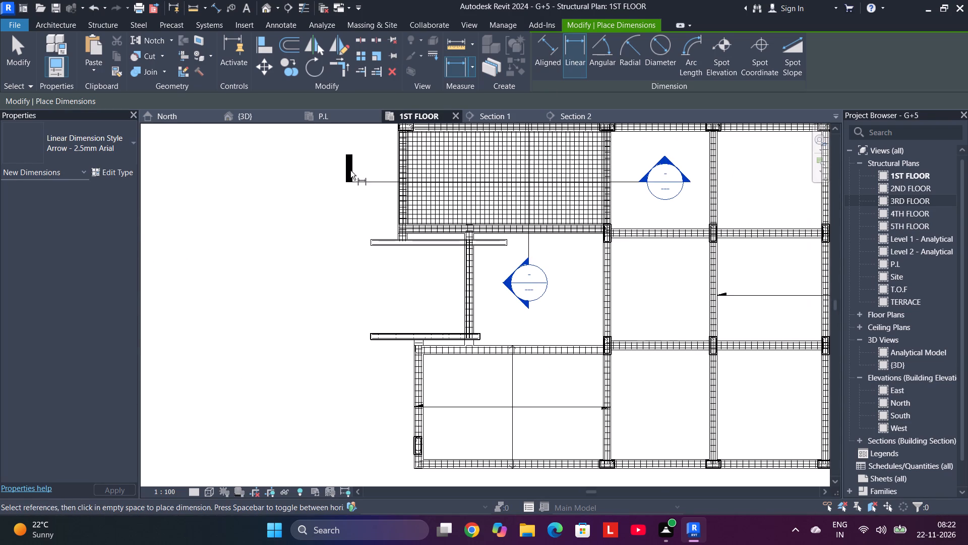
click(350, 171)
drag(370, 171, 349, 193)
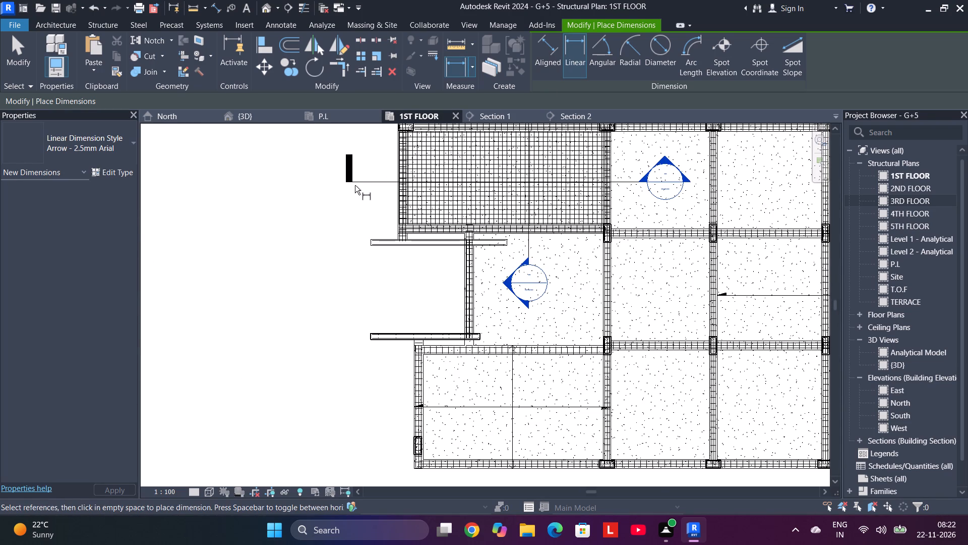
key(Escape)
drag(371, 166, 347, 188)
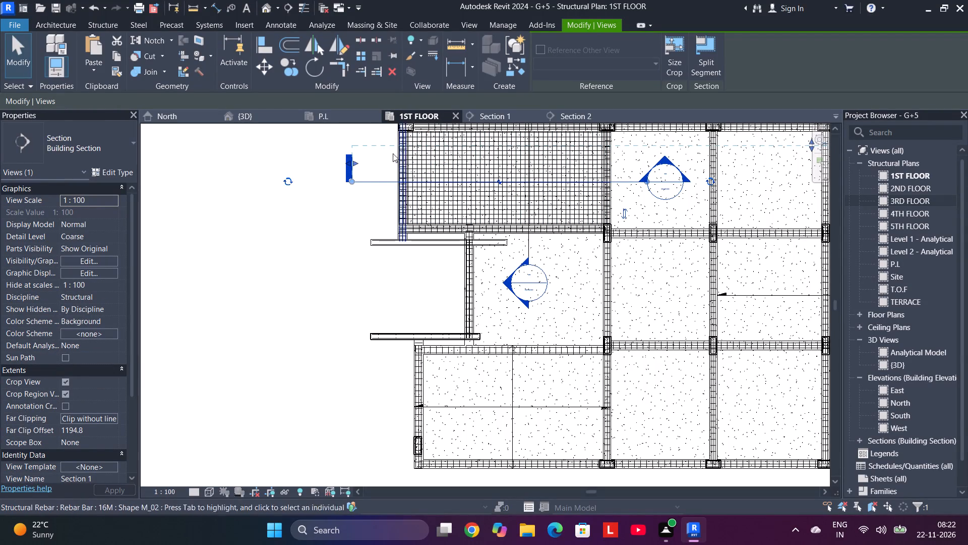
drag(345, 171, 345, 176)
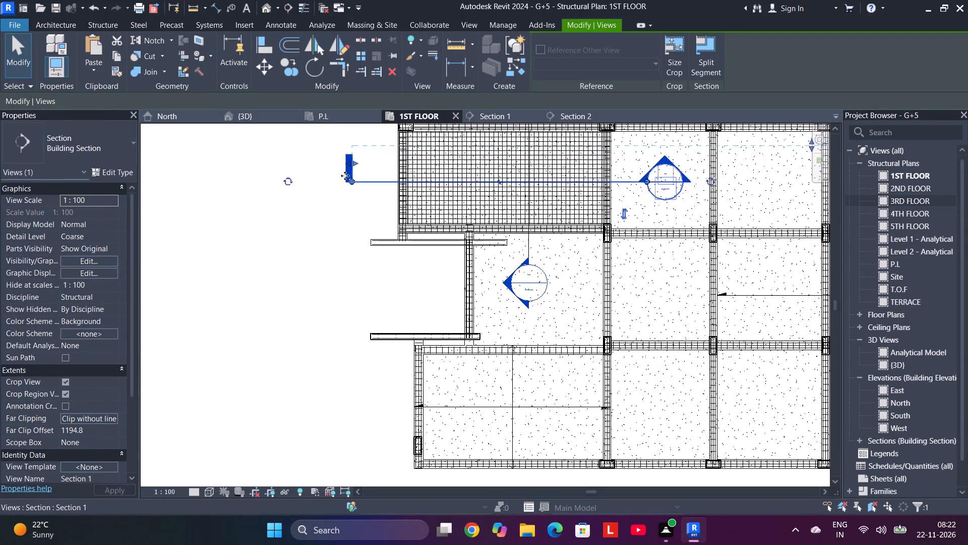
drag(345, 176, 341, 279)
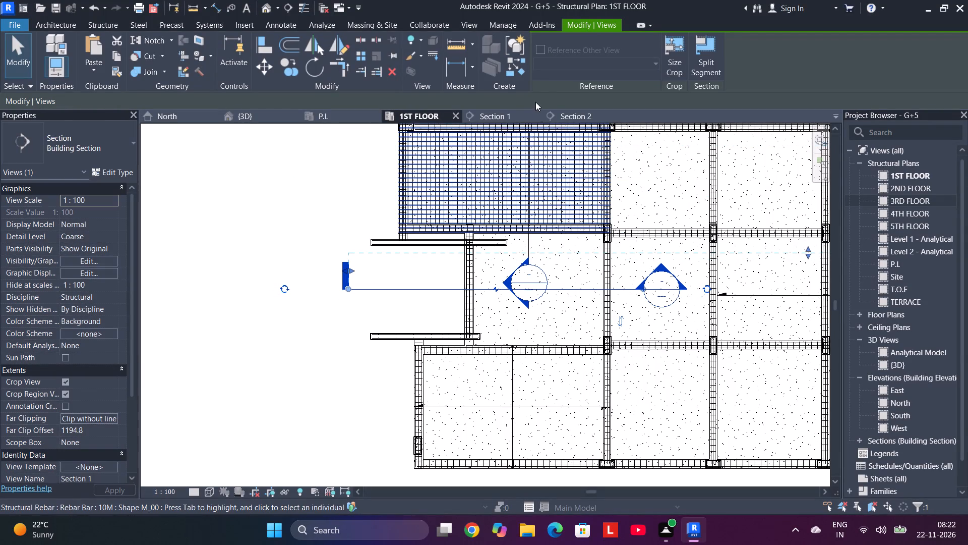
Select the 1ST FLOOR slab of the 3700 mm bay in Section 2 and locate its extent in Section 1.
click(502, 118)
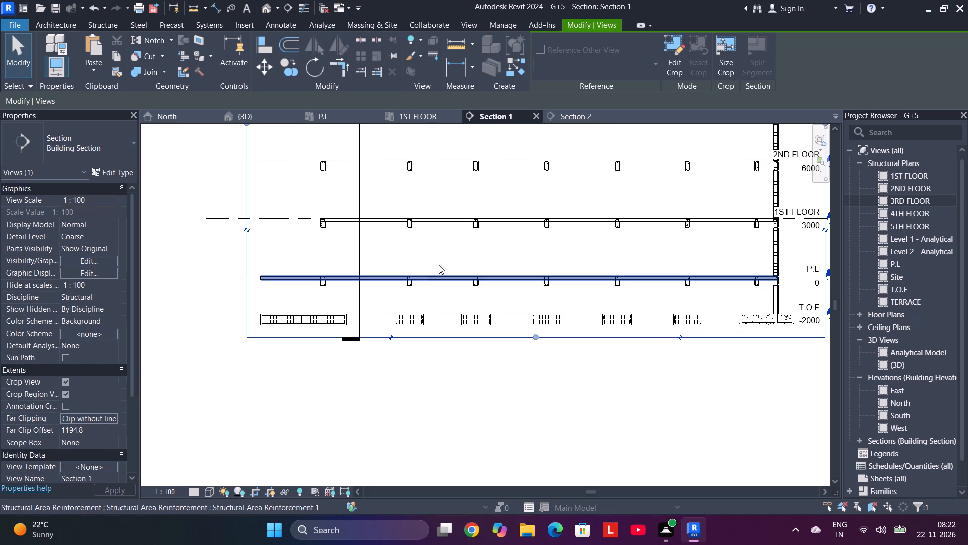
click(562, 115)
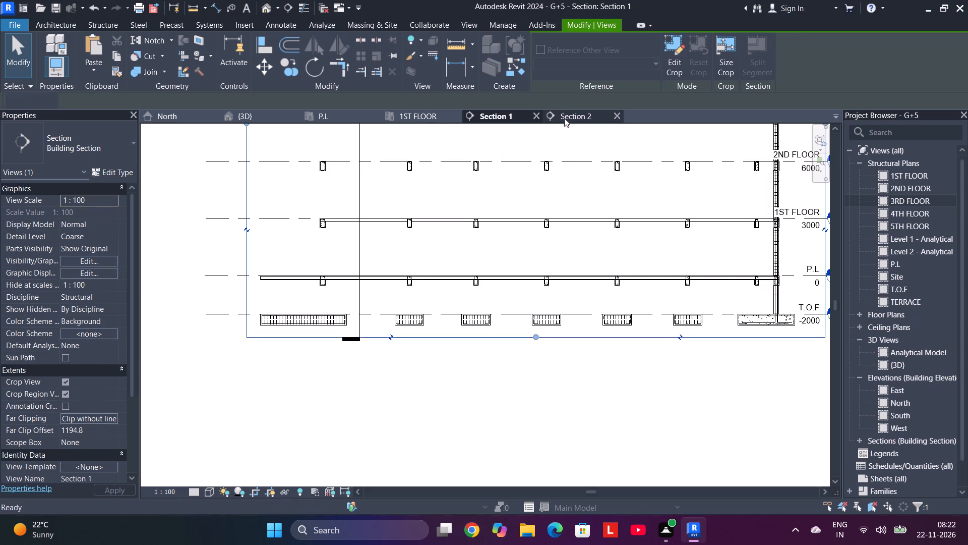
drag(455, 311, 413, 221)
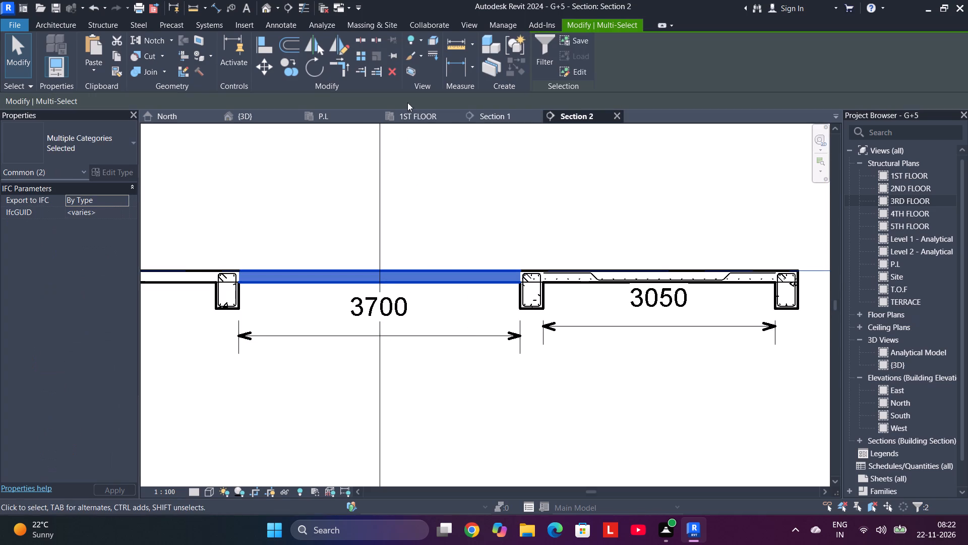
click(501, 121)
scroll(374, 250, up, 4)
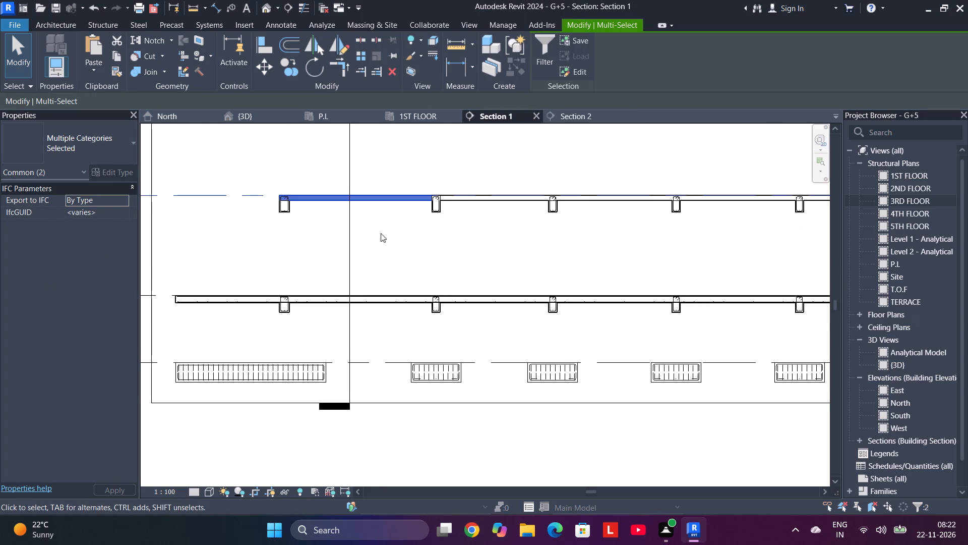
middle_drag(381, 233, 399, 290)
scroll(398, 290, up, 3)
middle_drag(397, 281, 436, 391)
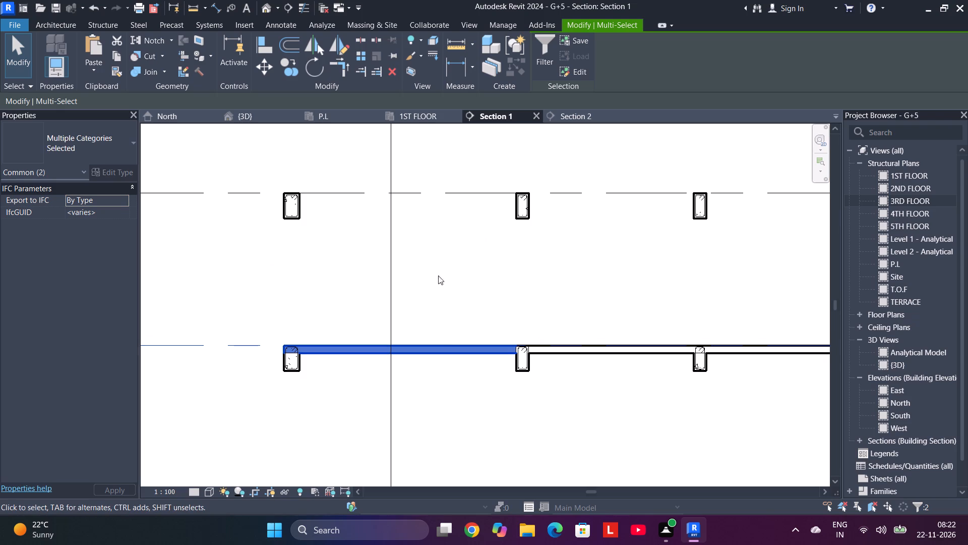
middle_drag(435, 293, 492, 248)
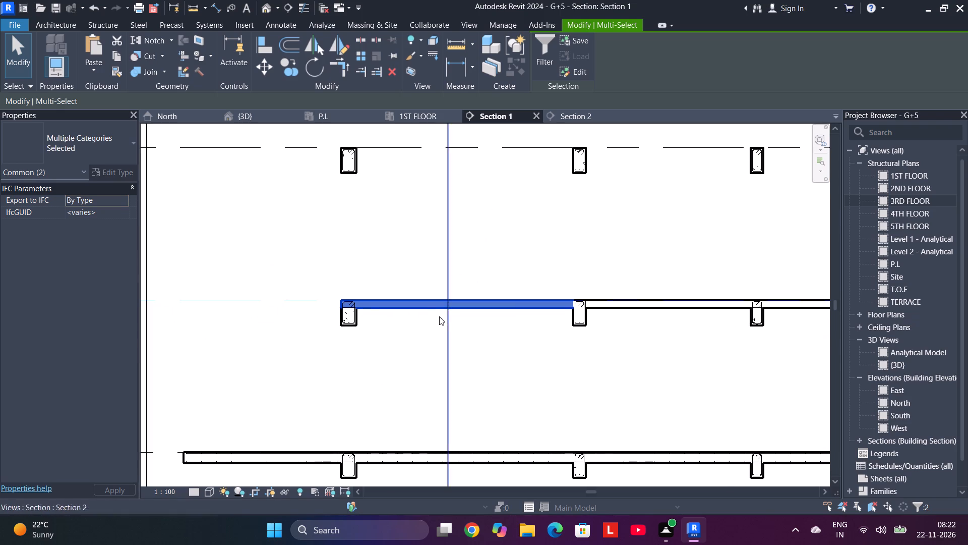
Add a linear dimension in Section 1 between the inner beam faces of the 1ST FLOOR end bay.
click(459, 61)
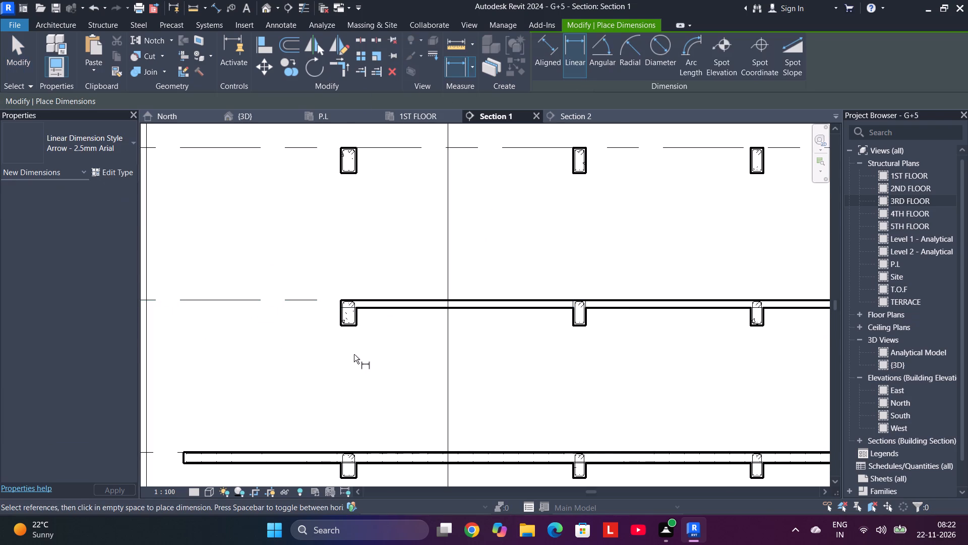
scroll(354, 336, up, 6)
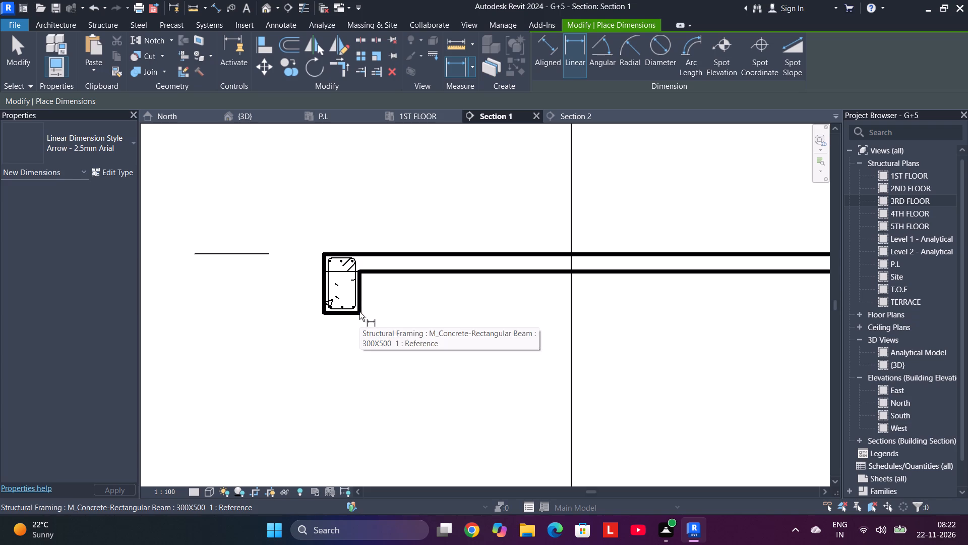
click(359, 312)
scroll(529, 329, down, 6)
middle_drag(572, 325, 388, 320)
scroll(495, 322, up, 2)
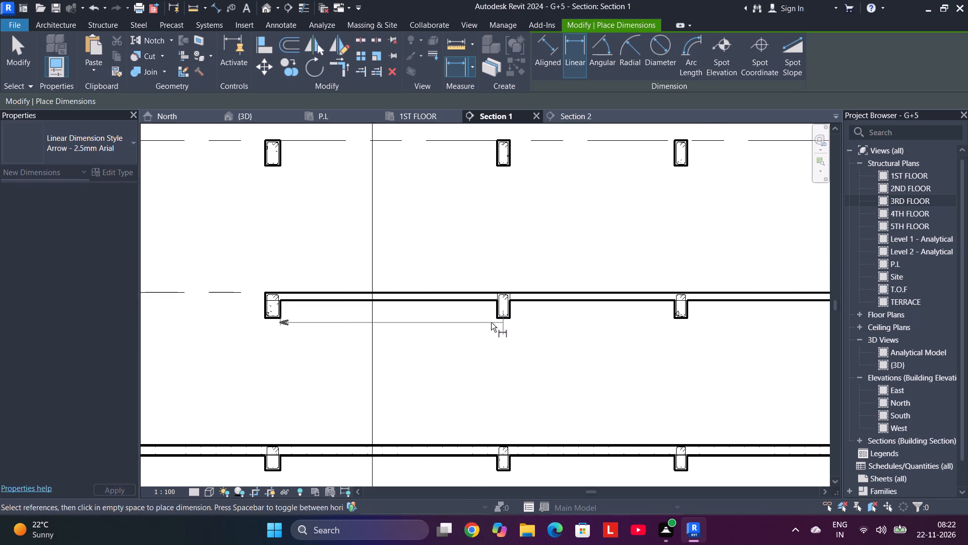
scroll(491, 322, up, 9)
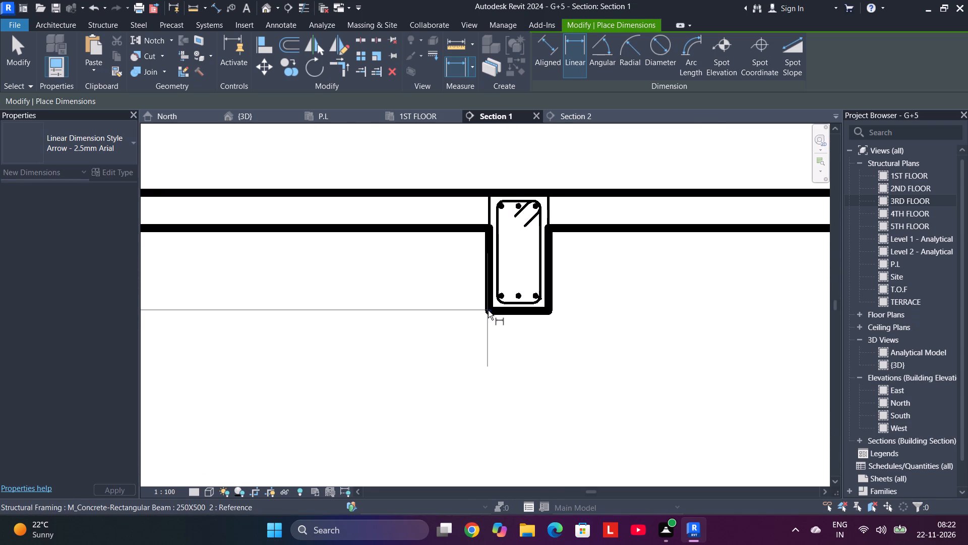
click(488, 310)
scroll(404, 331, down, 5)
click(325, 396)
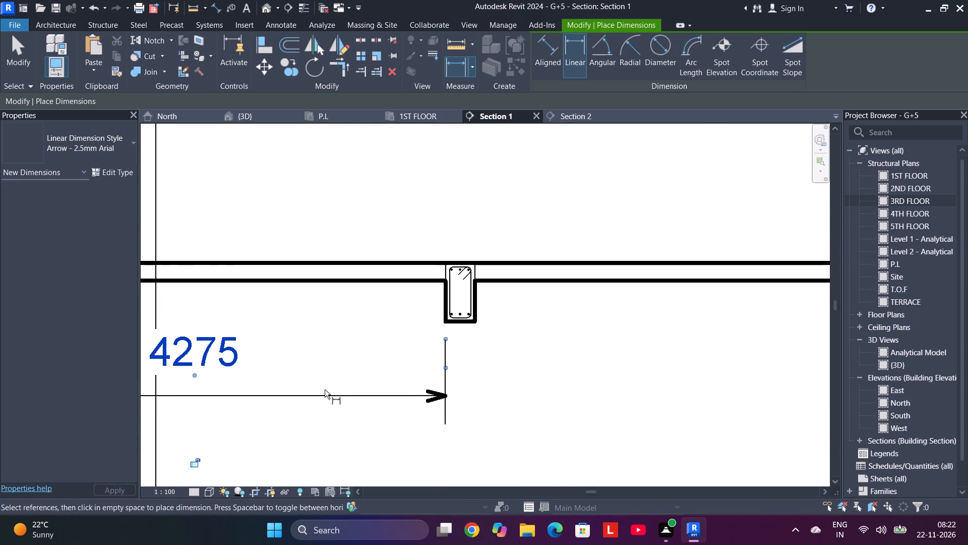
Place a single straight 16M rebar of shape M_00 along the 1ST FLOOR slab of the 4275 mm bay in Section 1.
scroll(323, 362, down, 4)
middle_drag(322, 358, 458, 348)
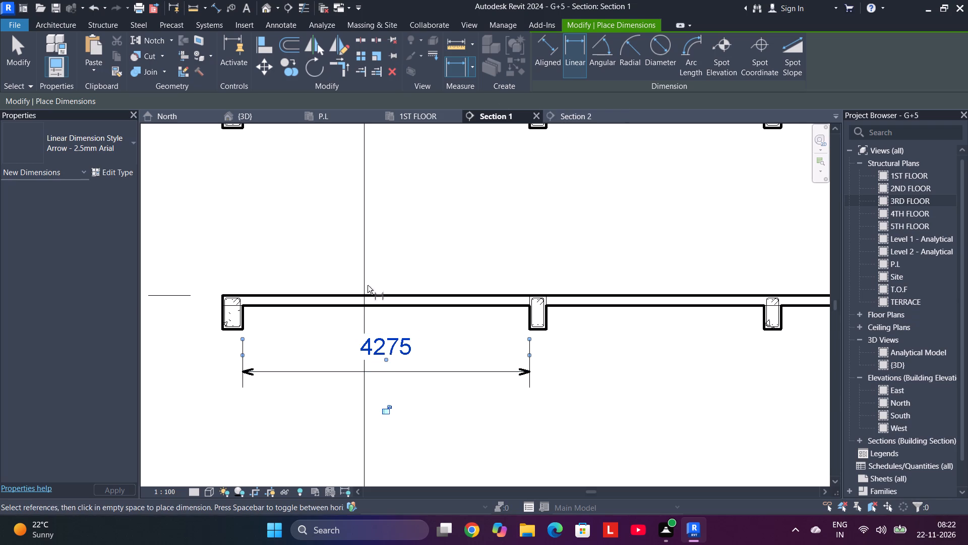
scroll(408, 288, up, 2)
middle_drag(412, 287, 512, 269)
scroll(326, 252, up, 3)
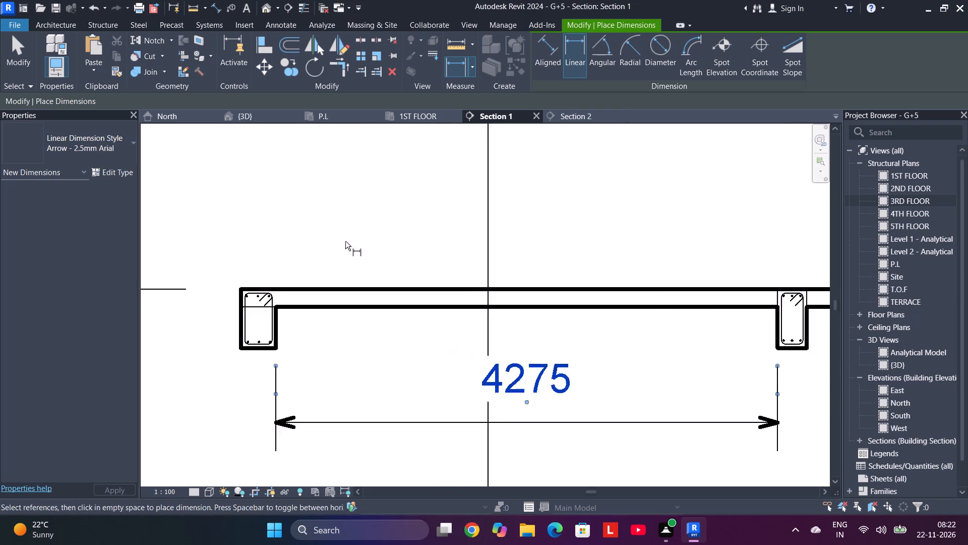
click(100, 22)
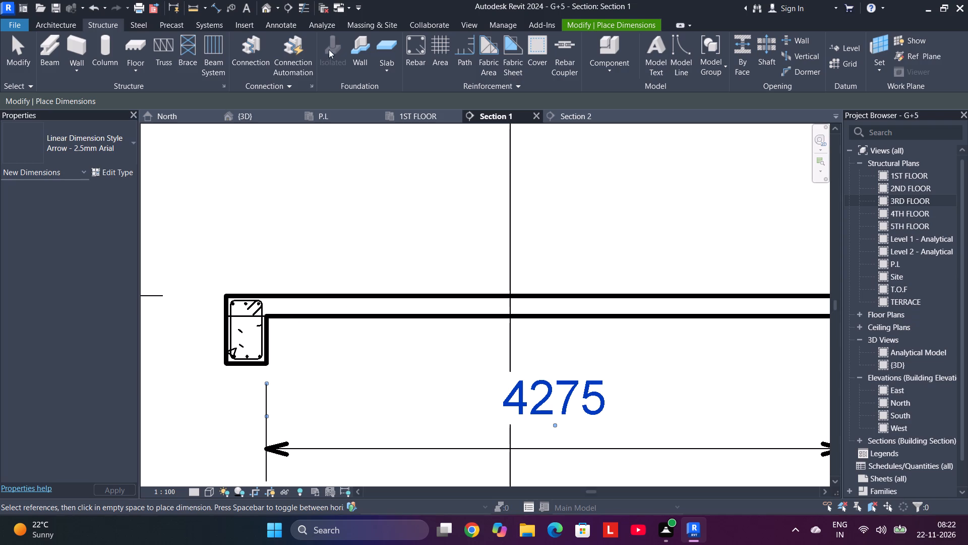
click(412, 50)
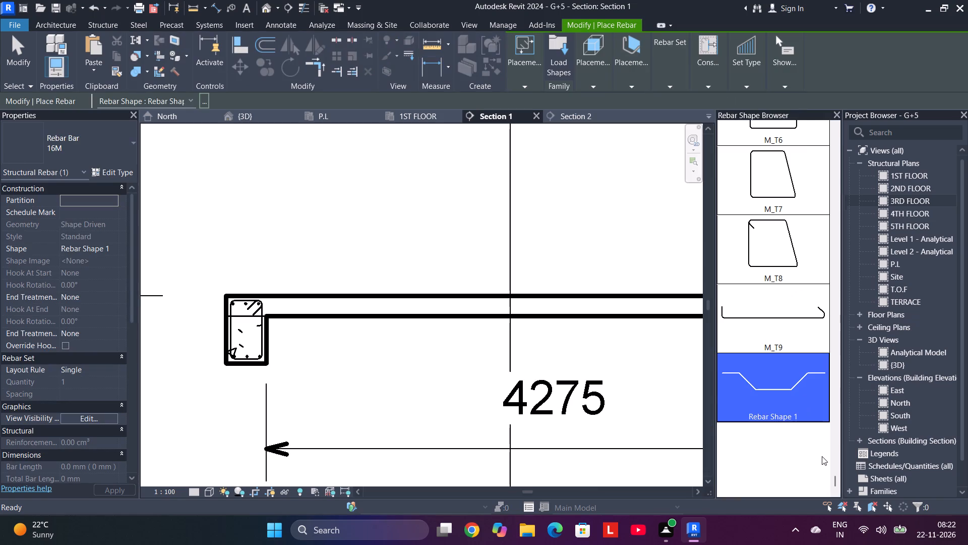
drag(835, 482, 836, 140)
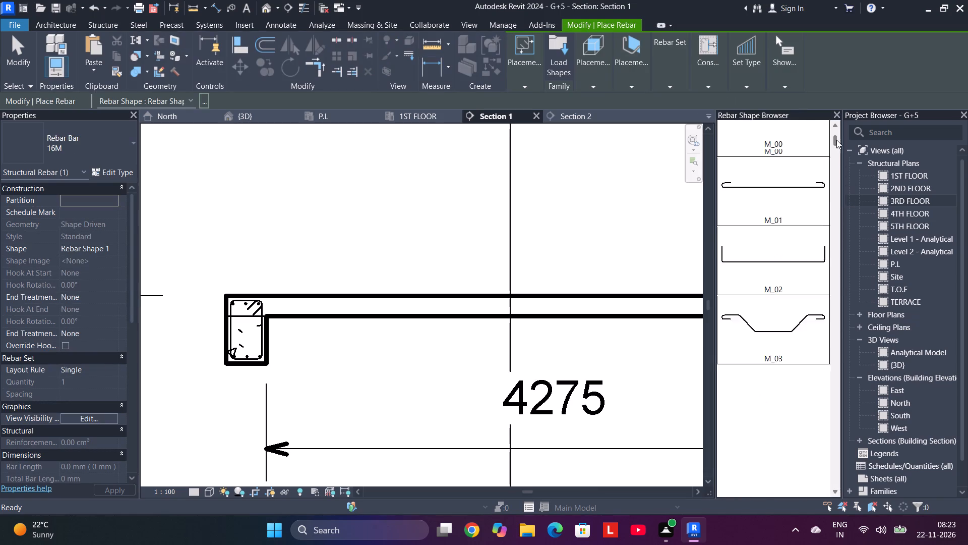
drag(836, 140, 835, 132)
click(754, 158)
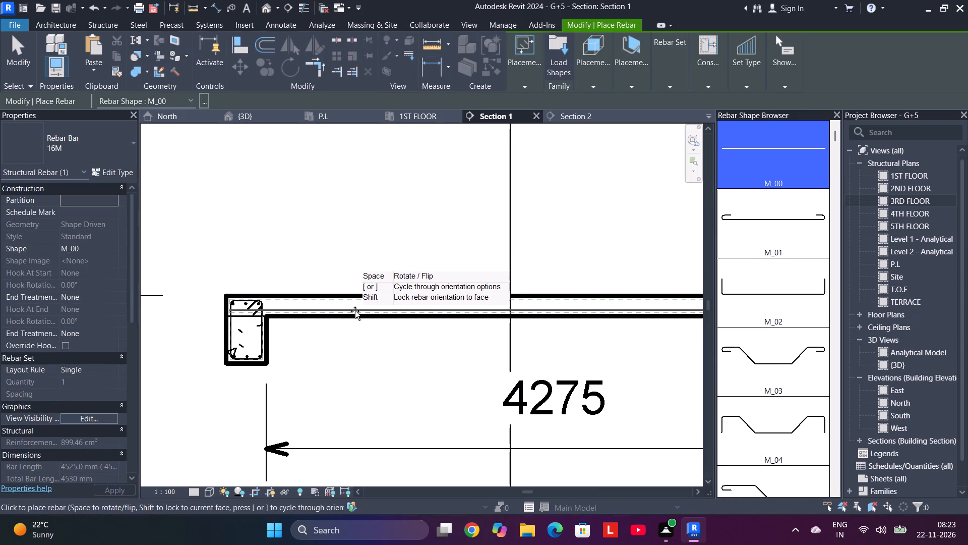
click(355, 311)
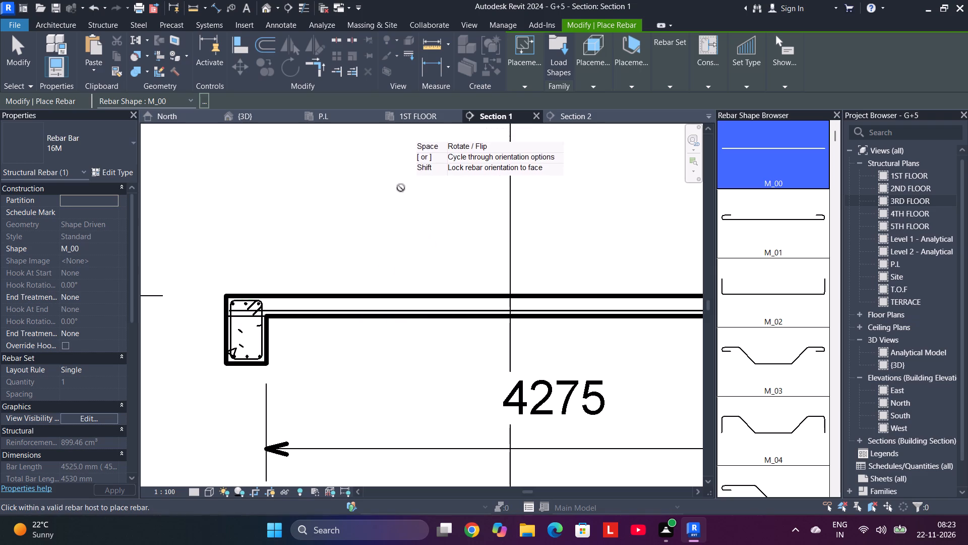
key(Escape)
Open the sketch of the straight 16M slab bar in the 4275 mm bay and delete its line.
click(331, 310)
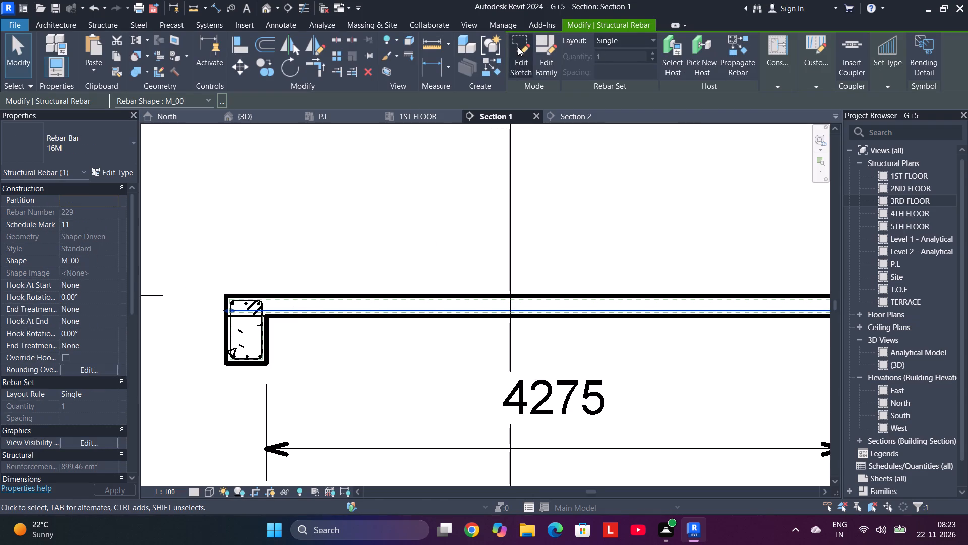
click(518, 47)
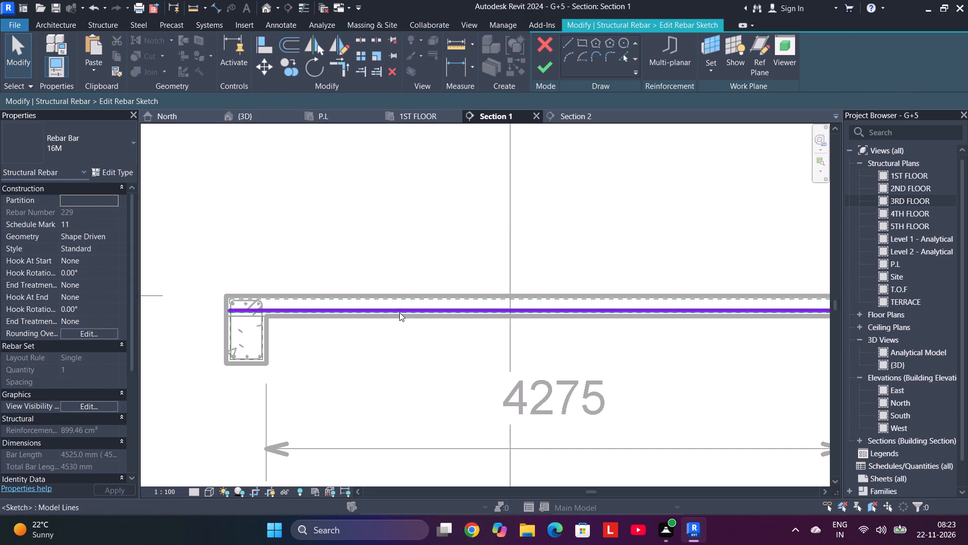
click(399, 310)
key(Delete)
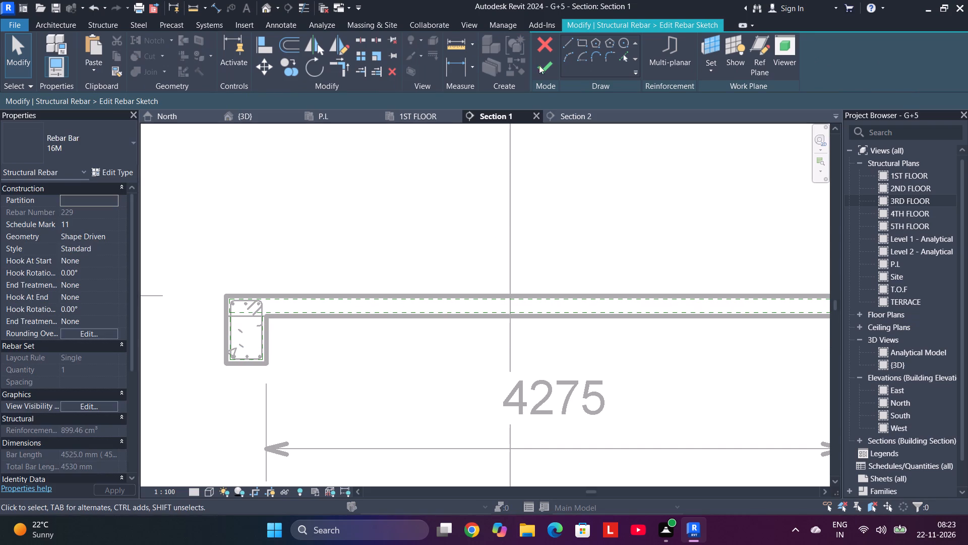
From the end beam, sketch an 855 mm bar segment along the top cover line, then a 45° diagonal down to the bottom cover.
click(566, 48)
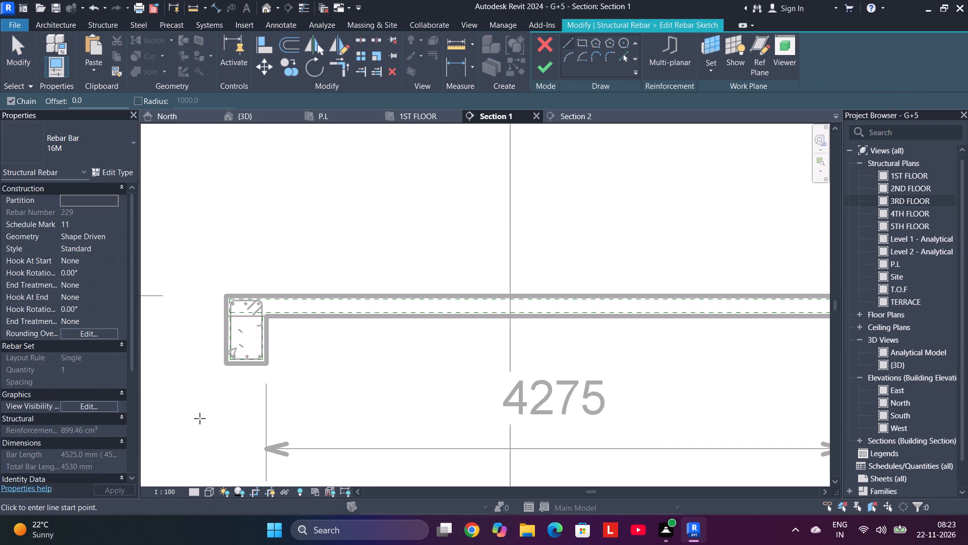
scroll(215, 363, up, 5)
scroll(332, 280, up, 4)
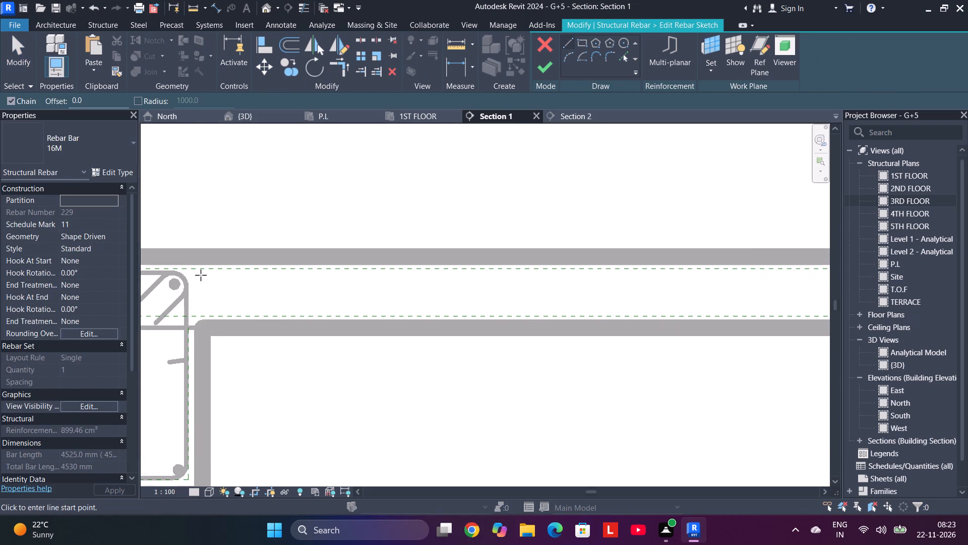
click(202, 271)
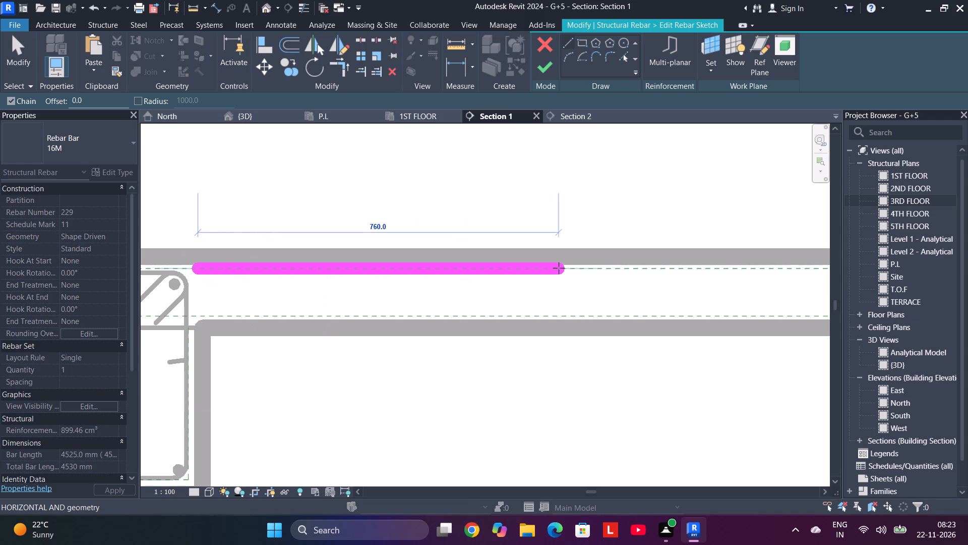
text(855)
key(Return)
middle_drag(651, 305, 558, 305)
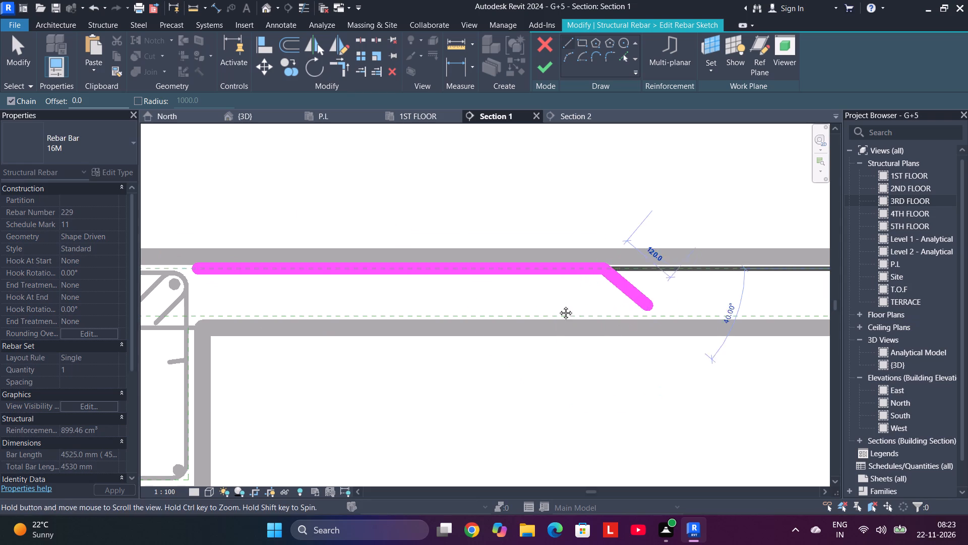
middle_drag(558, 305, 403, 307)
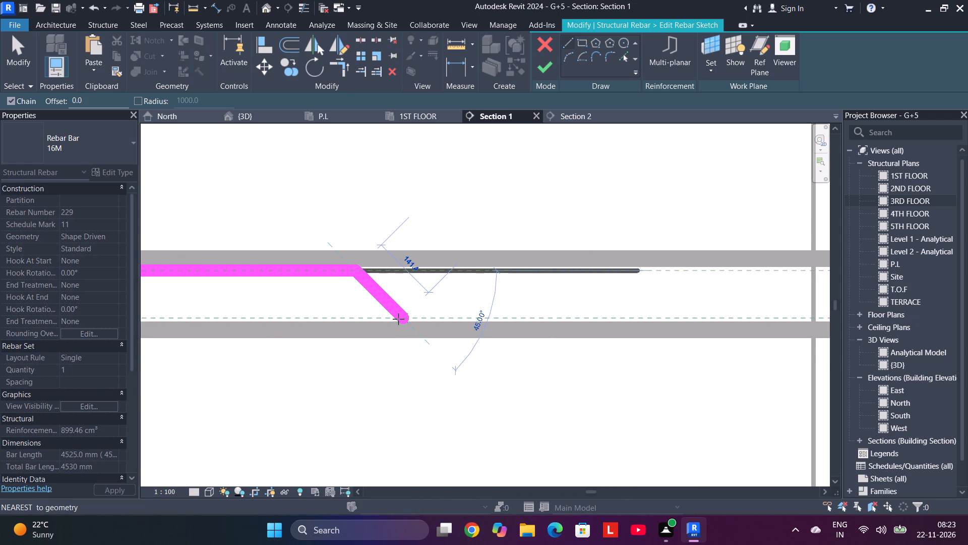
click(401, 313)
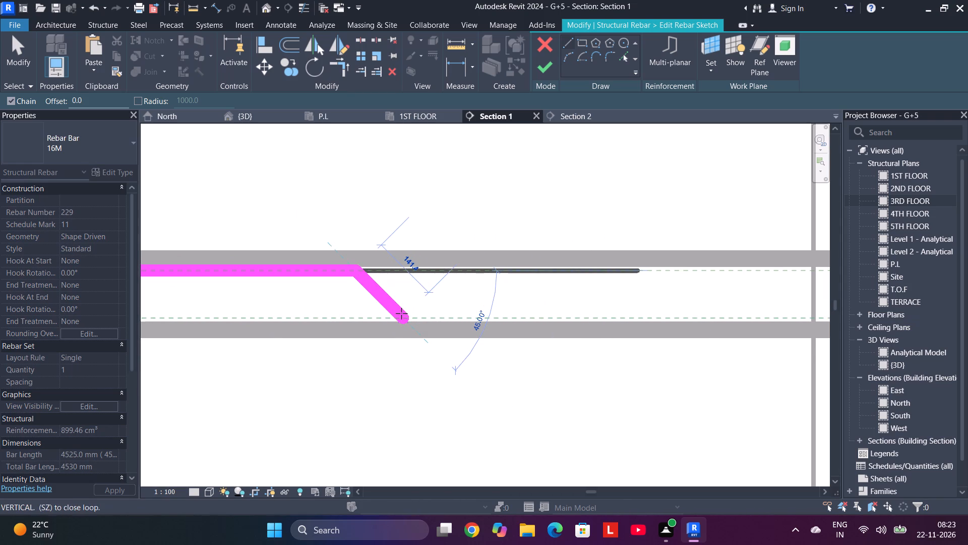
middle_drag(697, 318, 375, 341)
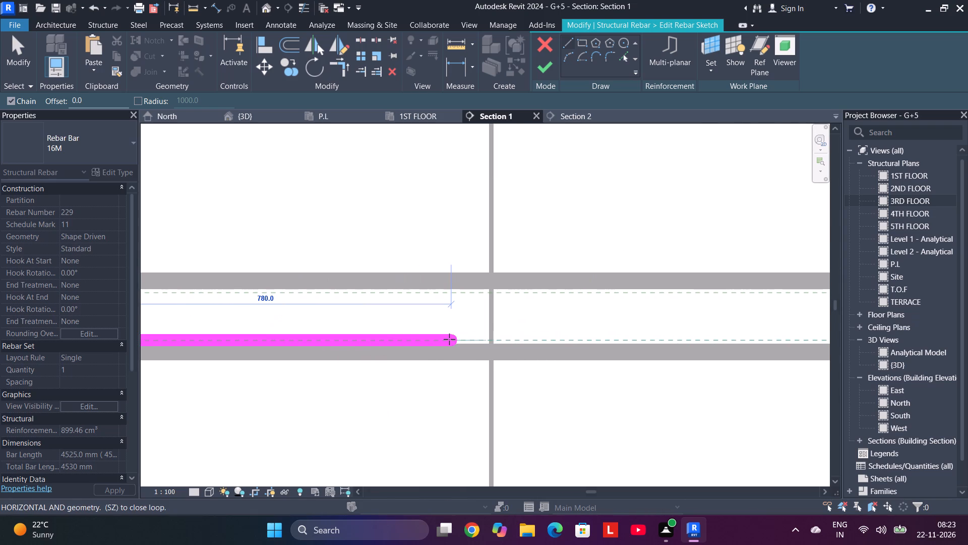
key(Escape)
At the bay's opposite beam, sketch an 855 mm top segment and a 45° diagonal down to the bottom cover line.
scroll(580, 330, down, 2)
middle_drag(582, 329, 209, 329)
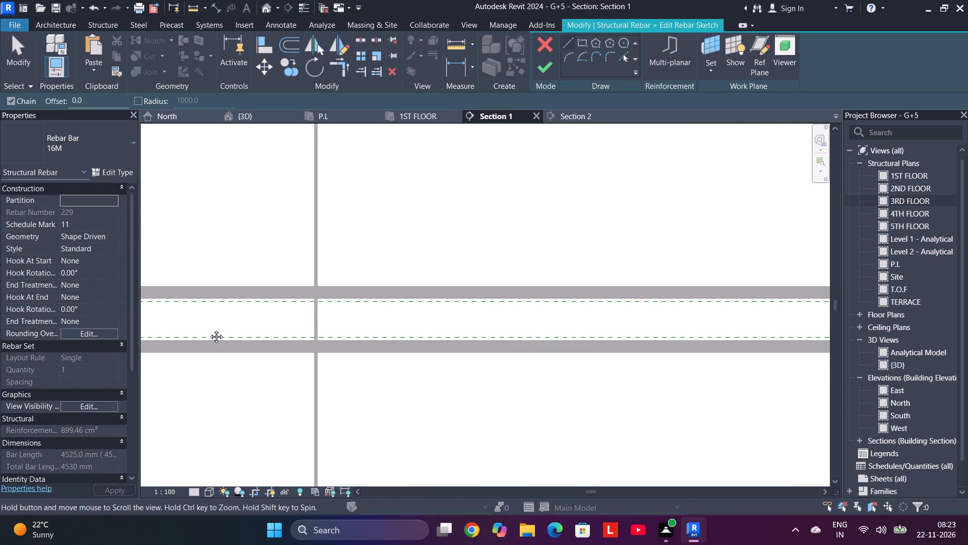
middle_drag(209, 329, 146, 331)
scroll(483, 322, down, 3)
middle_drag(563, 326, 278, 347)
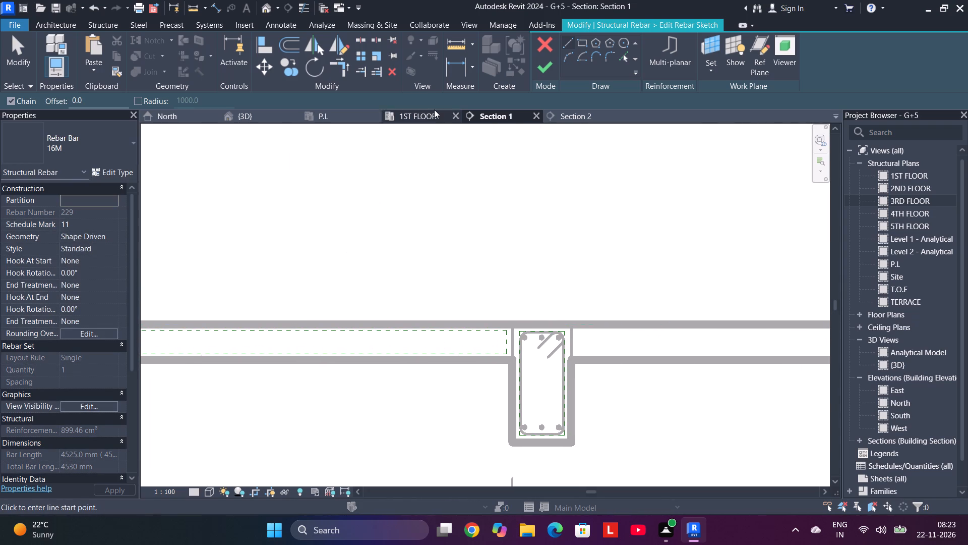
click(572, 40)
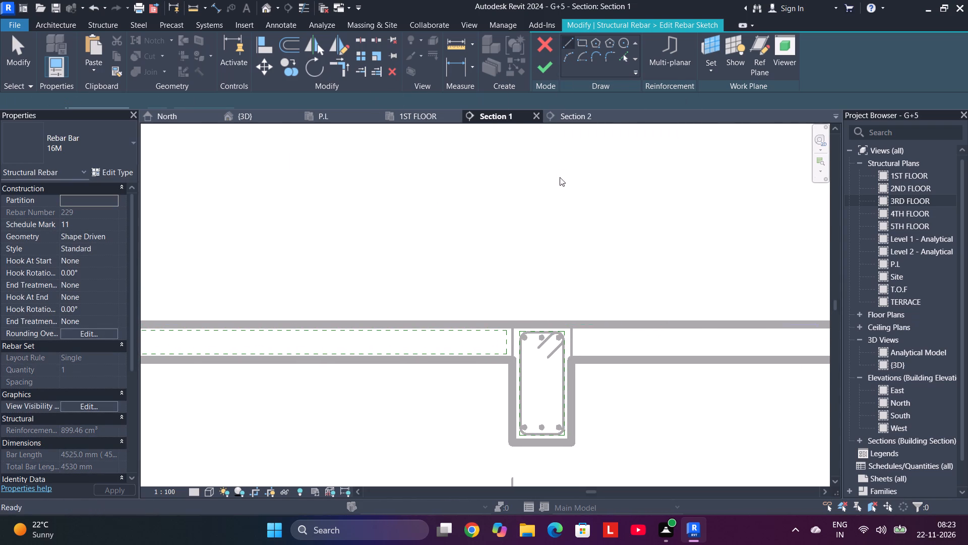
scroll(494, 343, up, 6)
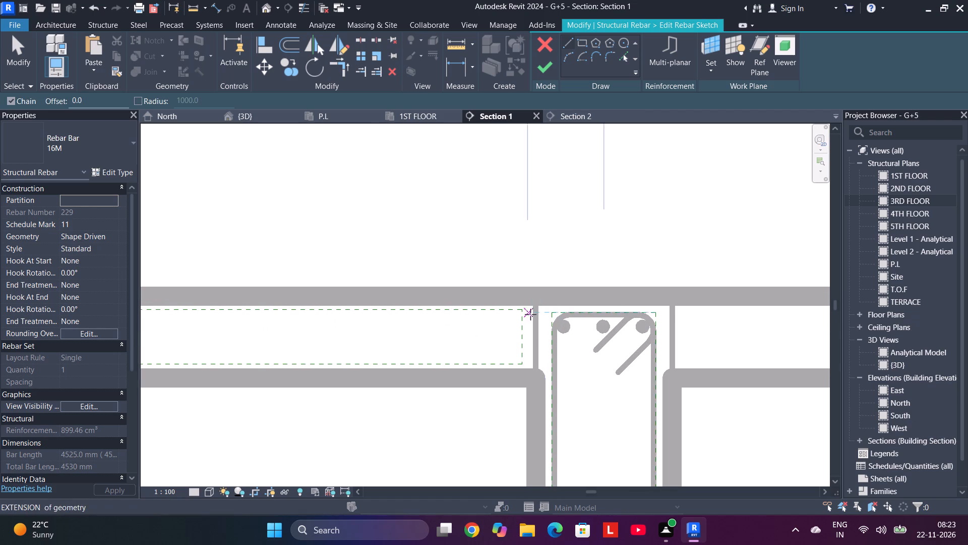
click(520, 313)
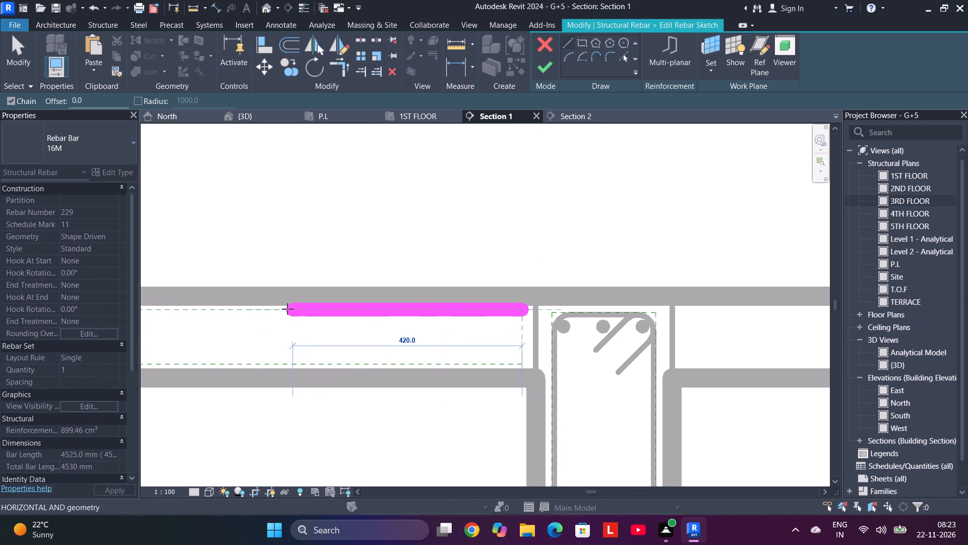
text(855)
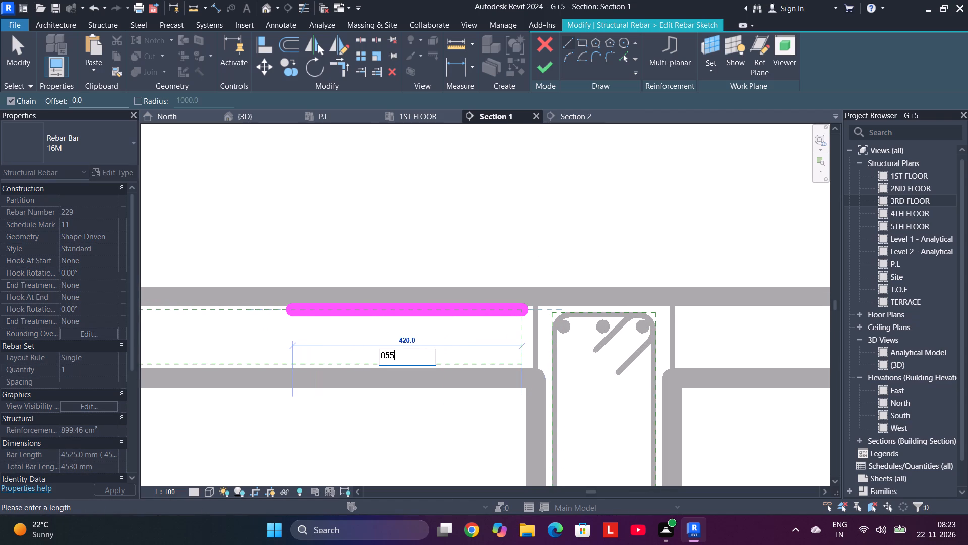
key(Return)
scroll(273, 309, down, 3)
middle_drag(268, 305, 546, 299)
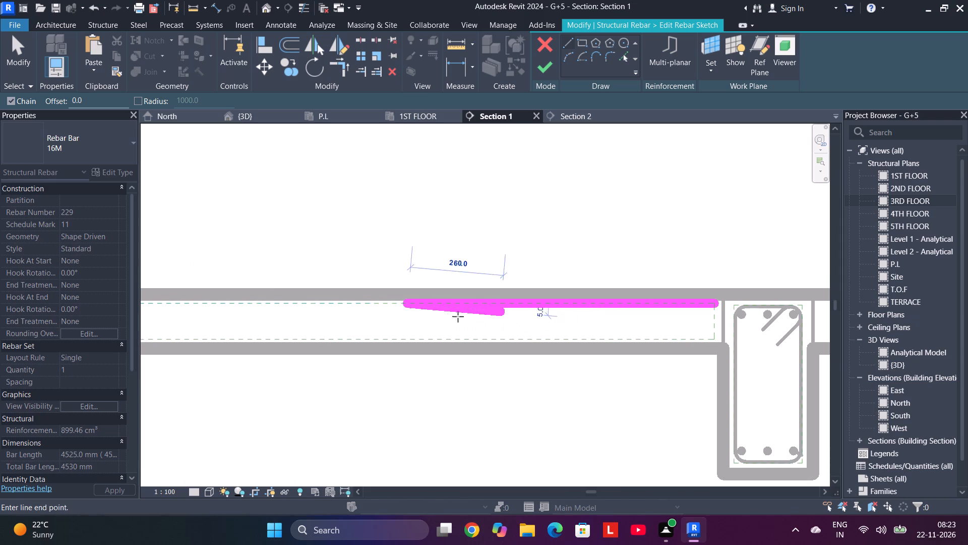
click(364, 341)
Sketch the bottom segment along the cover line, trim it to the first diagonal, and finish the sketch without saving the project.
middle_drag(307, 341, 779, 342)
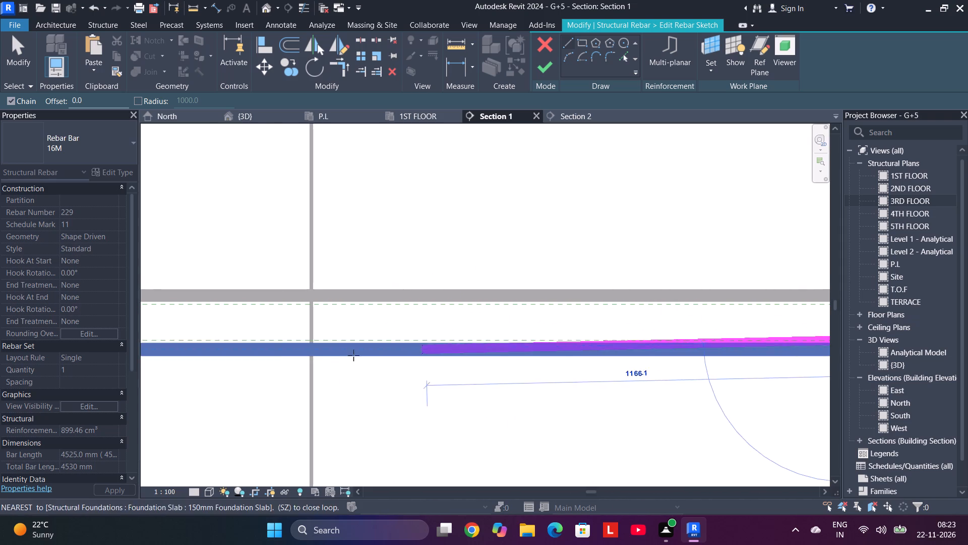
middle_drag(255, 342, 662, 341)
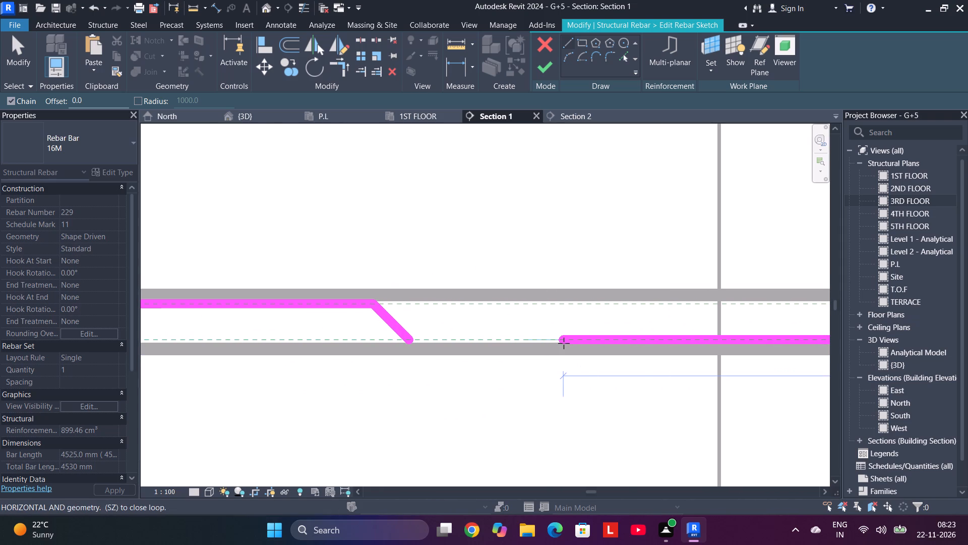
click(564, 343)
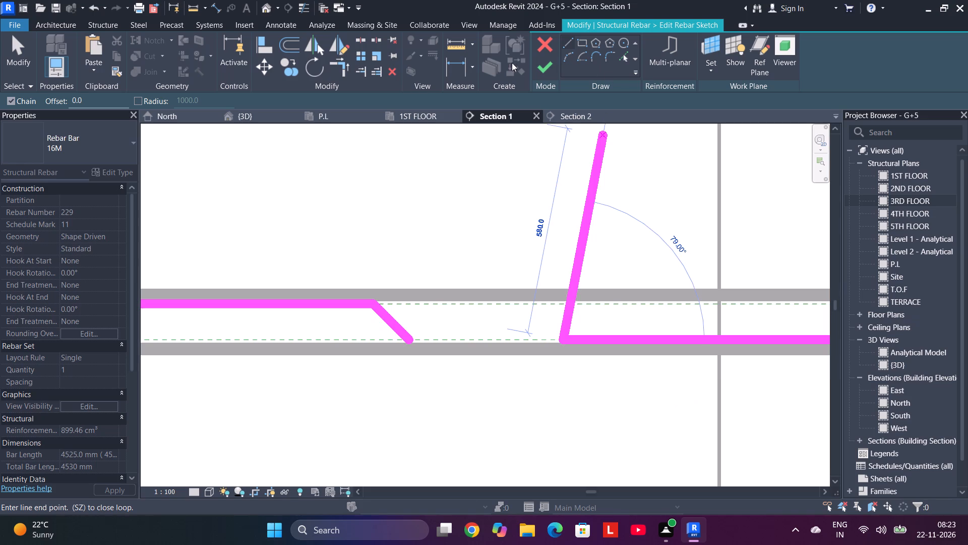
click(348, 69)
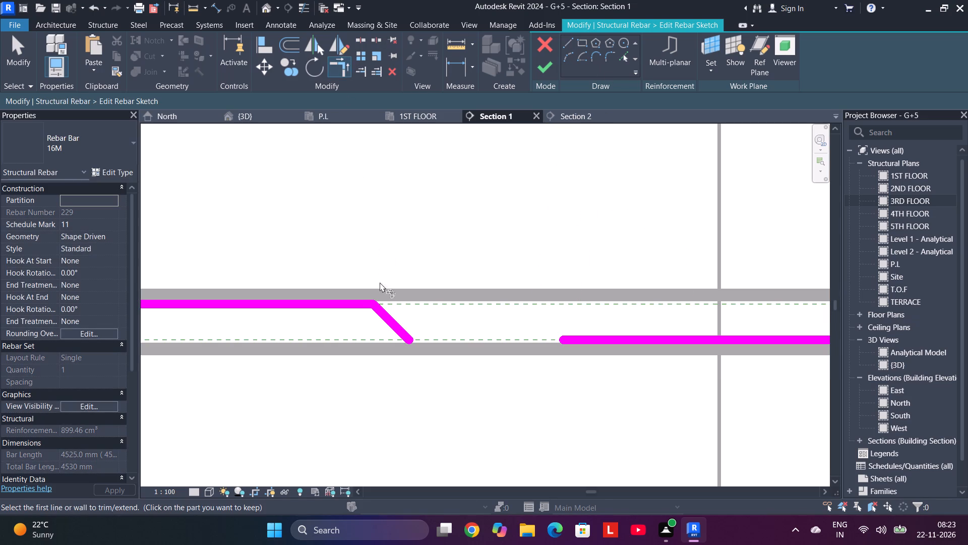
click(405, 335)
click(610, 342)
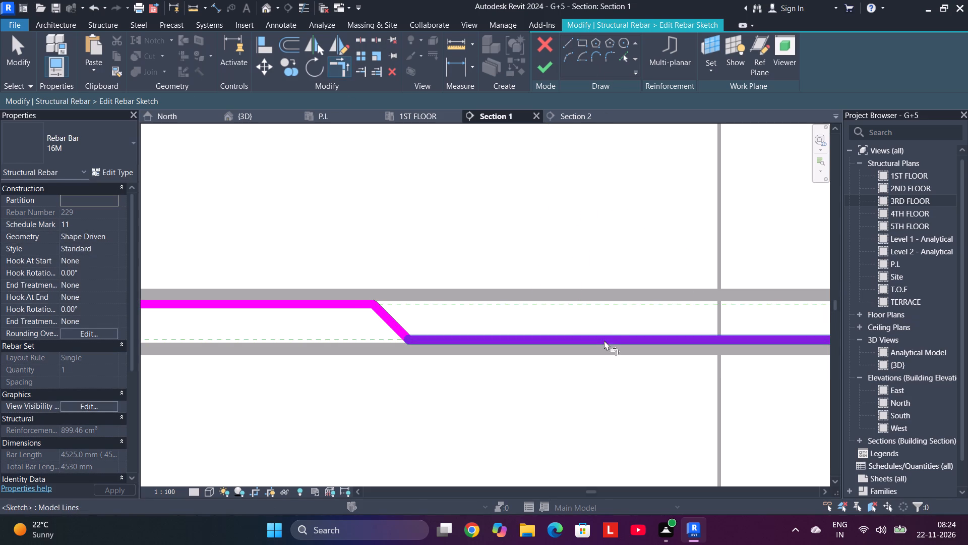
click(544, 65)
scroll(524, 244, down, 1)
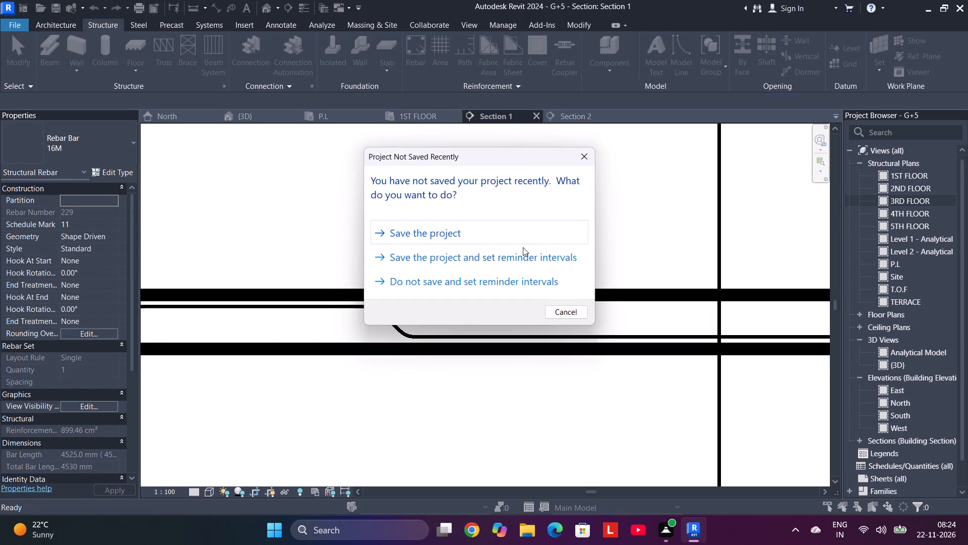
scroll(523, 247, down, 1)
click(560, 314)
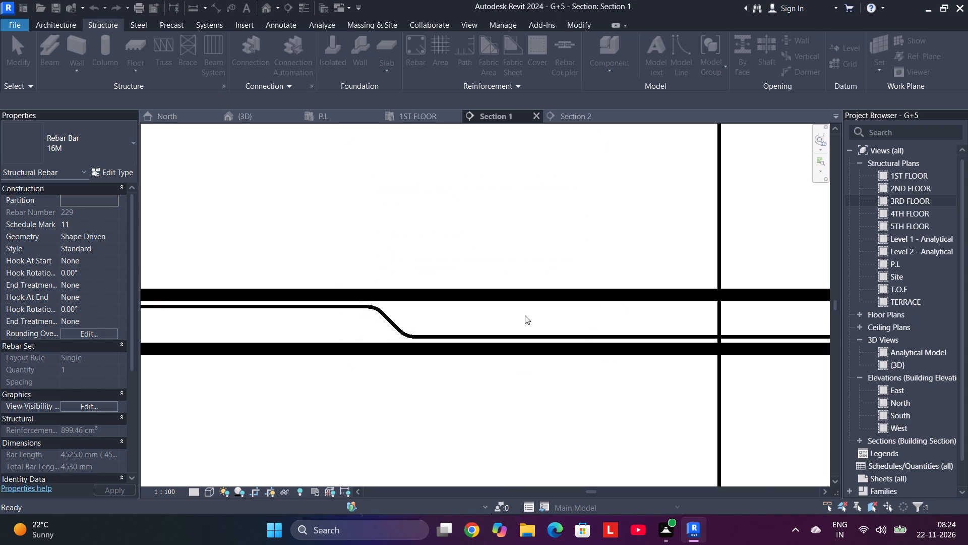
Change the cranked slab bar's type to 8MM.
scroll(516, 316, down, 4)
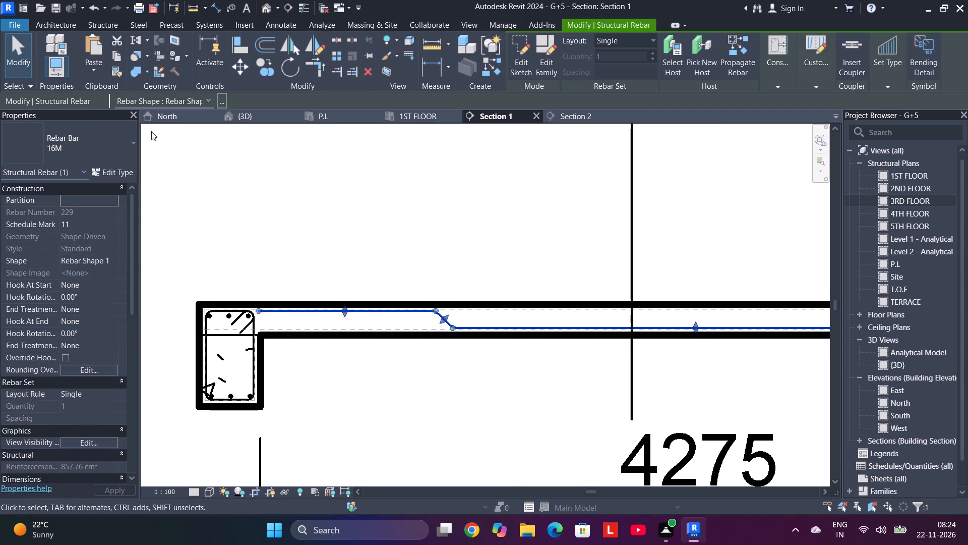
click(107, 142)
click(84, 208)
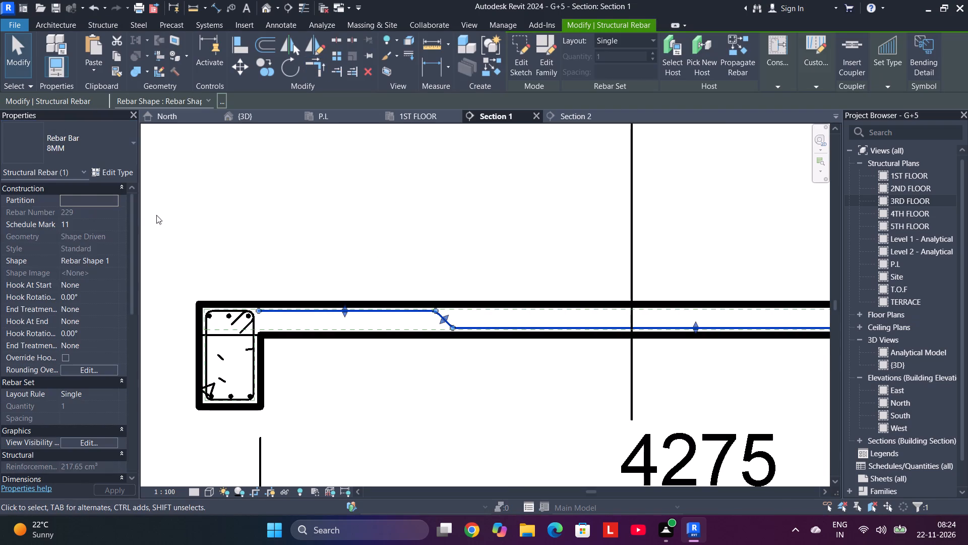
click(377, 235)
Review the cranked bar at the inner beam in Section 1 and the 3700 mm bay in Section 2.
scroll(532, 282, down, 3)
middle_drag(537, 277, 297, 241)
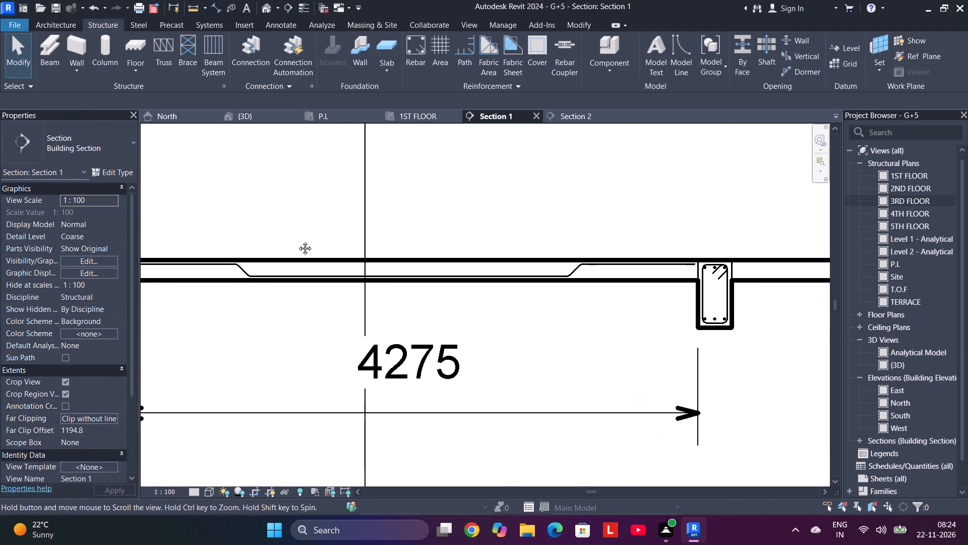
middle_drag(297, 241, 297, 241)
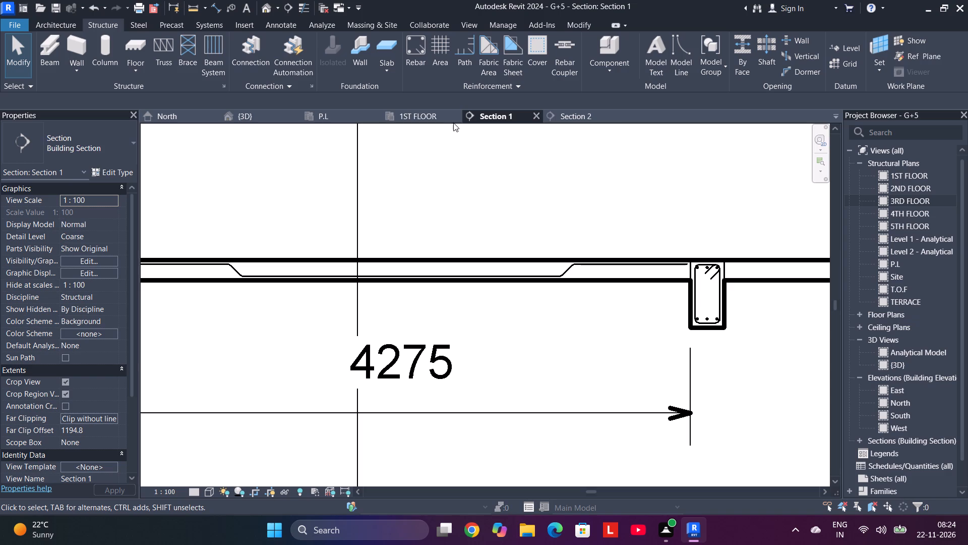
click(582, 113)
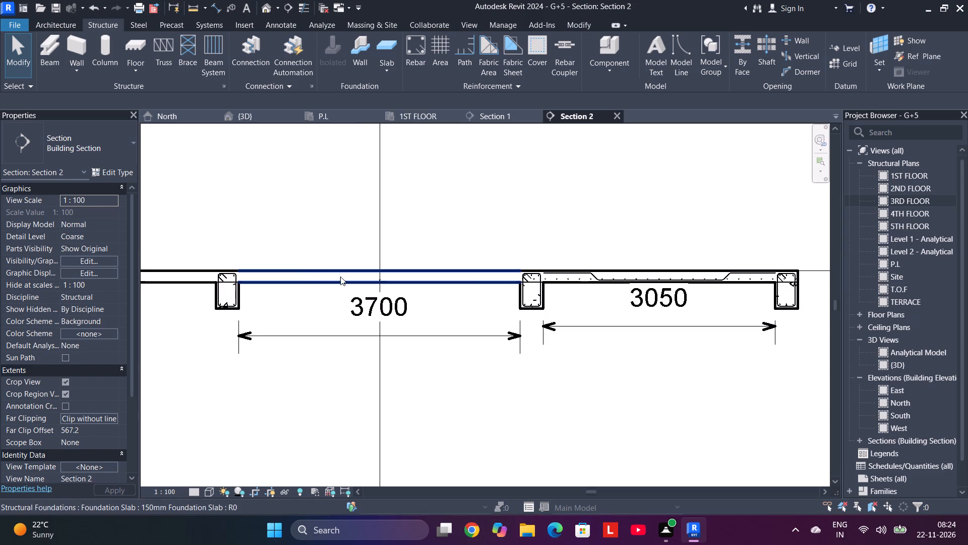
scroll(304, 270, down, 3)
scroll(300, 271, up, 6)
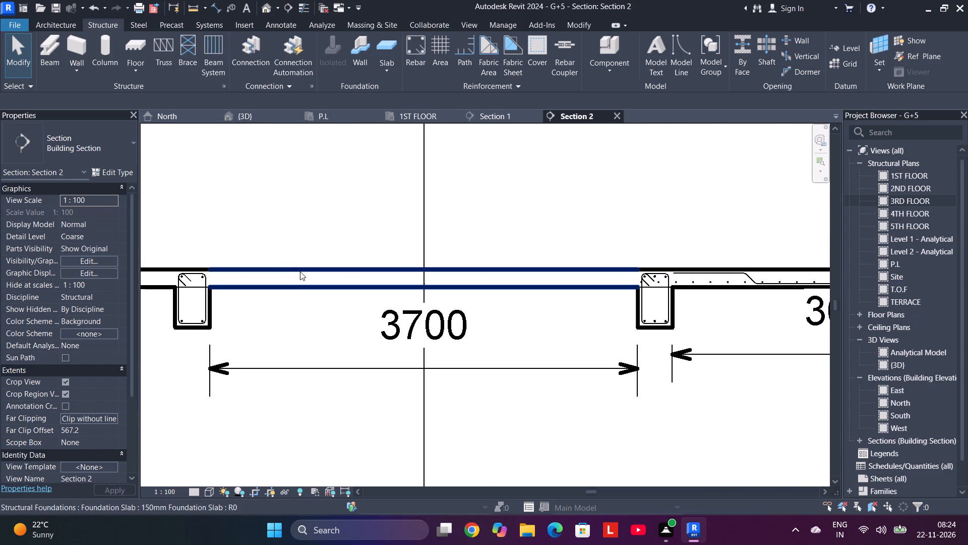
scroll(289, 280, up, 3)
click(485, 114)
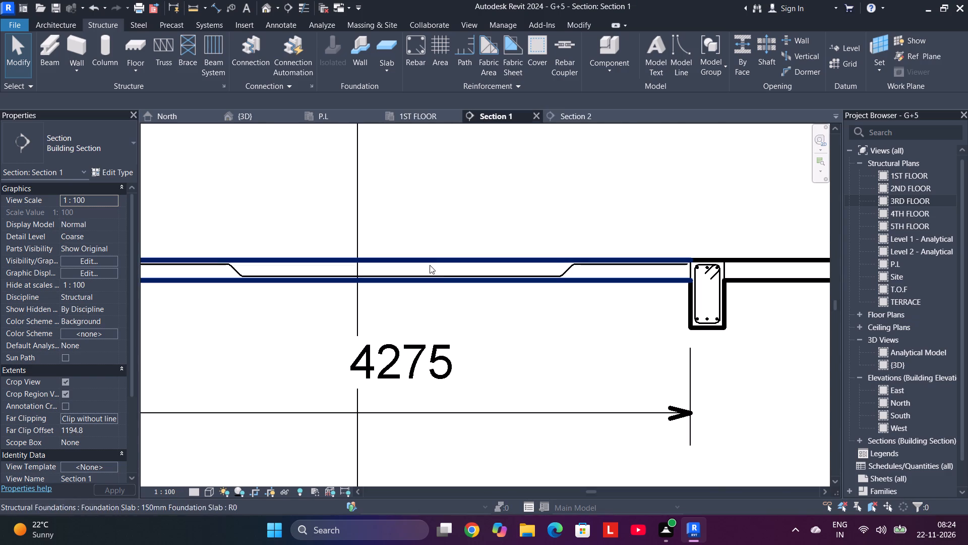
Lay out the cranked 8MM slab bar in Section 1 as a Maximum Spacing set at 150 mm spacing.
click(456, 276)
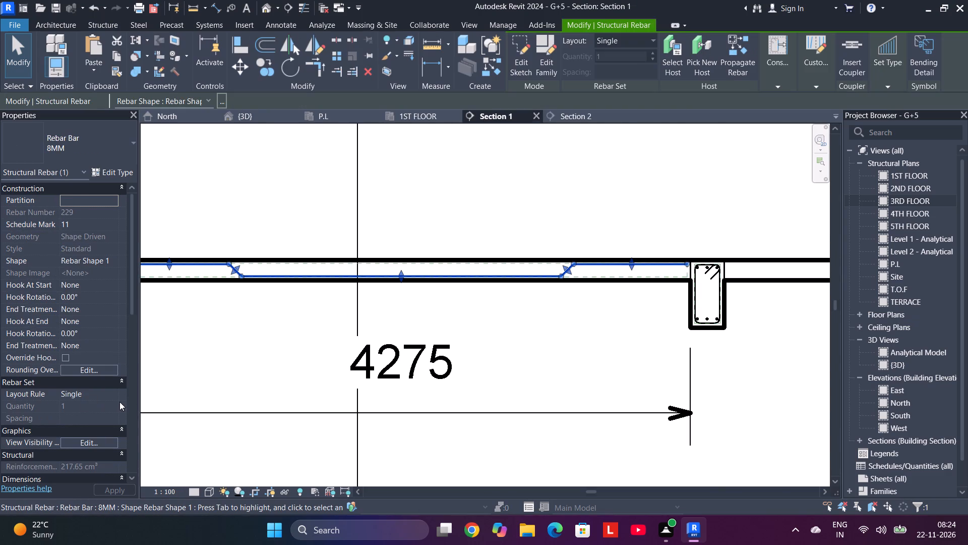
click(119, 396)
click(111, 394)
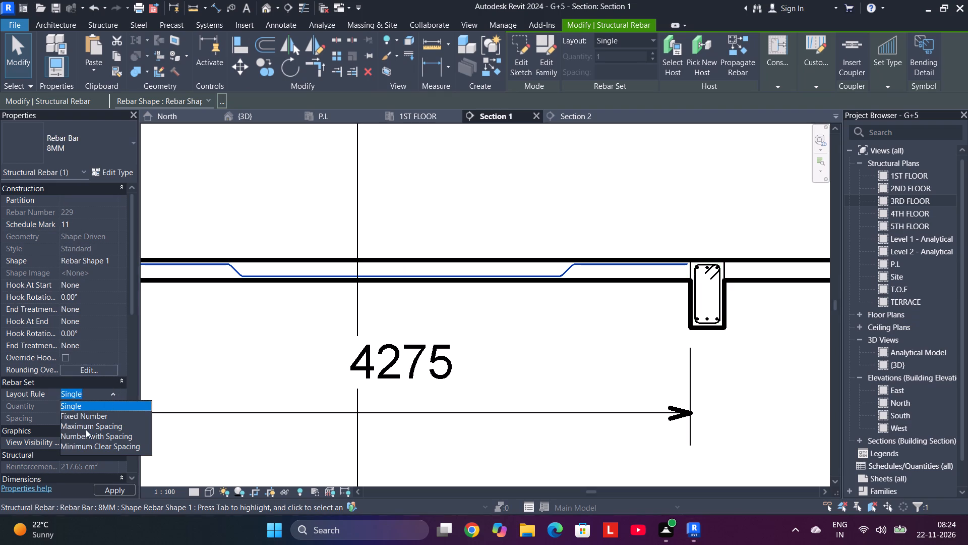
click(88, 427)
click(103, 420)
drag(104, 419, 55, 422)
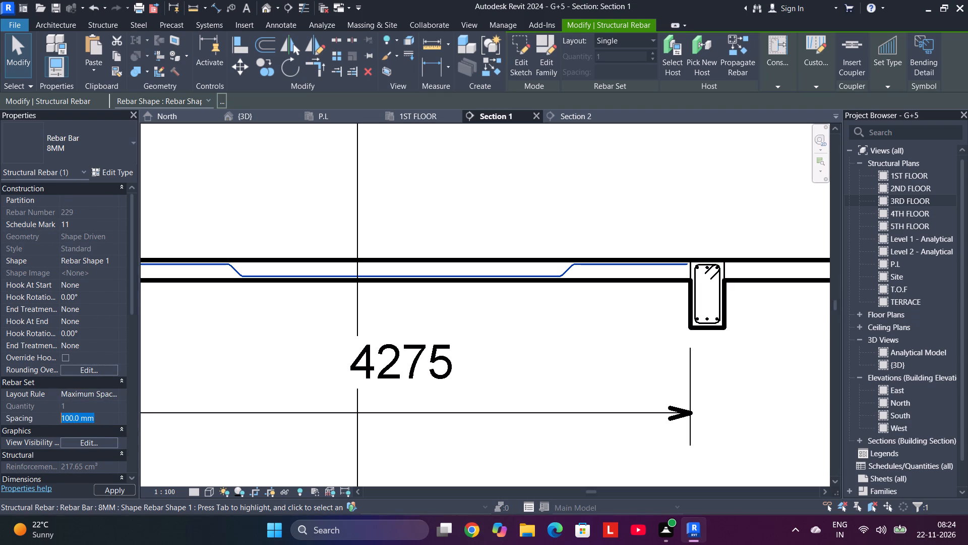
drag(55, 422, 47, 422)
key(1)
key(5)
key(0)
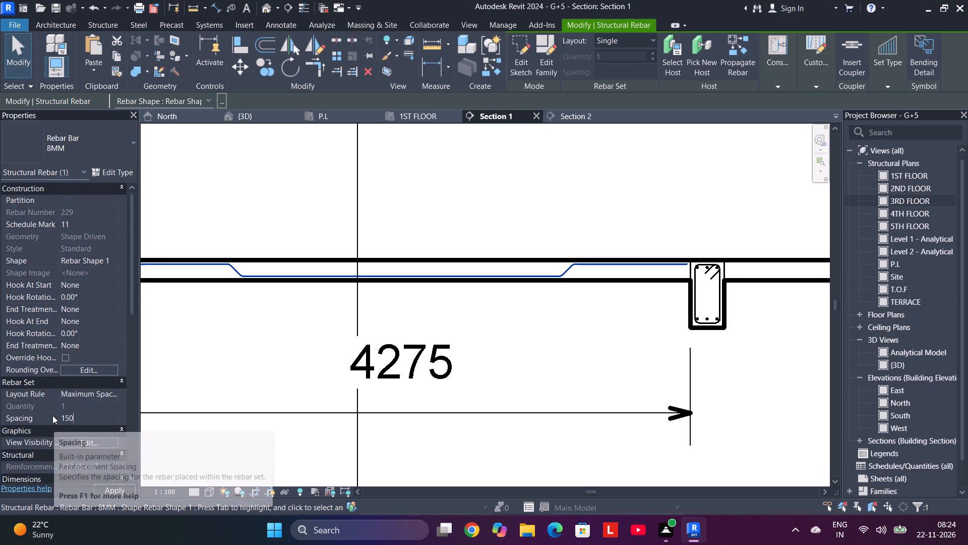
key(Return)
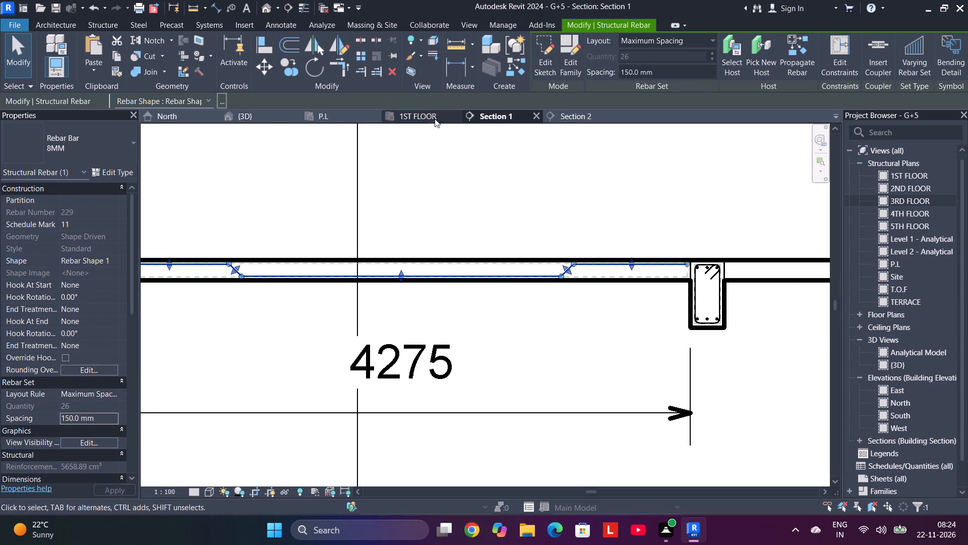
Check the cranked bar set's distribution across the 3700 mm bay in the 1ST FLOOR plan and at the beams in Section 2.
click(427, 115)
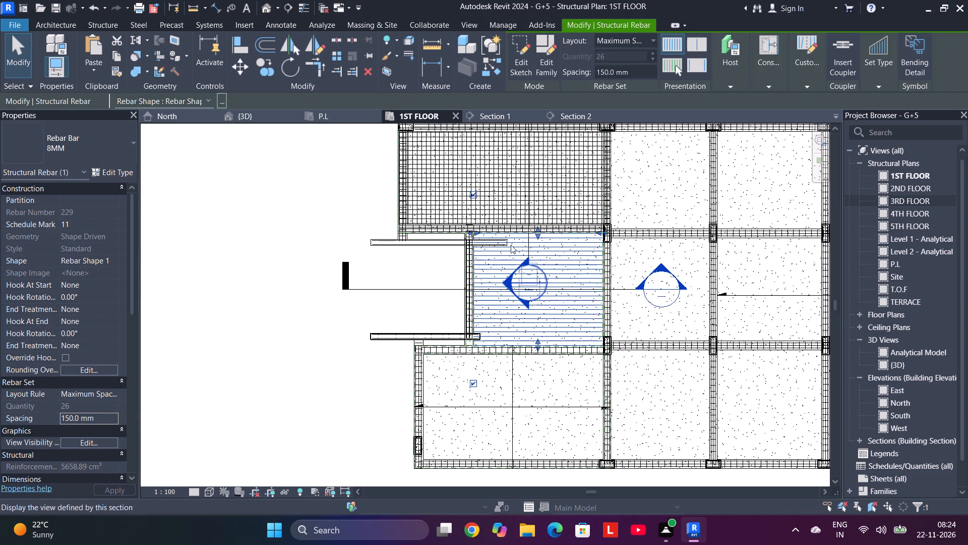
click(581, 114)
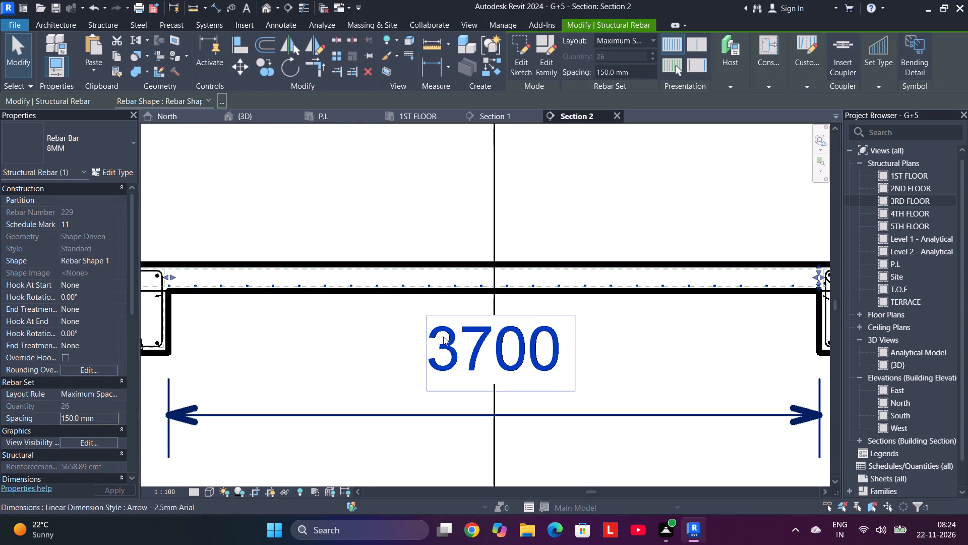
middle_drag(261, 248, 312, 207)
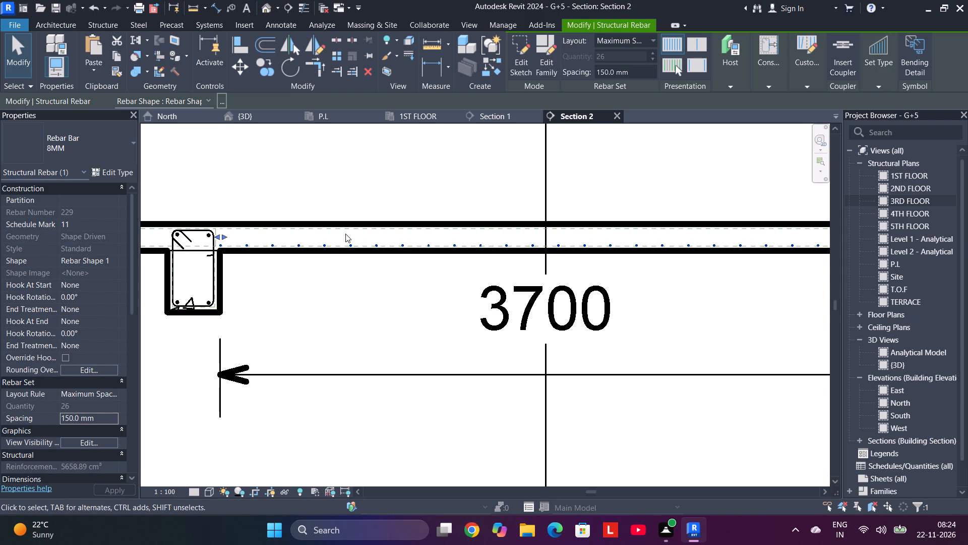
scroll(379, 220, down, 1)
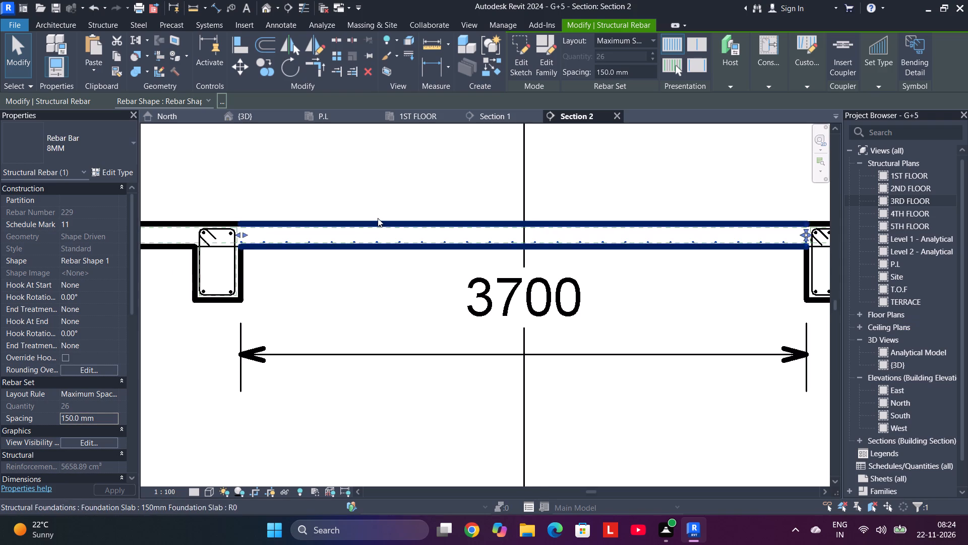
middle_drag(378, 218, 432, 219)
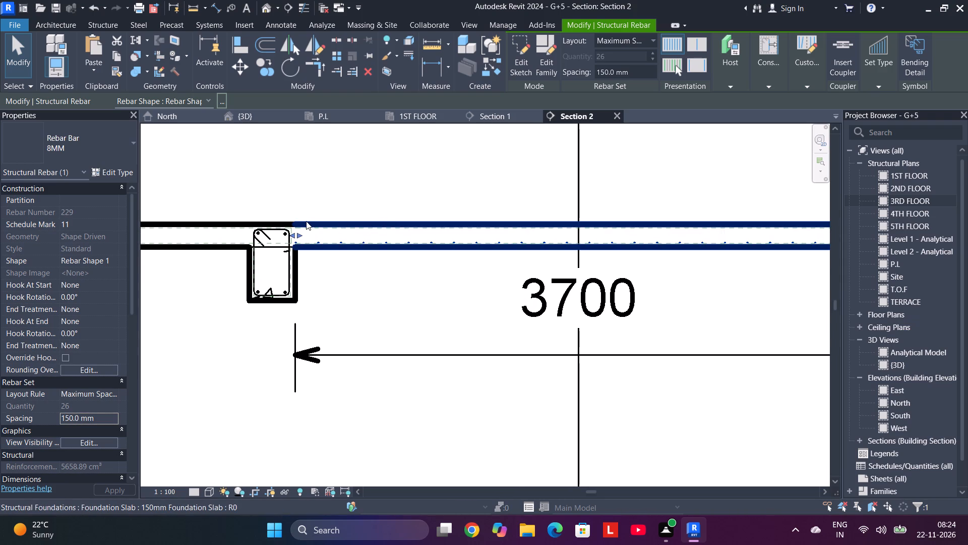
scroll(306, 221, up, 5)
scroll(197, 219, up, 2)
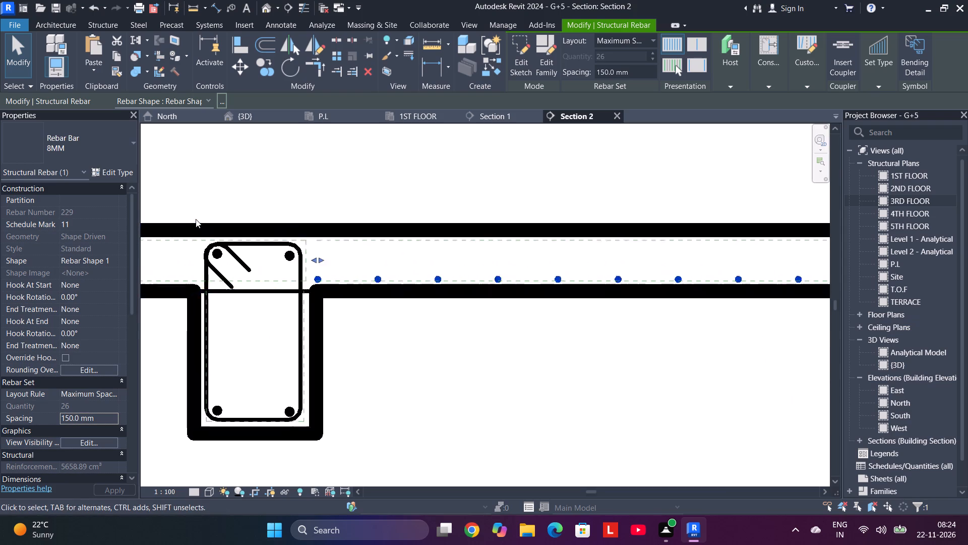
scroll(196, 219, up, 5)
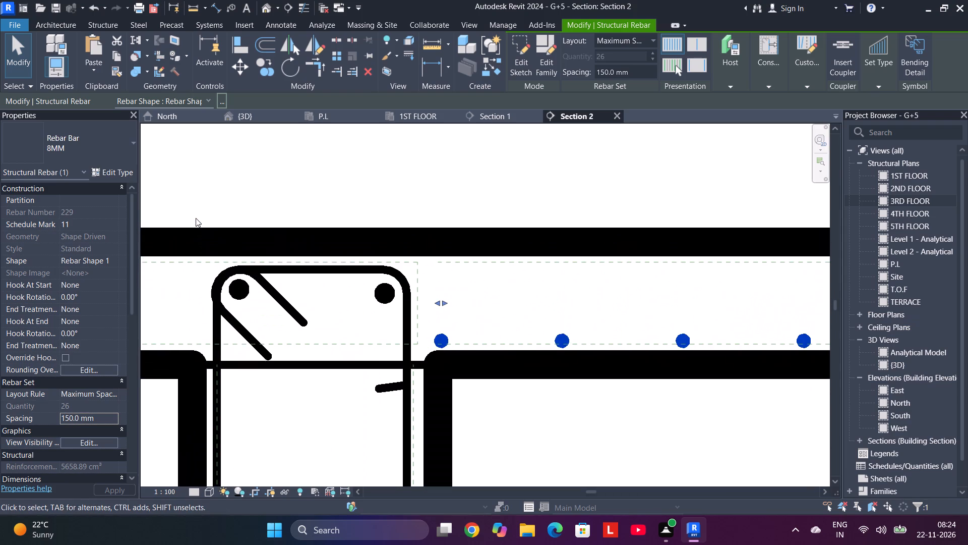
scroll(196, 218, down, 6)
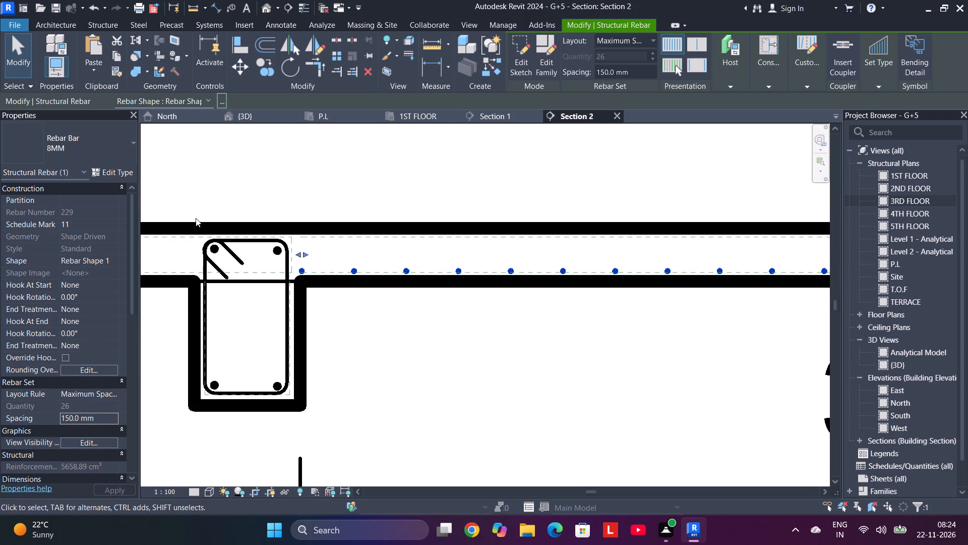
scroll(227, 222, down, 4)
middle_drag(350, 181, 292, 181)
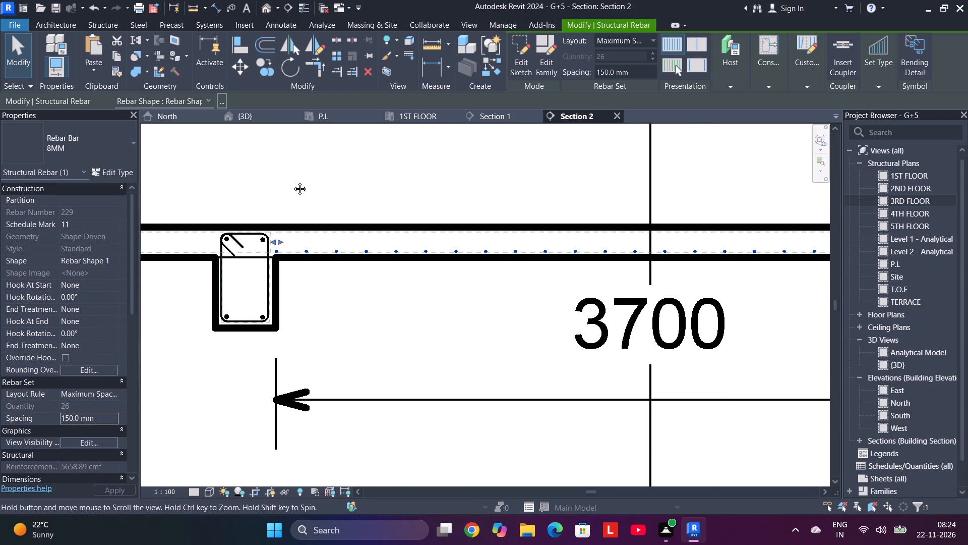
middle_drag(292, 181, 164, 179)
scroll(352, 192, down, 4)
middle_drag(388, 194, 387, 234)
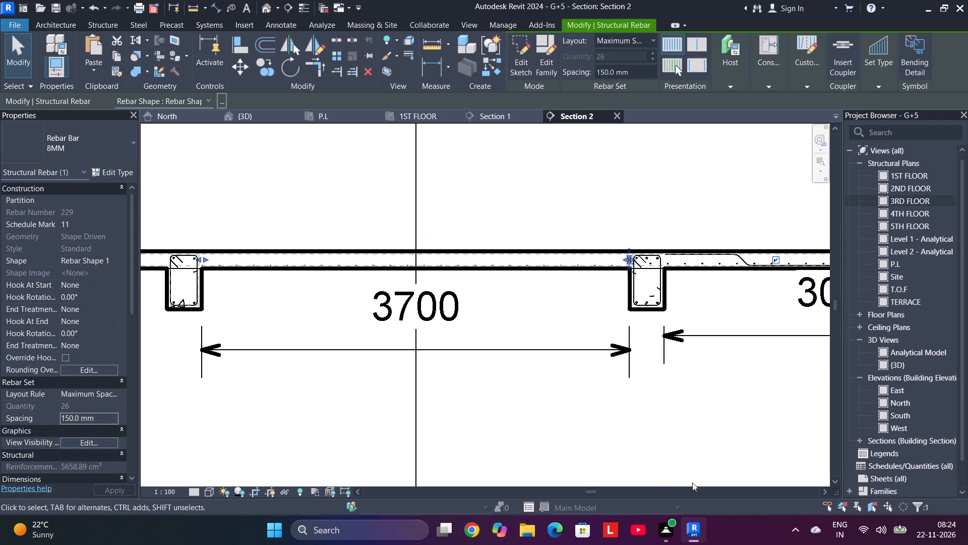
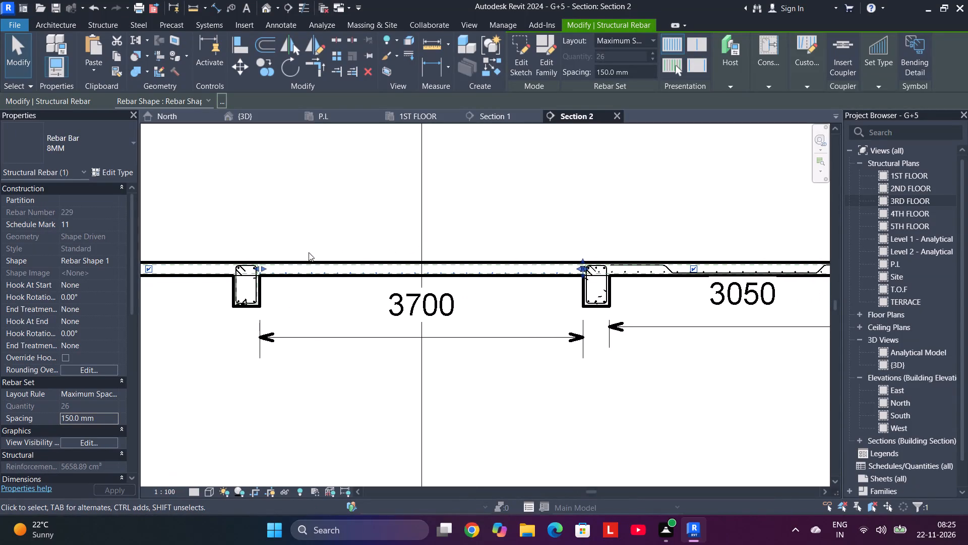
Place a single straight 16M rebar of shape M_00 lengthwise in the slab spanning the 3700 bay.
scroll(266, 266, up, 5)
middle_drag(320, 225, 368, 212)
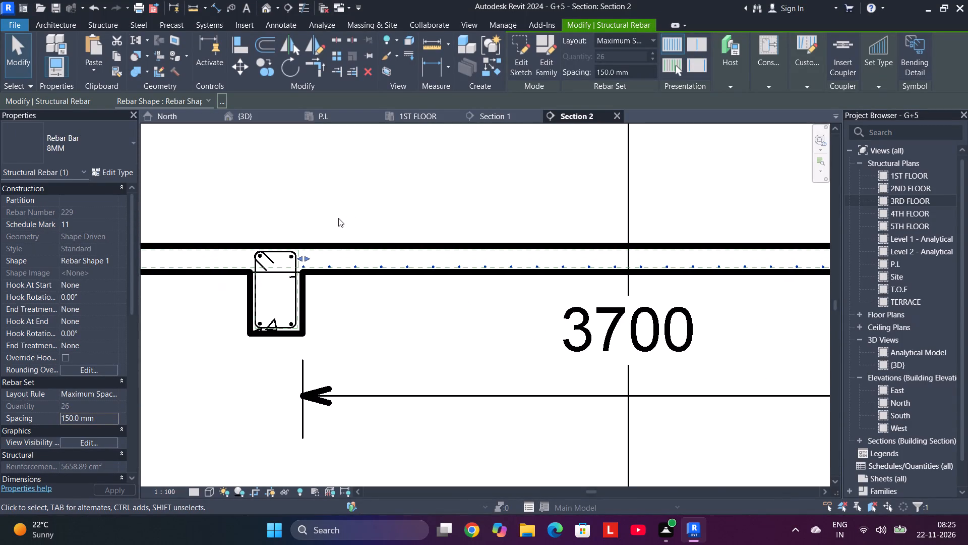
scroll(355, 239, up, 3)
middle_drag(355, 235, 272, 214)
scroll(425, 180, down, 2)
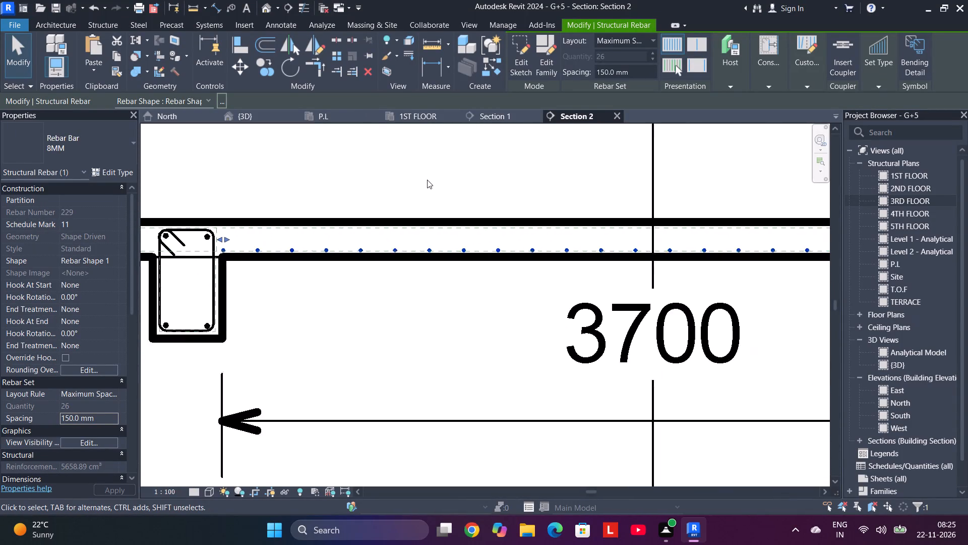
middle_drag(430, 180, 307, 215)
scroll(315, 214, down, 3)
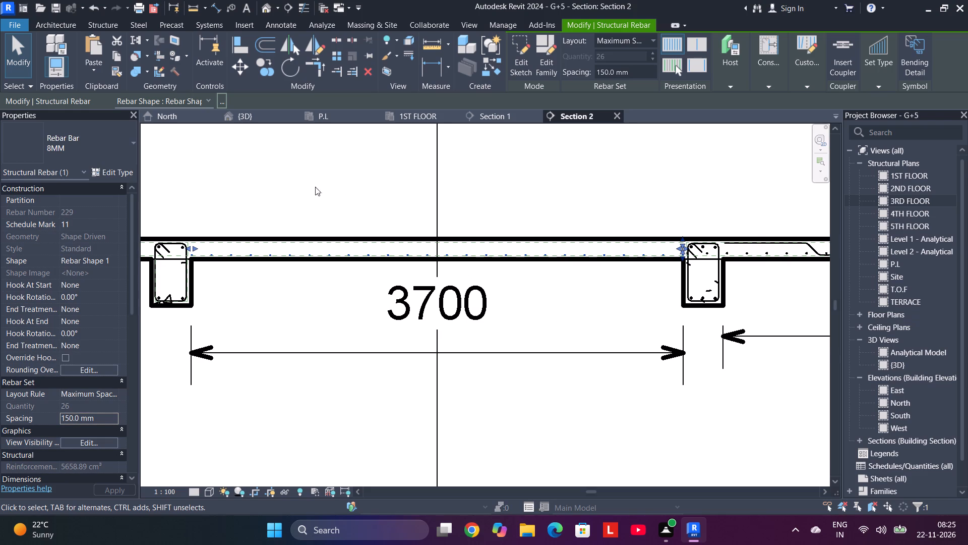
click(97, 23)
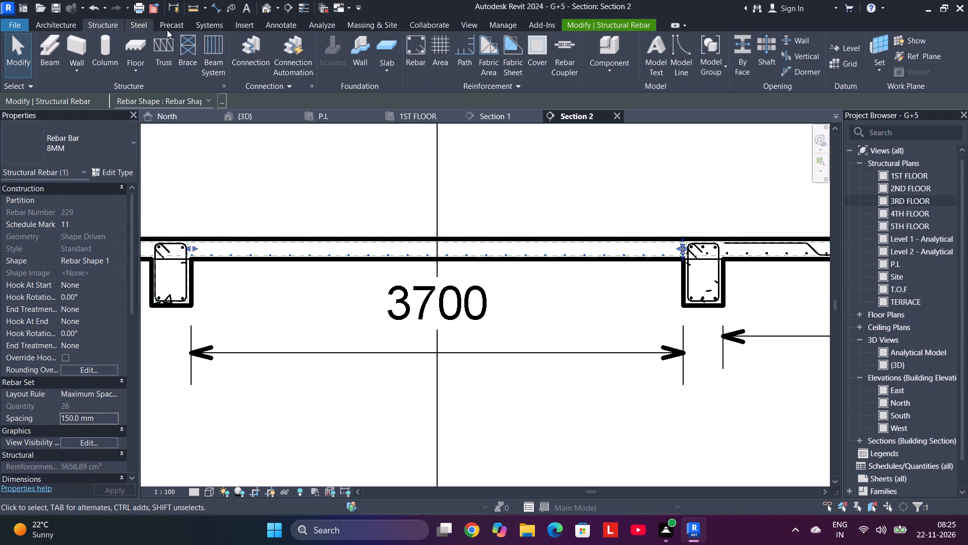
click(417, 52)
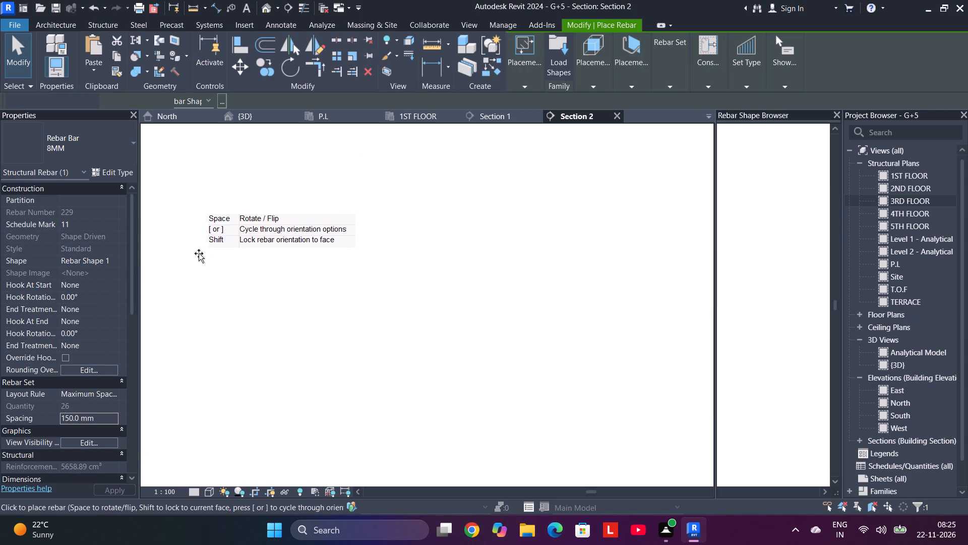
scroll(216, 248, up, 5)
middle_drag(181, 244, 217, 242)
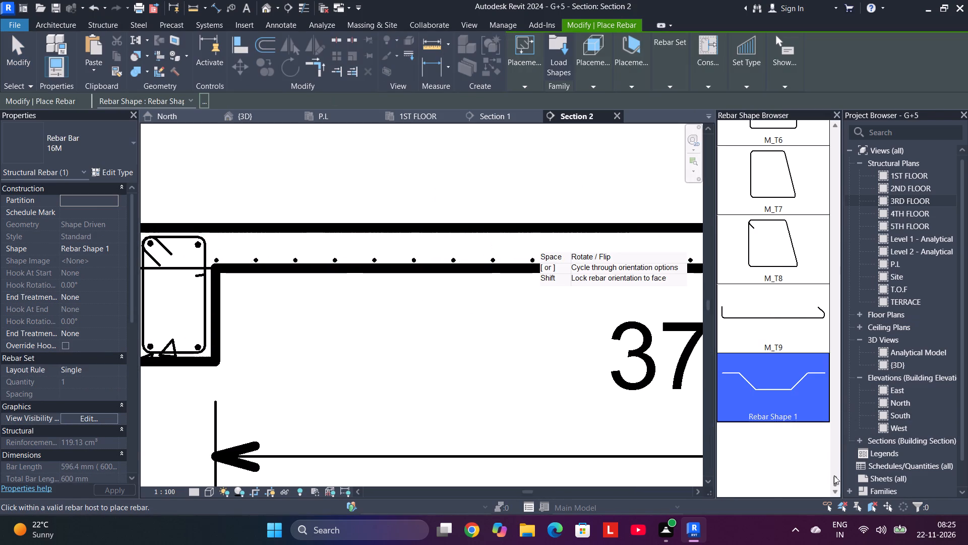
drag(834, 475, 837, 138)
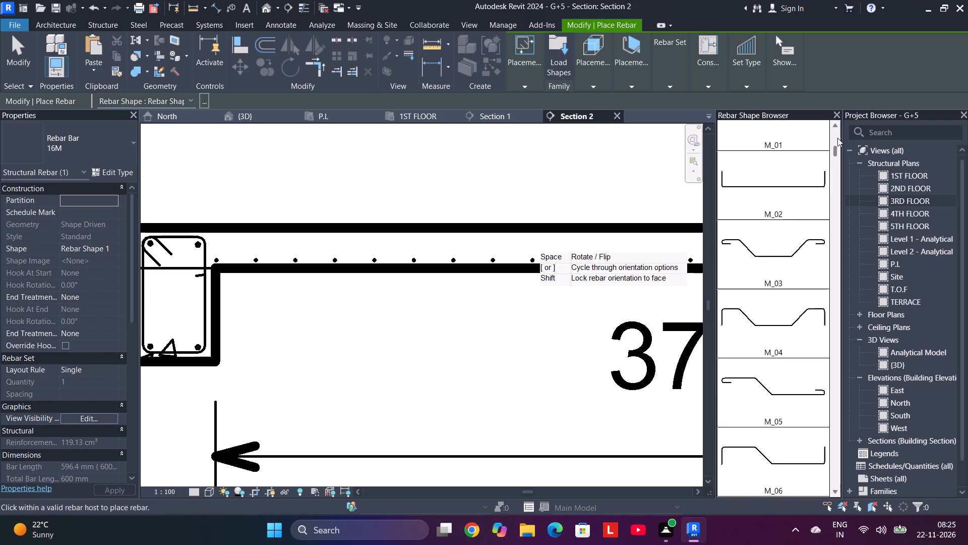
drag(837, 138, 837, 136)
click(765, 154)
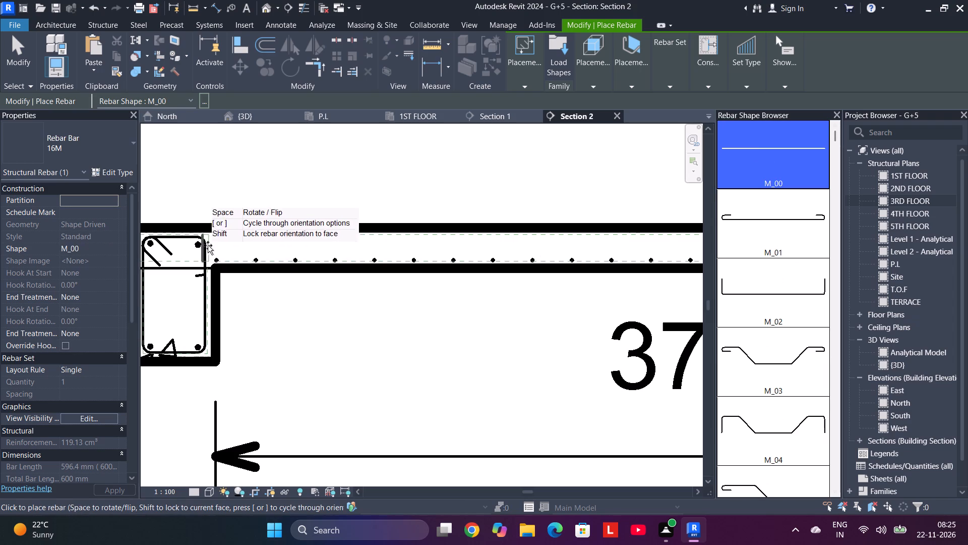
middle_drag(387, 252, 468, 251)
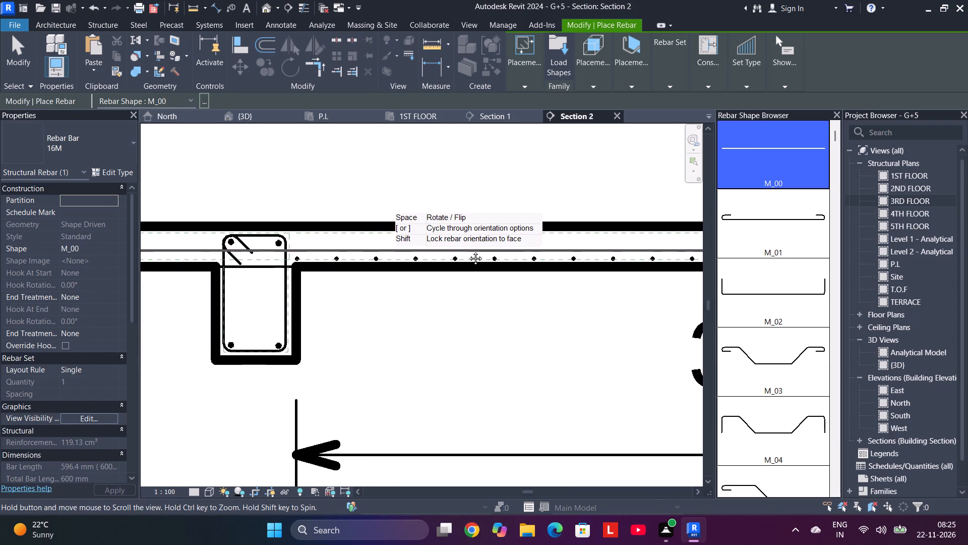
middle_drag(468, 251, 515, 251)
scroll(515, 254, down, 5)
middle_drag(516, 255, 294, 243)
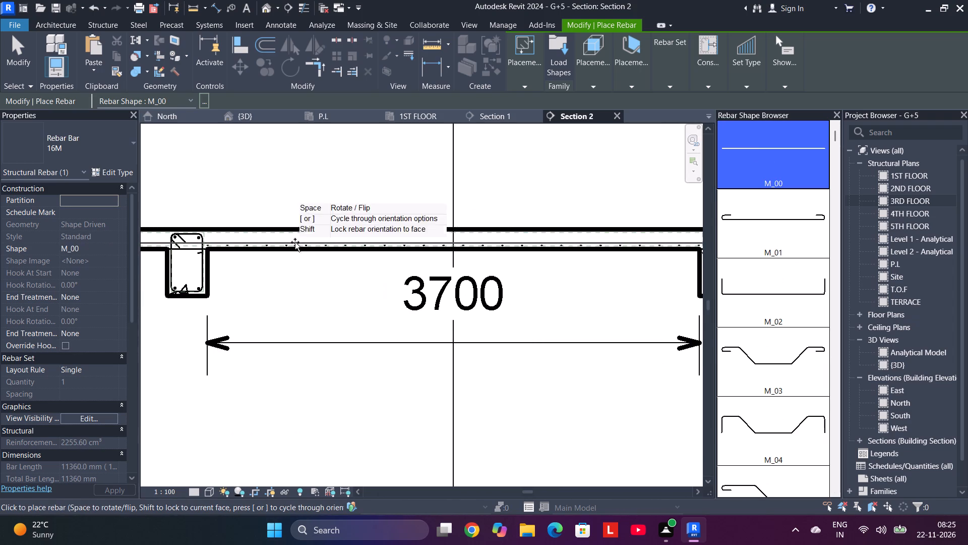
scroll(373, 241, down, 6)
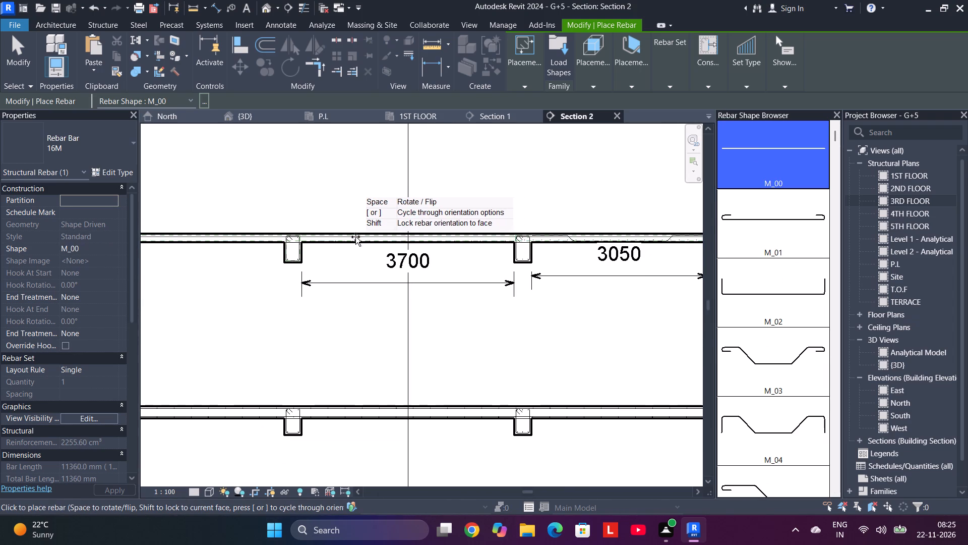
middle_drag(324, 238, 444, 248)
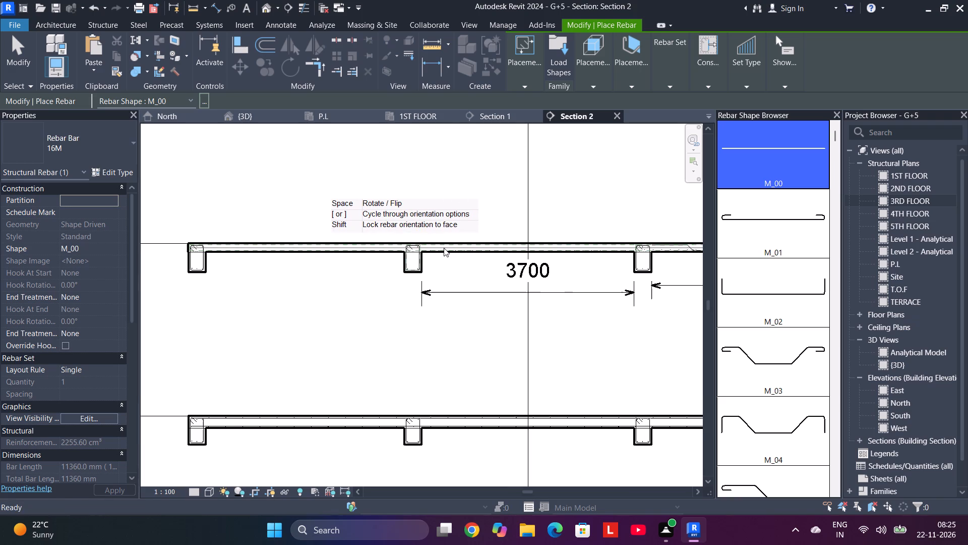
scroll(444, 248, down, 4)
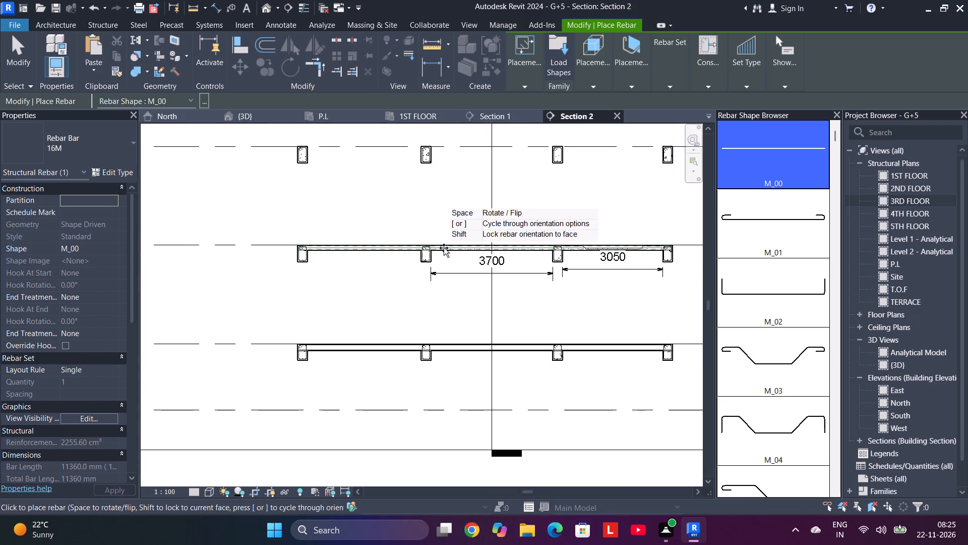
middle_drag(444, 248, 348, 244)
scroll(348, 244, up, 4)
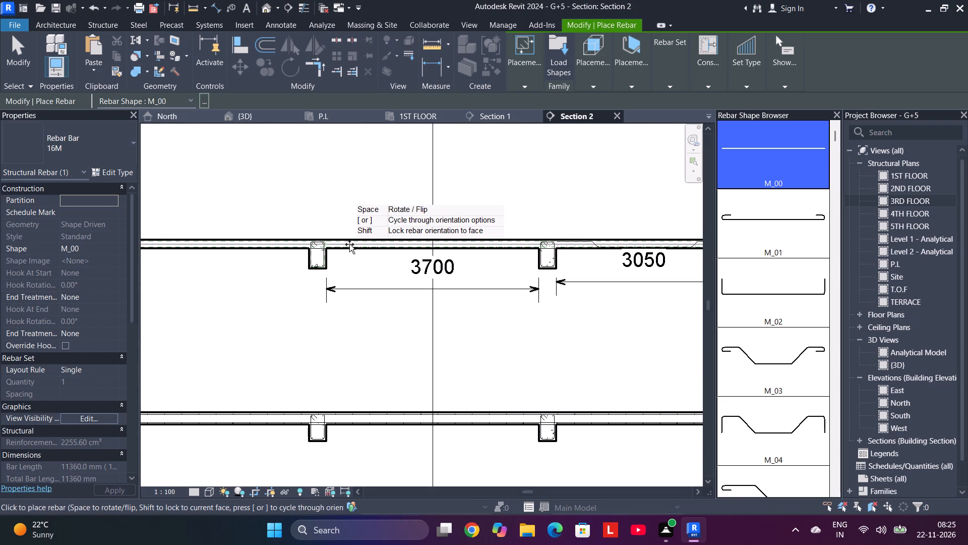
scroll(385, 233, up, 6)
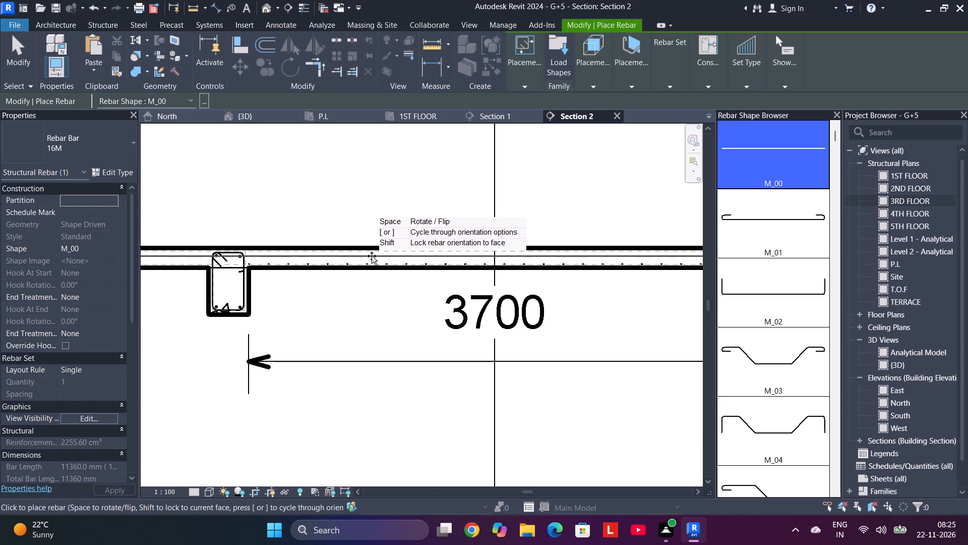
click(372, 259)
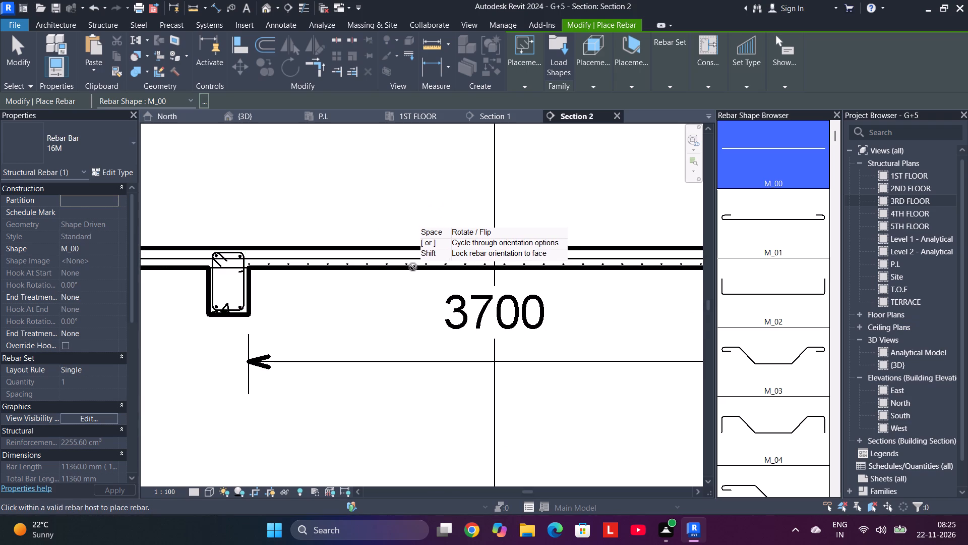
key(Escape)
Open the sketch of the newly placed straight slab bar and delete its existing line.
click(351, 262)
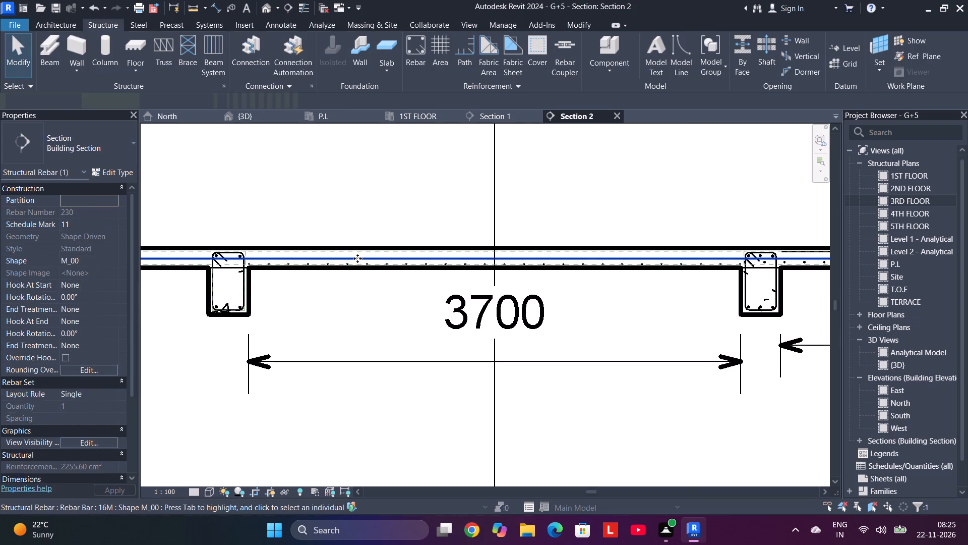
click(525, 57)
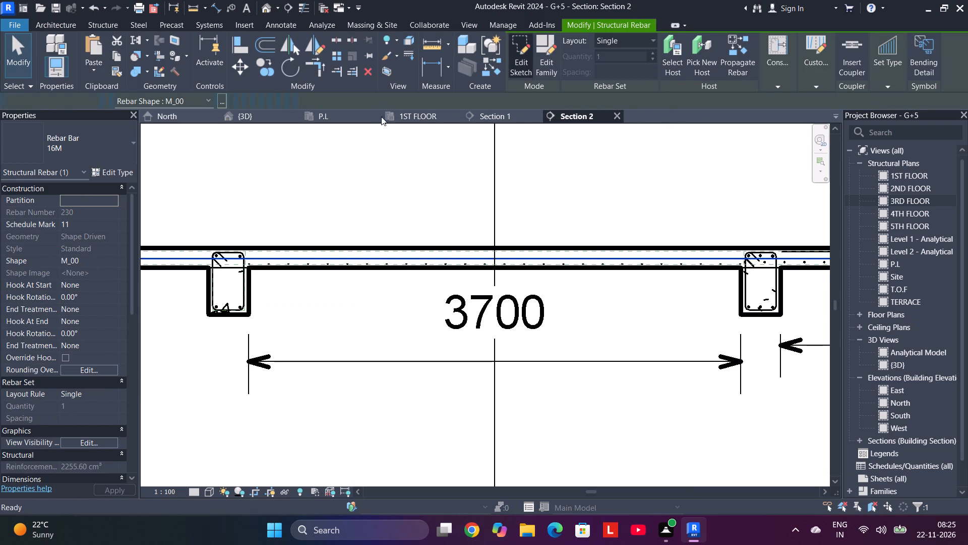
click(507, 262)
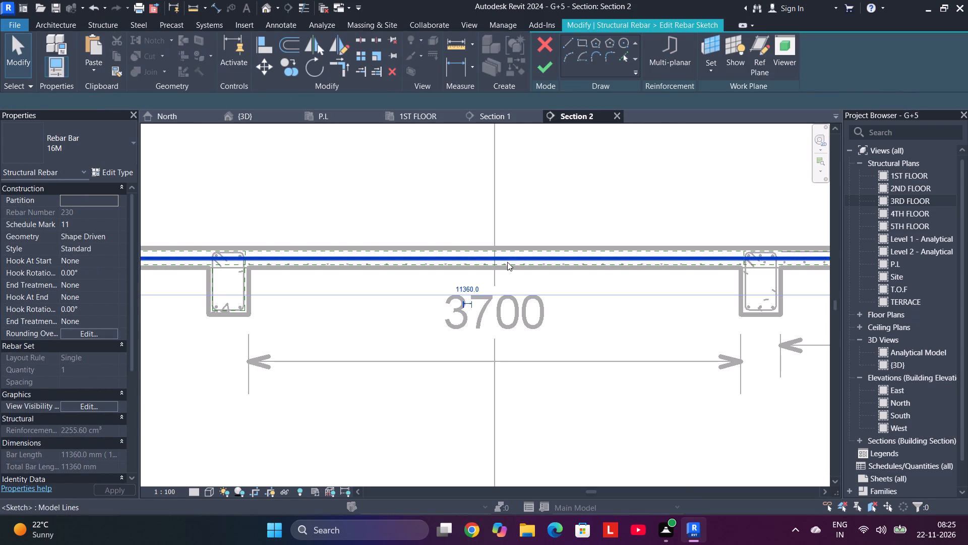
key(Delete)
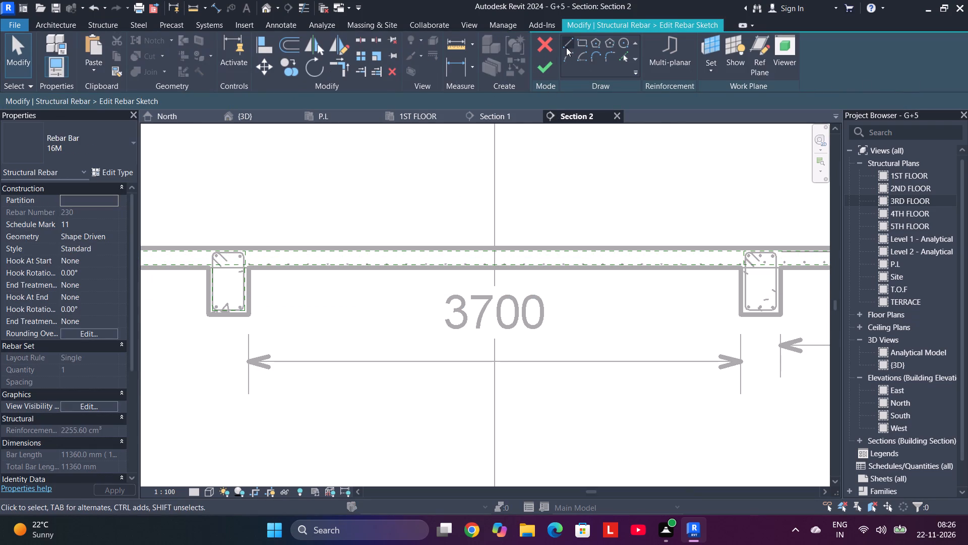
Sketch a 740 mm line along the top cover from the 3700 bay's left beam, sloping down 45° for about 141 mm to the bottom cover.
click(567, 45)
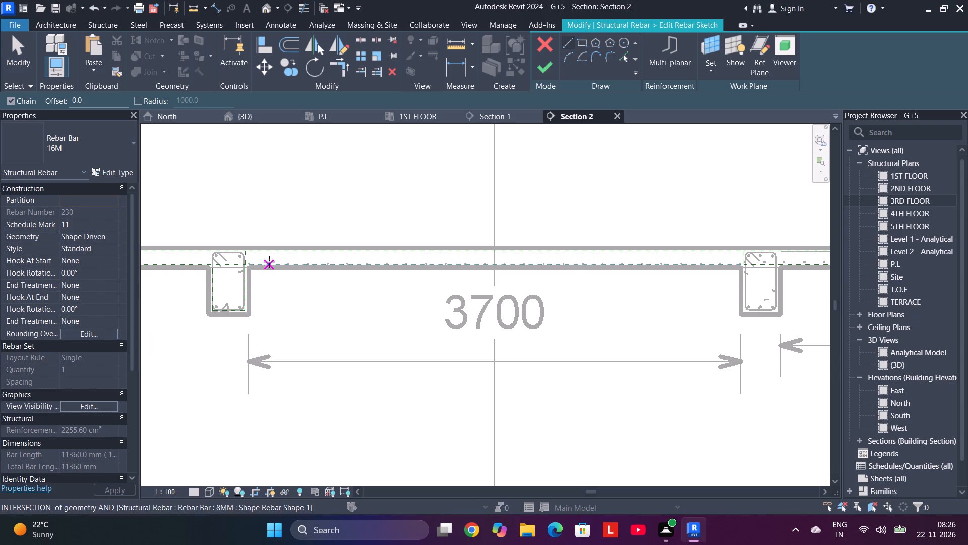
scroll(240, 263, up, 10)
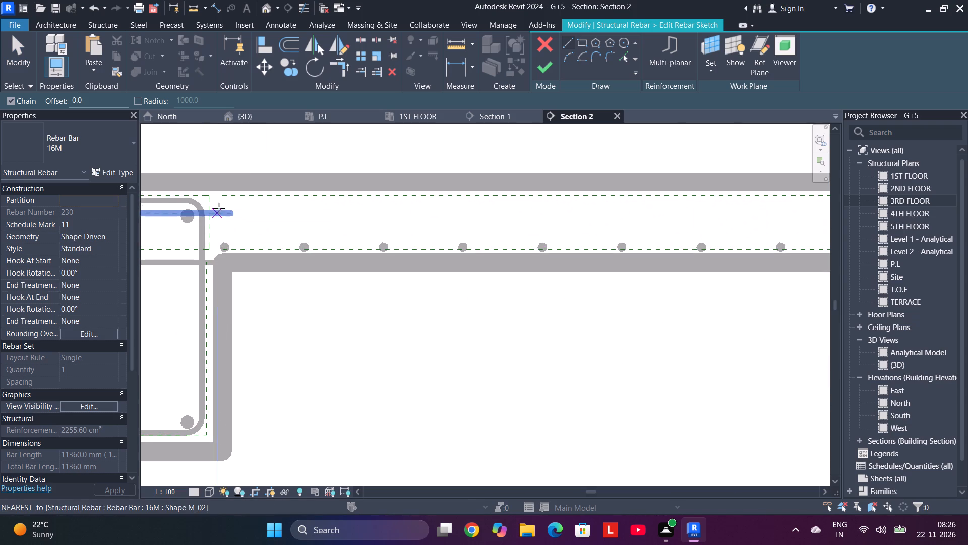
click(222, 196)
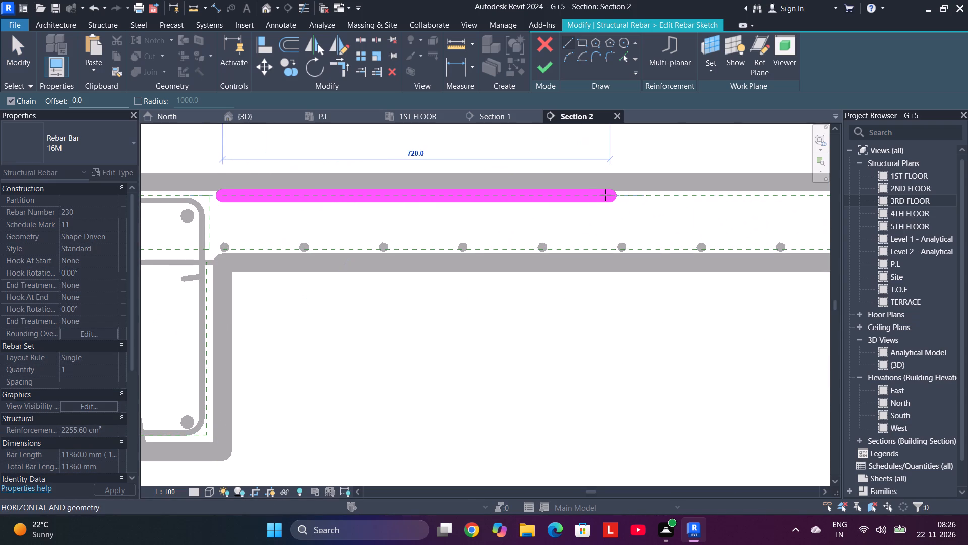
text(740)
key(Return)
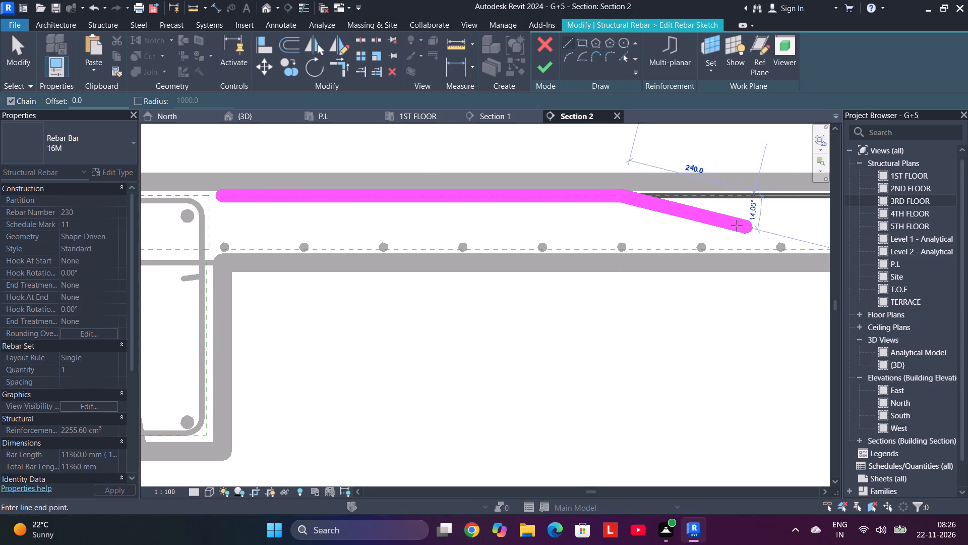
middle_drag(716, 230, 227, 272)
middle_drag(176, 288, 269, 289)
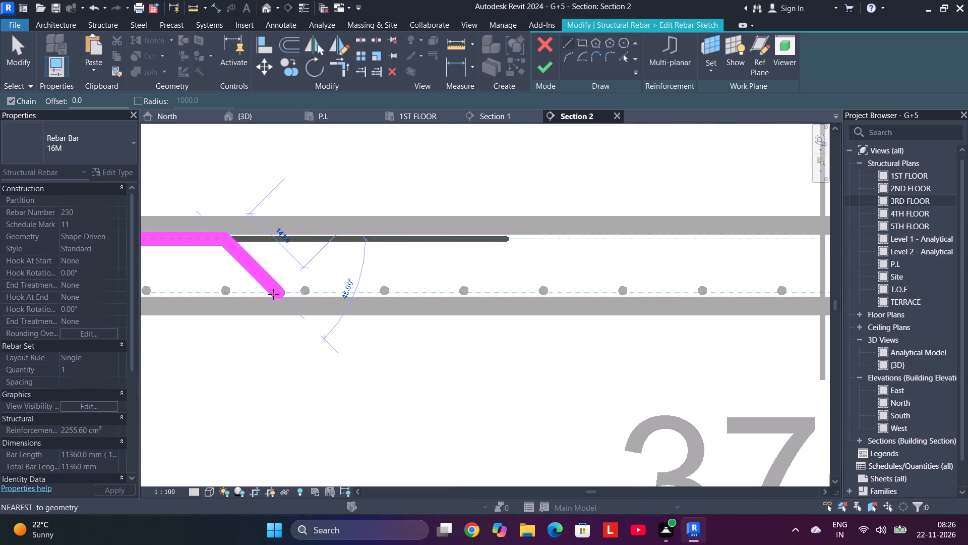
click(273, 294)
middle_drag(559, 295, 233, 290)
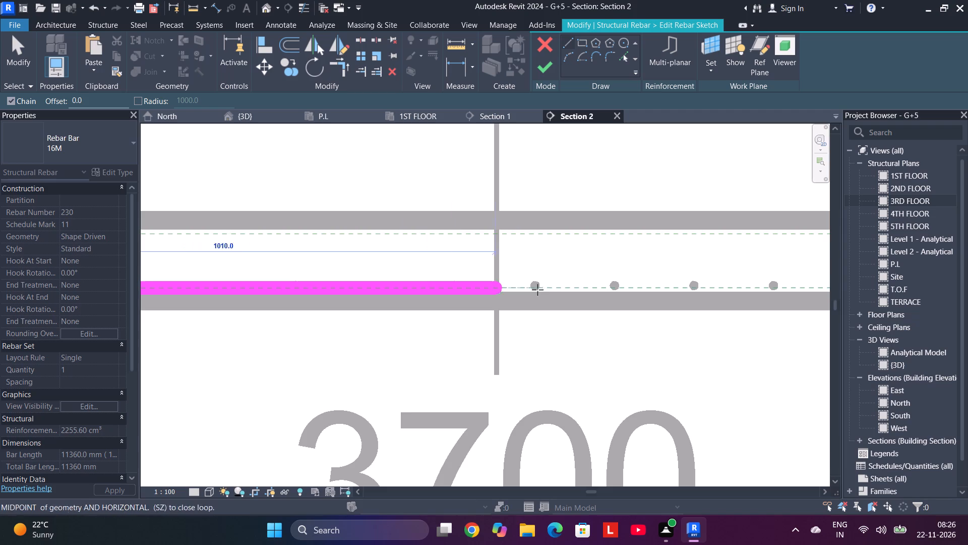
scroll(547, 290, down, 9)
key(Escape)
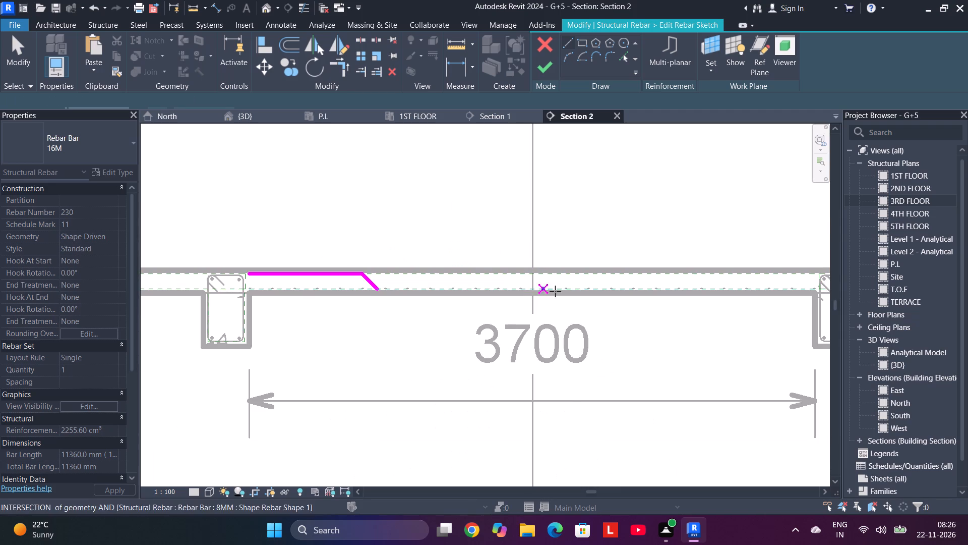
Sketch a matching 740 mm top line from the bay's right beam inward, with a 45° slope about 141 mm long to the bottom cover.
middle_drag(573, 291, 236, 292)
scroll(415, 264, up, 4)
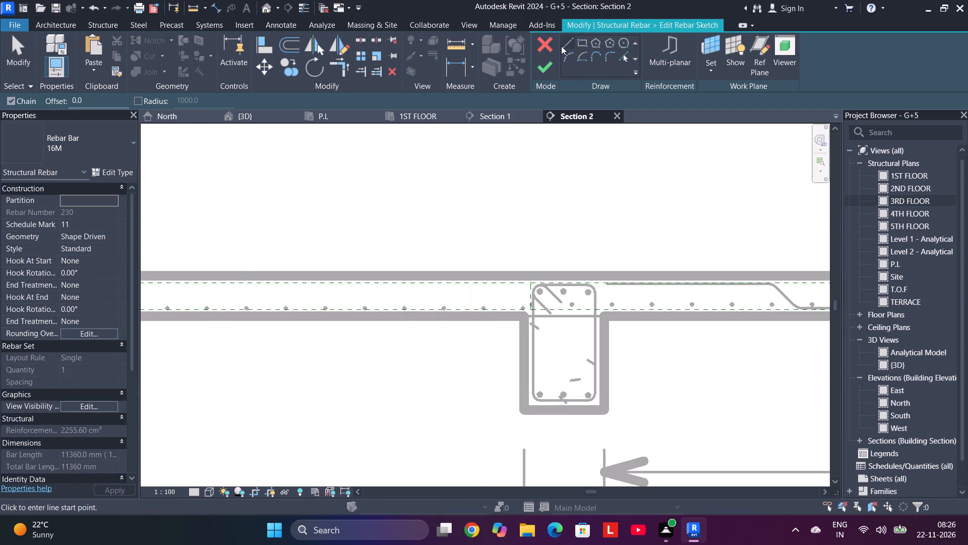
click(566, 40)
scroll(473, 301, up, 5)
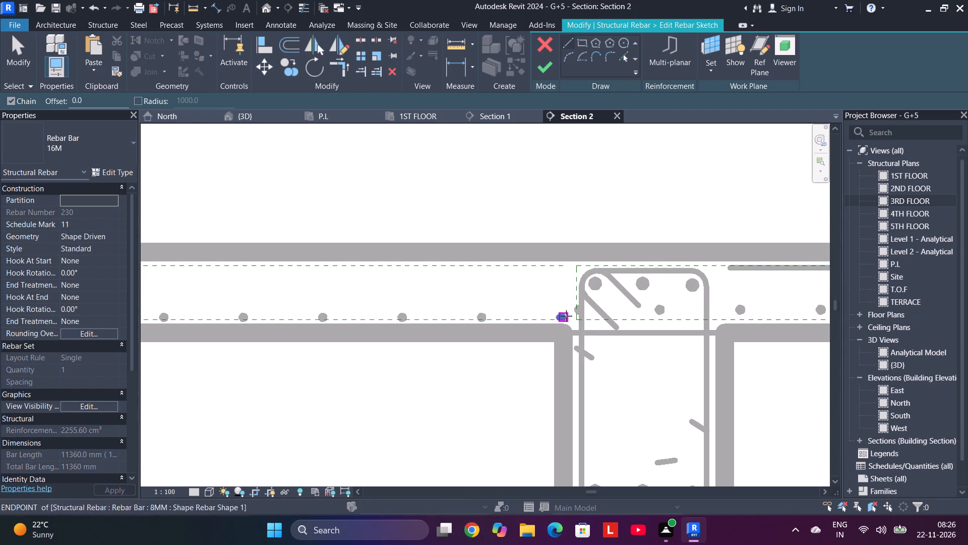
click(562, 267)
middle_drag(213, 251, 540, 254)
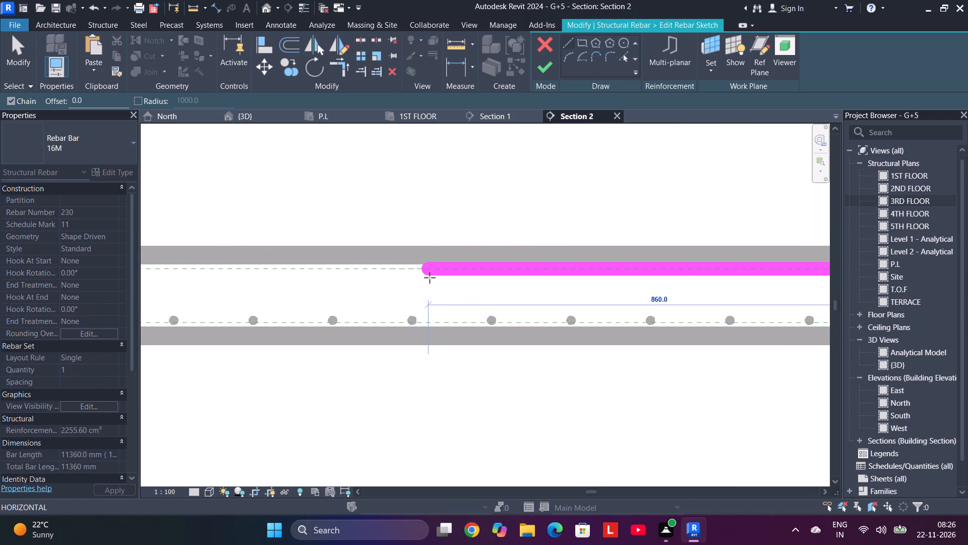
text(740)
key(Return)
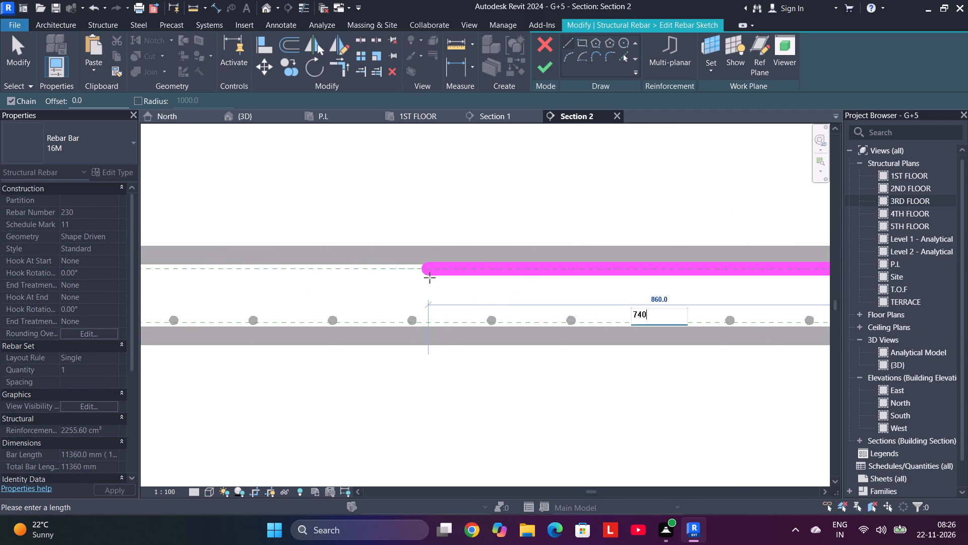
click(434, 325)
Join the two sloped ends with a horizontal line about 2020 mm long along the slab's bottom cover.
middle_drag(296, 320, 571, 326)
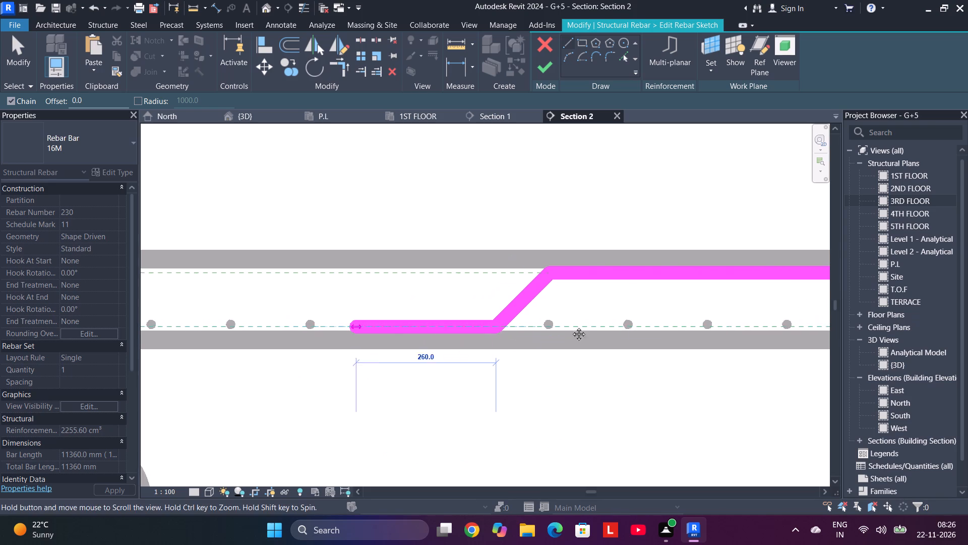
middle_drag(571, 326, 684, 326)
middle_drag(179, 322, 636, 303)
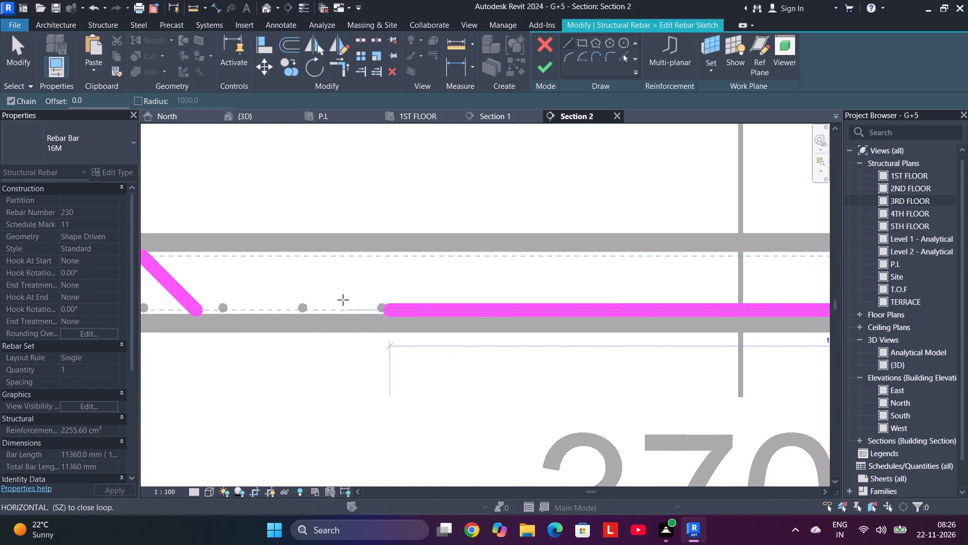
click(198, 303)
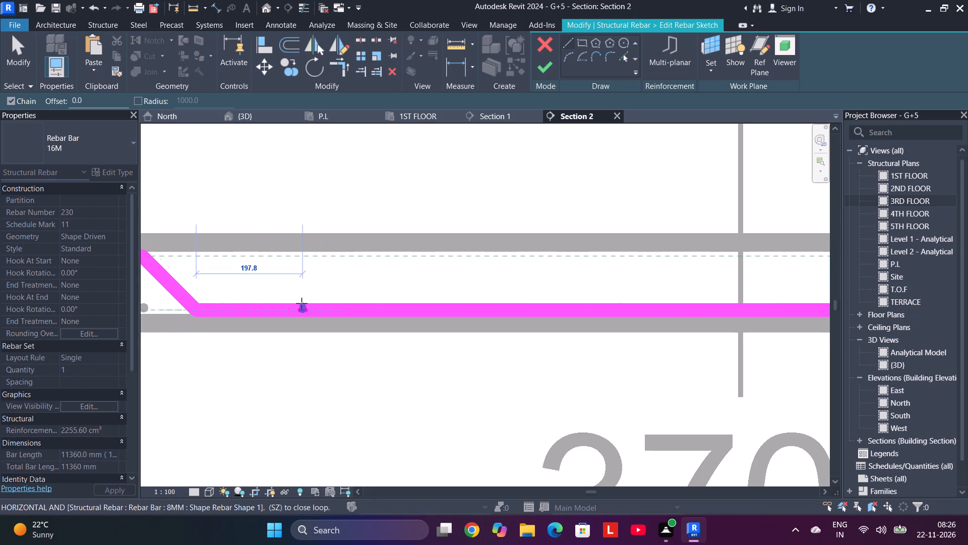
key(Escape)
scroll(301, 303, down, 9)
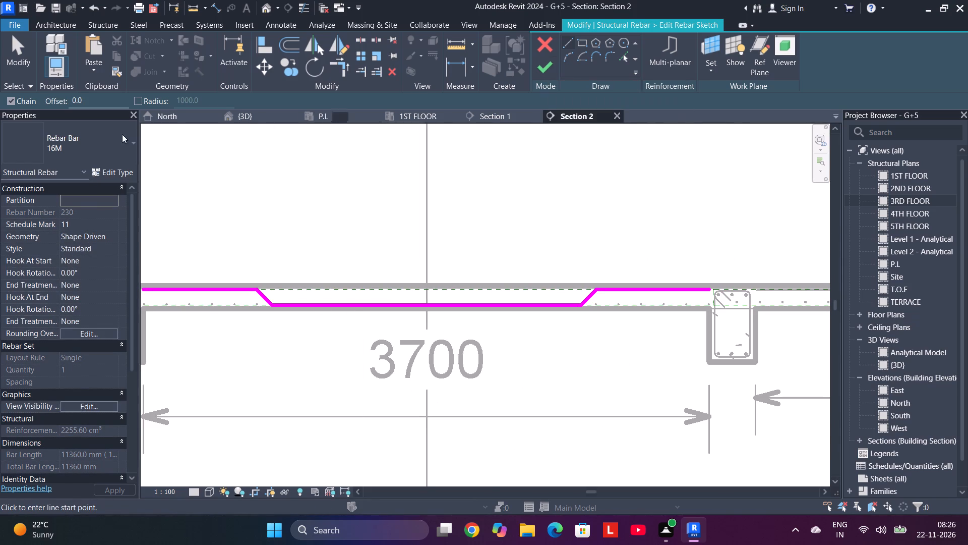
Change the cranked slab bar's type to 8MM and finish its sketch.
click(62, 139)
click(59, 206)
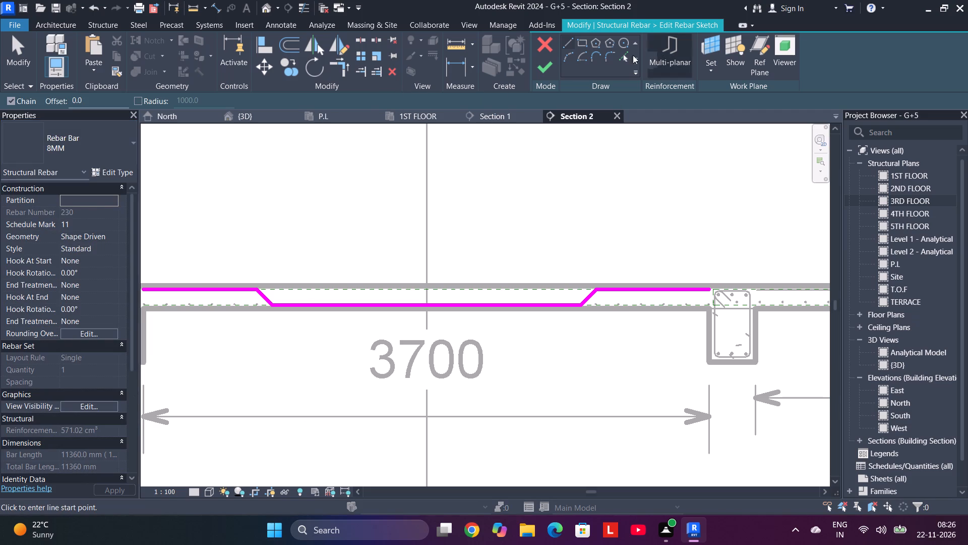
click(542, 65)
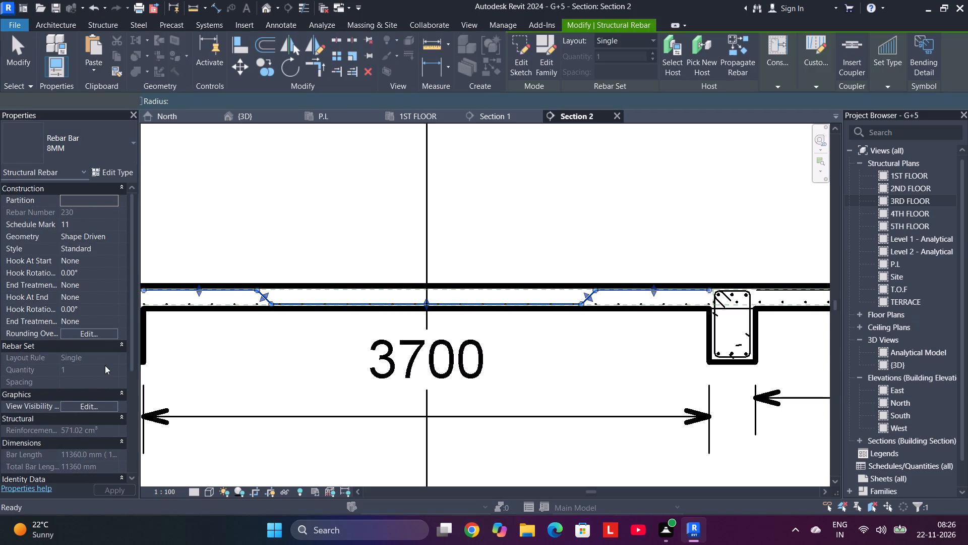
Distribute the cranked bar as a set with the Maximum Spacing layout rule at 150 mm spacing.
click(107, 390)
click(114, 395)
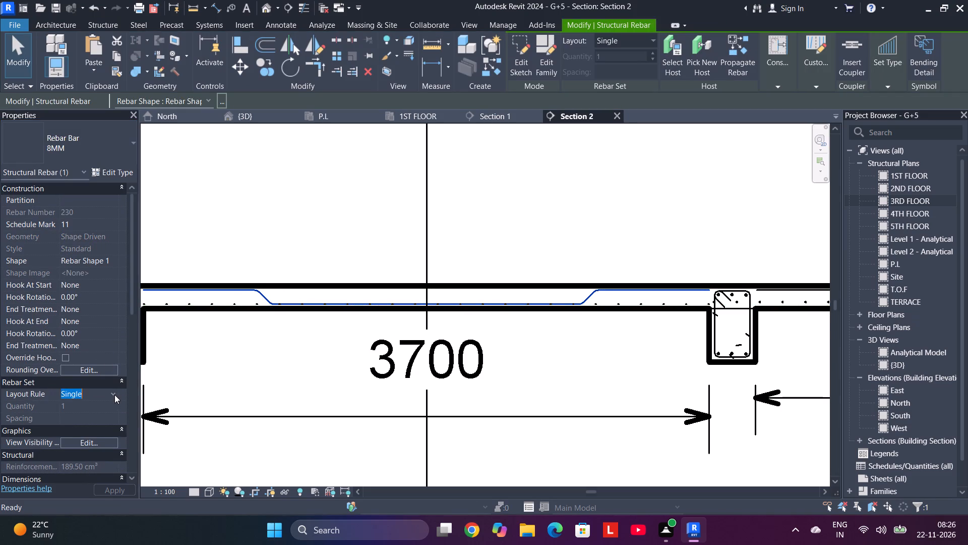
click(93, 425)
click(105, 418)
drag(105, 418, 105, 418)
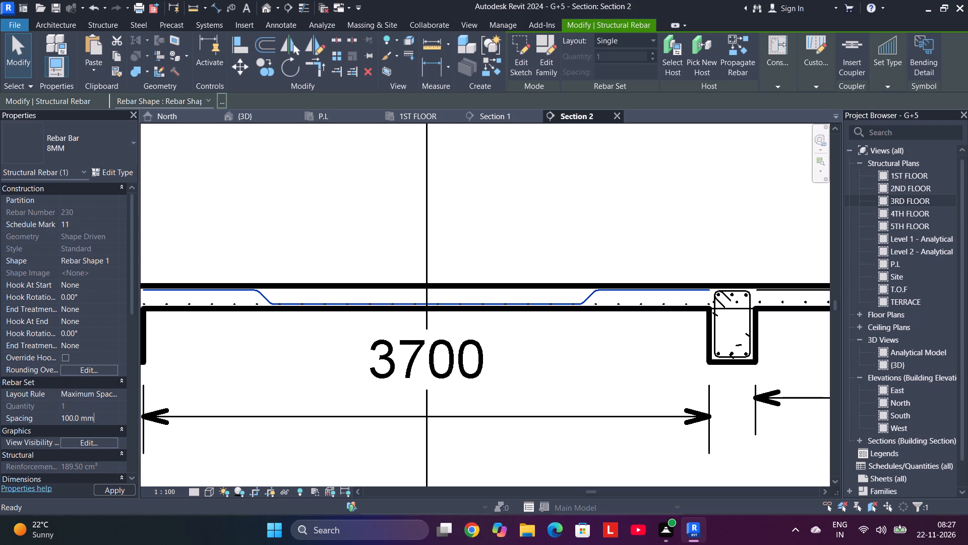
drag(105, 418, 25, 416)
text(150)
key(Return)
click(114, 488)
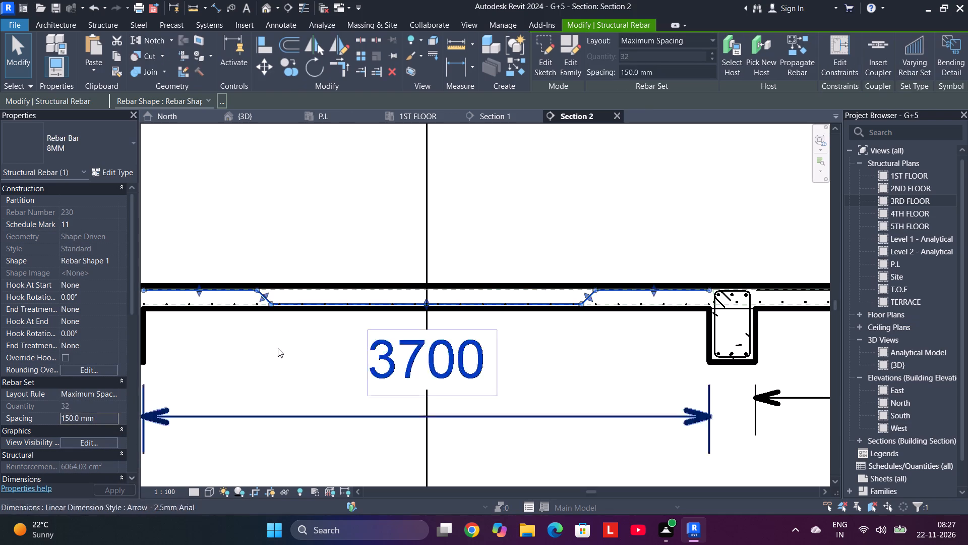
scroll(288, 271, down, 3)
middle_drag(288, 268, 443, 256)
click(344, 223)
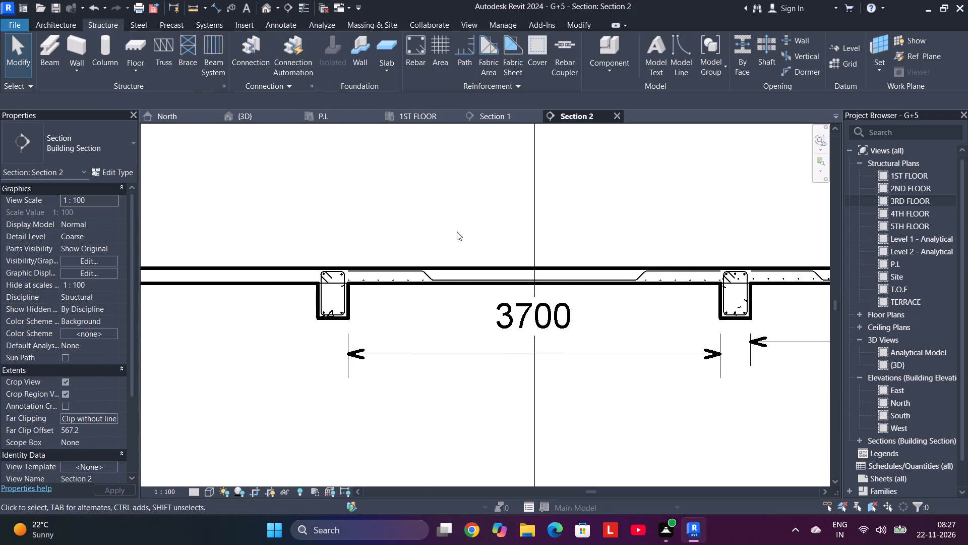
Compare how the two cranked 8MM bar sets cross along the slab's bottom in Section 1 and Section 2.
scroll(588, 236, up, 1)
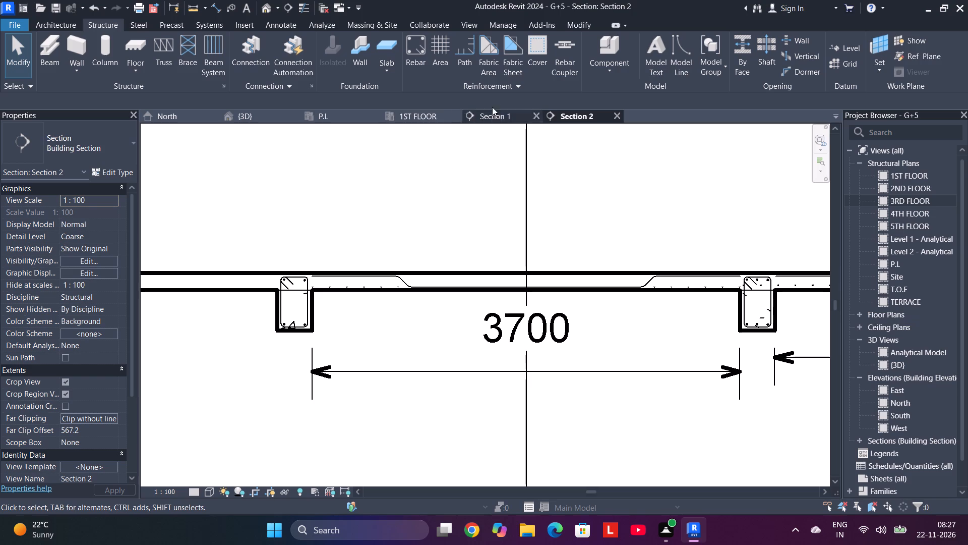
click(496, 115)
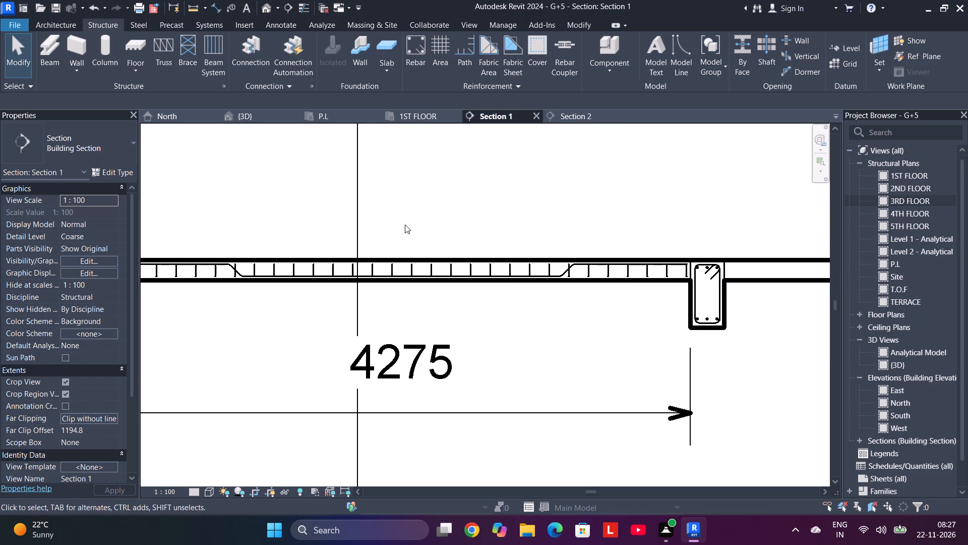
scroll(286, 274, up, 8)
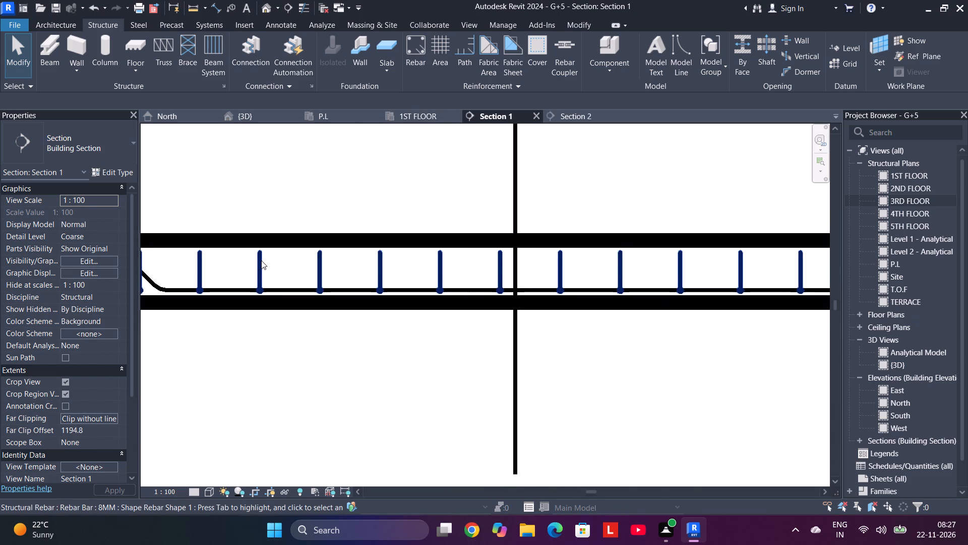
click(261, 260)
scroll(381, 255, down, 6)
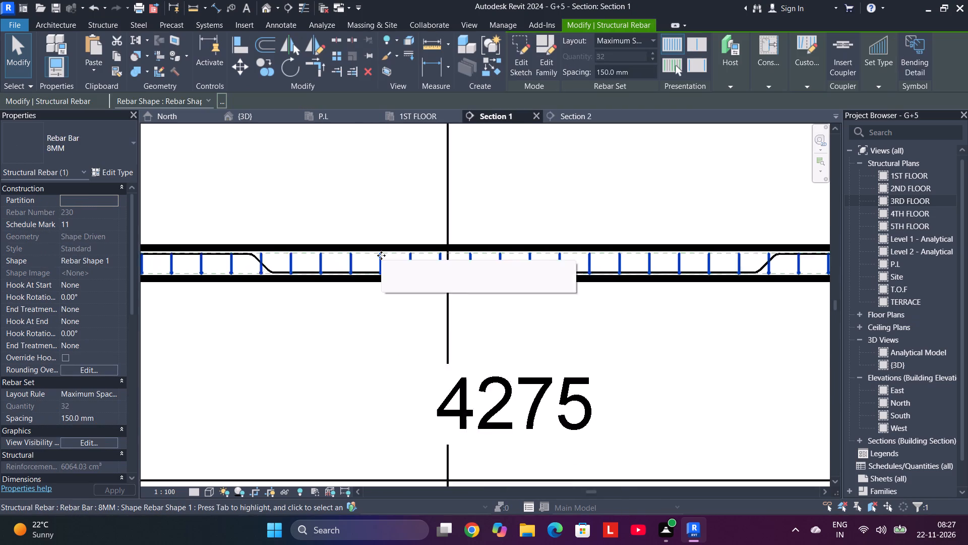
scroll(366, 256, down, 3)
scroll(365, 256, up, 6)
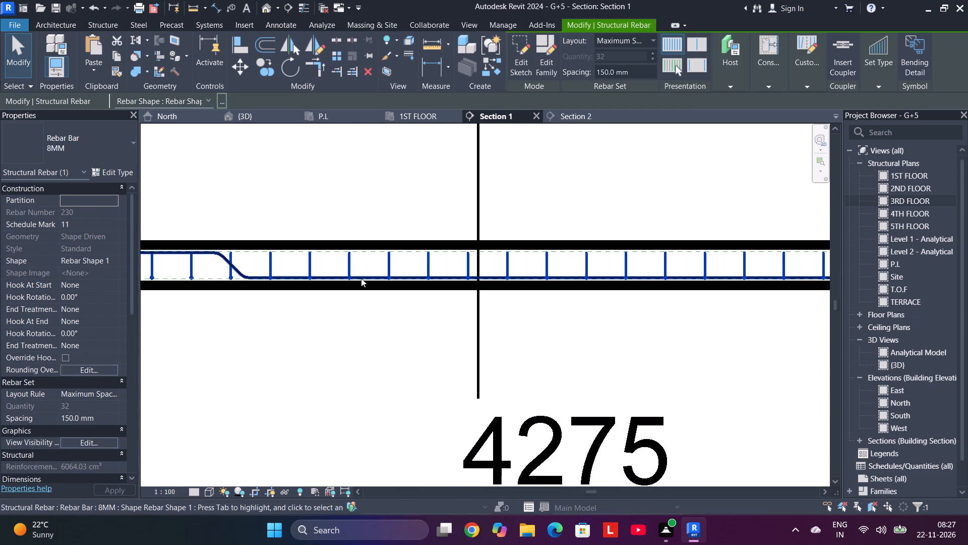
click(361, 276)
click(568, 116)
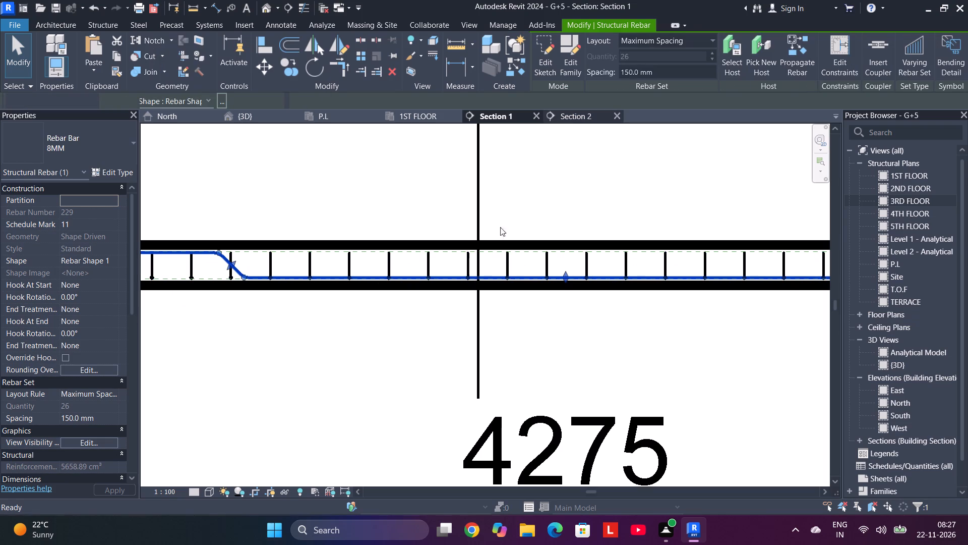
scroll(407, 267, up, 8)
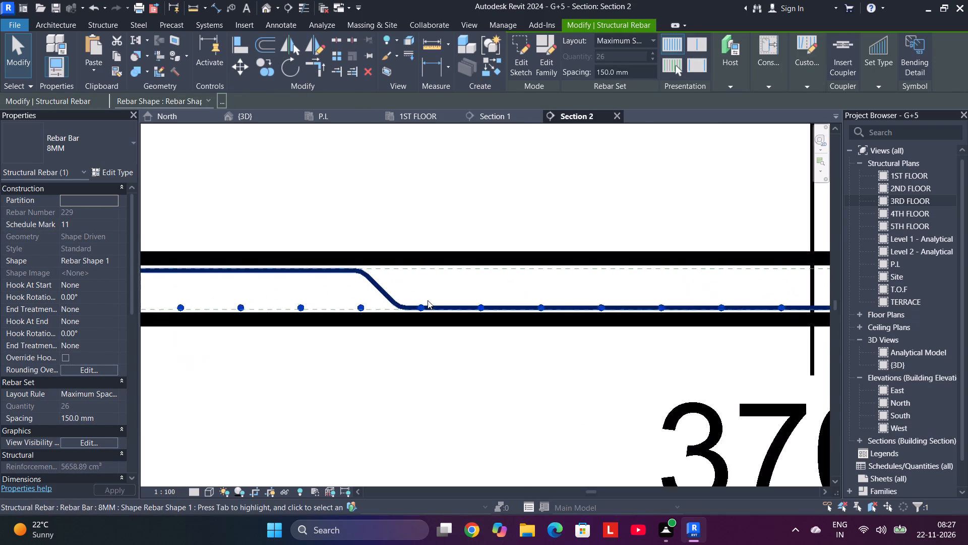
scroll(428, 300, up, 2)
scroll(370, 293, up, 1)
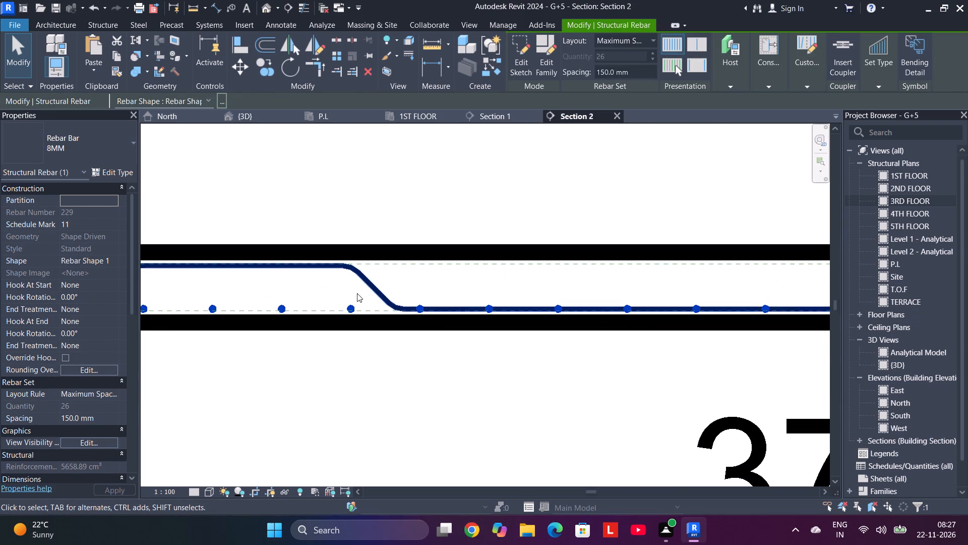
Raise the bottom segment of the 3700 bay's cranked bar so it sits just above the crossing bars.
click(375, 289)
scroll(609, 315, down, 1)
scroll(609, 306, up, 1)
middle_drag(609, 306, 412, 271)
scroll(534, 287, down, 1)
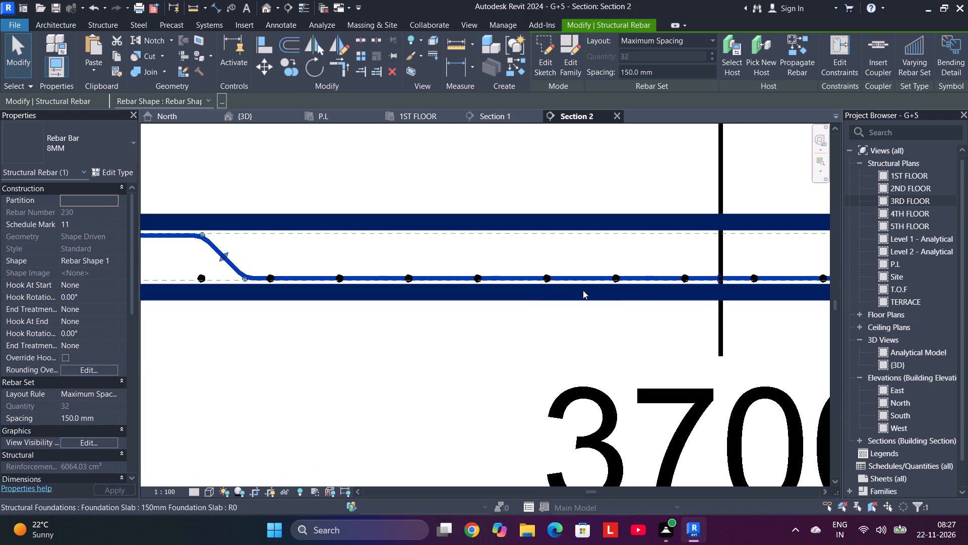
scroll(628, 287, up, 3)
scroll(640, 288, down, 4)
middle_drag(688, 285, 537, 305)
middle_click(537, 305)
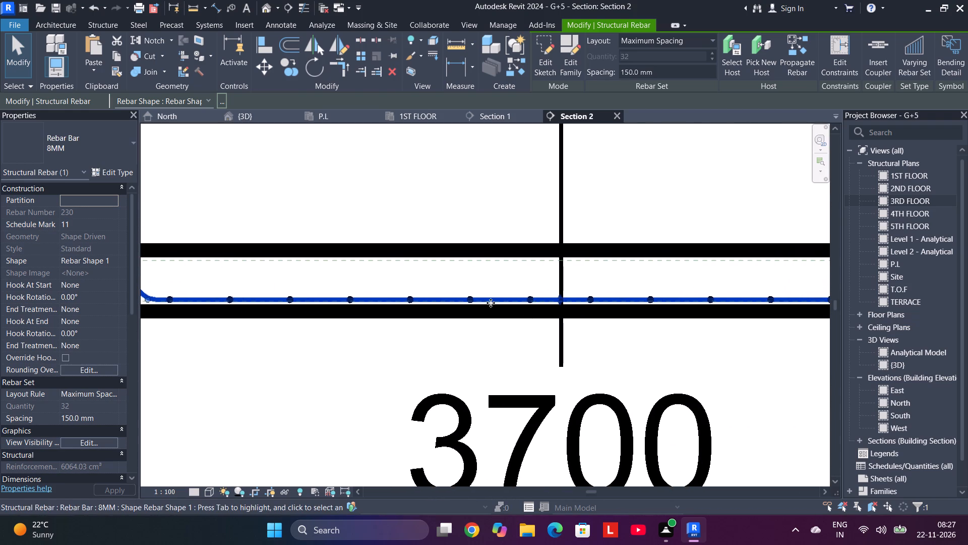
middle_drag(480, 307, 244, 278)
middle_click(244, 278)
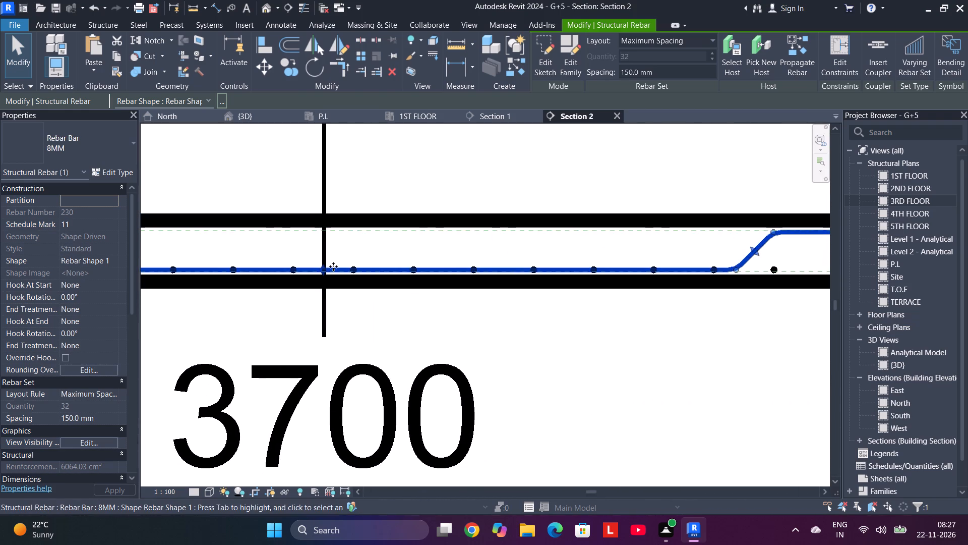
click(319, 266)
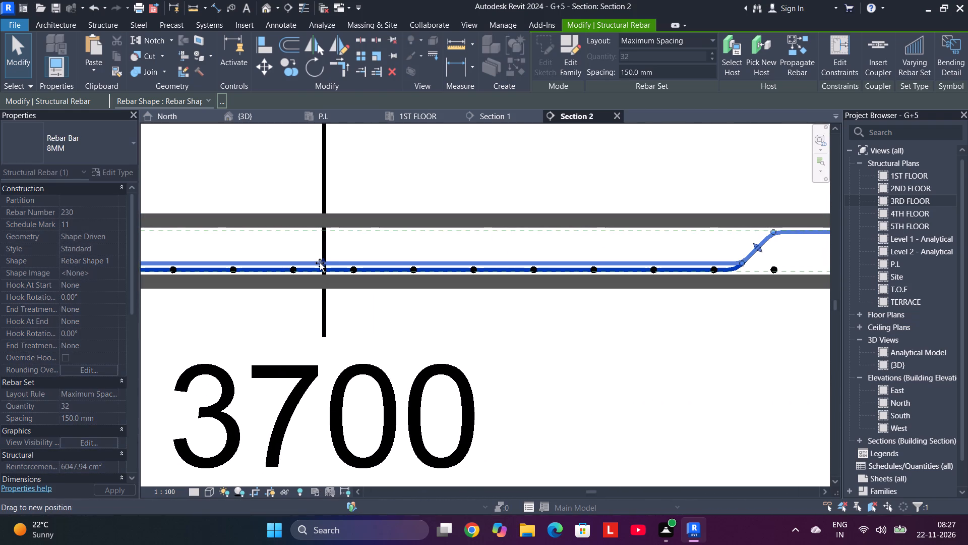
scroll(351, 262, down, 5)
click(449, 198)
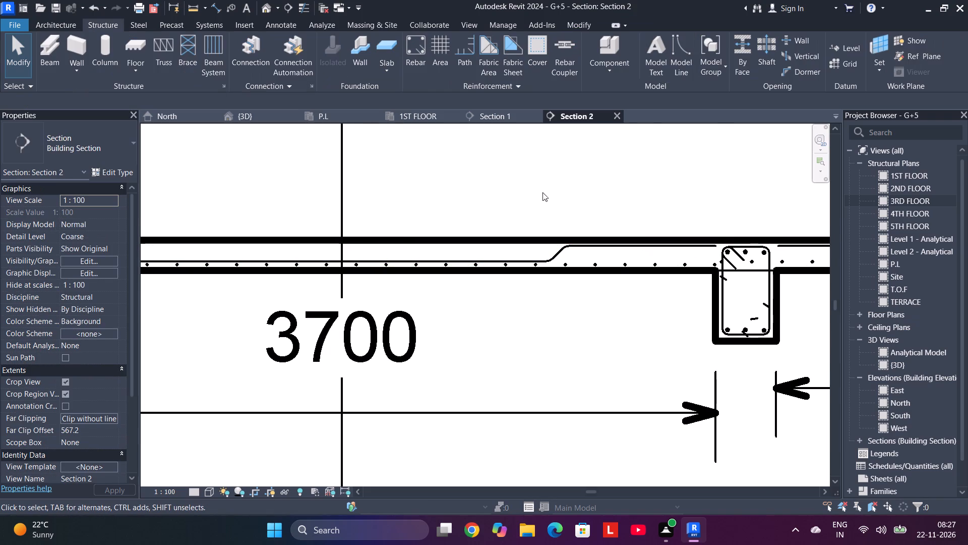
Examine the crossing slab bars across the 4275 span in Section 1 and the 3700 bay in Section 2.
scroll(540, 192, down, 1)
click(492, 118)
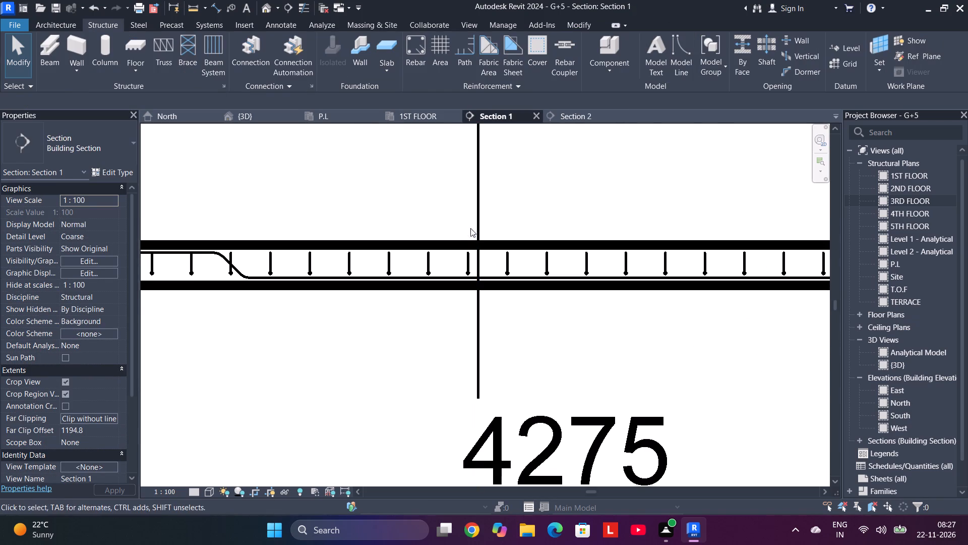
scroll(409, 226, down, 2)
scroll(389, 183, down, 1)
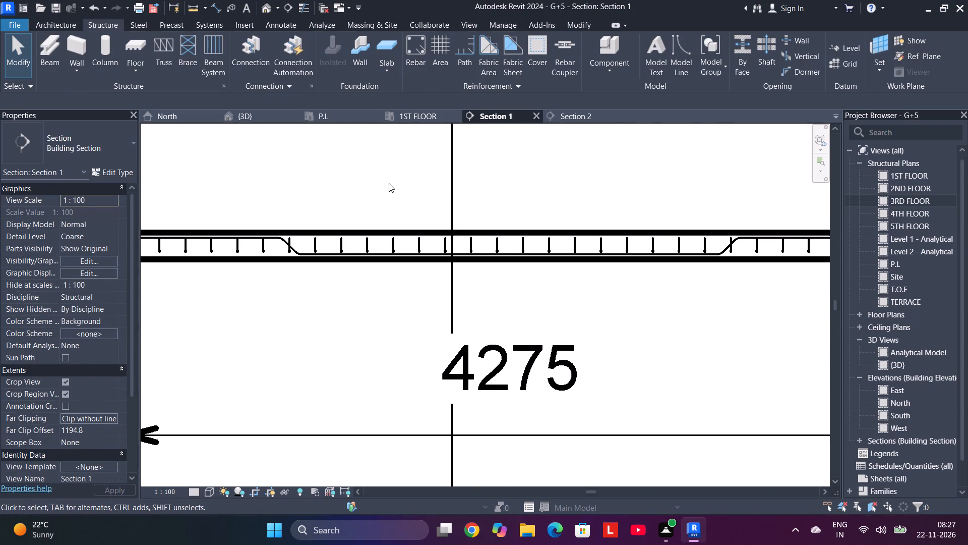
scroll(391, 183, down, 1)
middle_drag(422, 192, 483, 193)
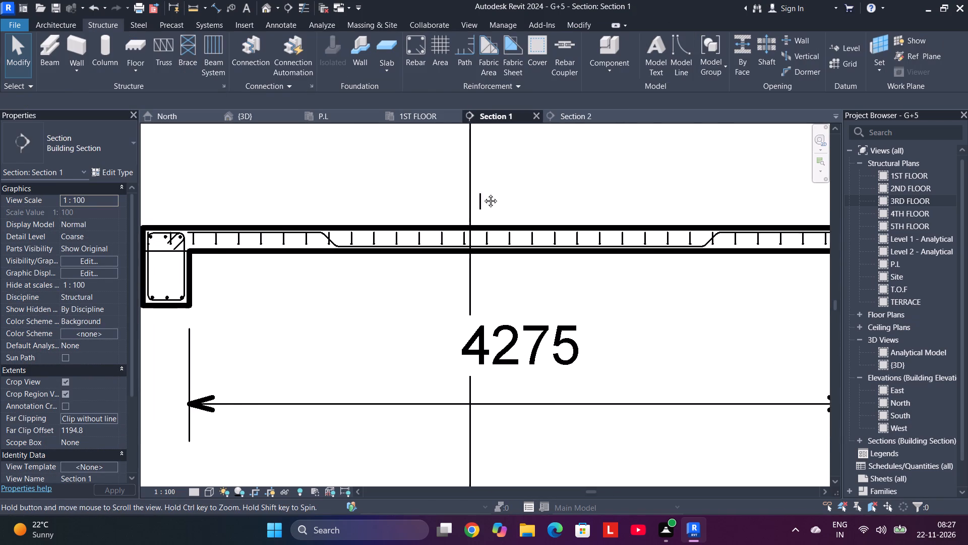
middle_drag(483, 193, 487, 193)
click(568, 117)
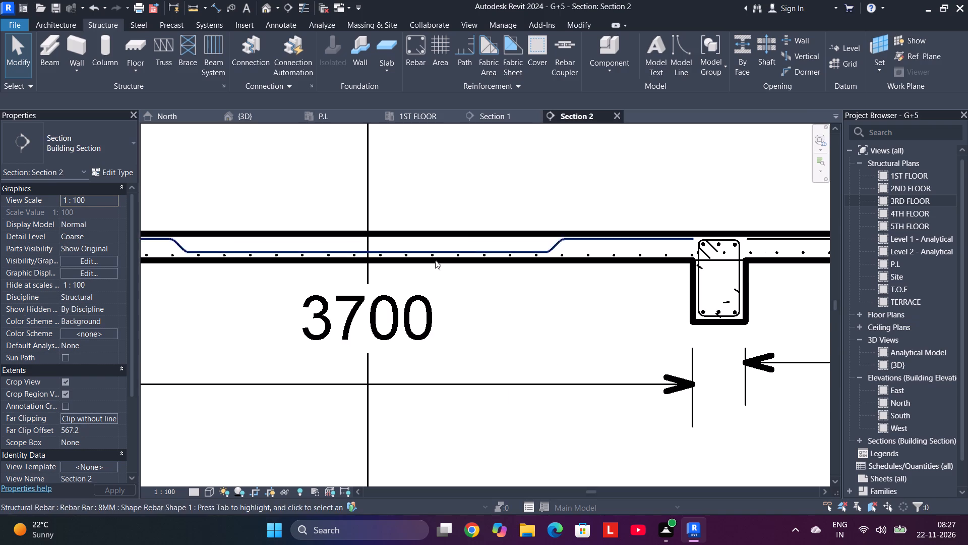
scroll(430, 262, down, 3)
scroll(360, 226, down, 1)
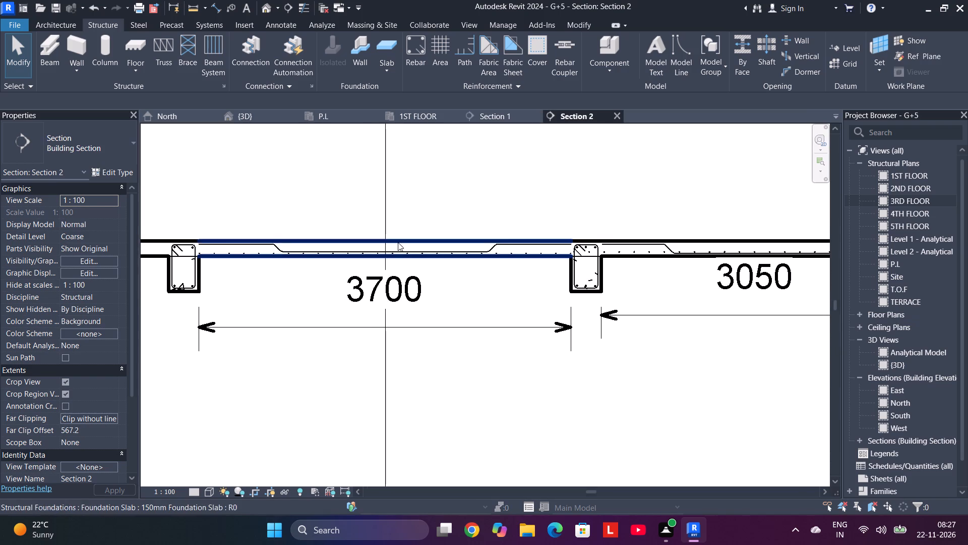
scroll(398, 242, up, 6)
scroll(395, 259, down, 3)
scroll(362, 197, down, 2)
middle_drag(333, 205, 546, 209)
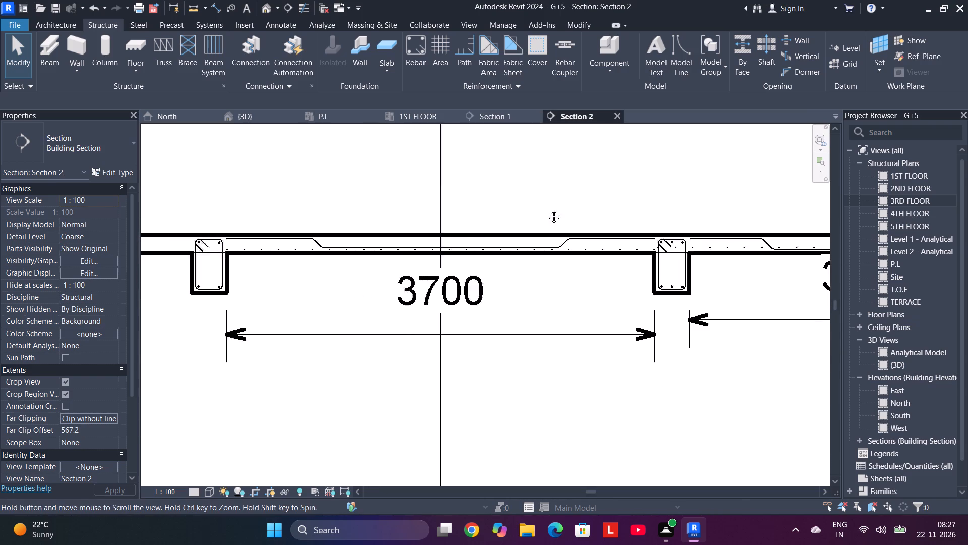
middle_drag(546, 209, 609, 209)
scroll(335, 214, down, 3)
middle_drag(357, 216, 553, 209)
In the 1ST FLOOR plan, move the Section 1 line south so it cuts through the unreinforced south-west slab panel.
click(414, 119)
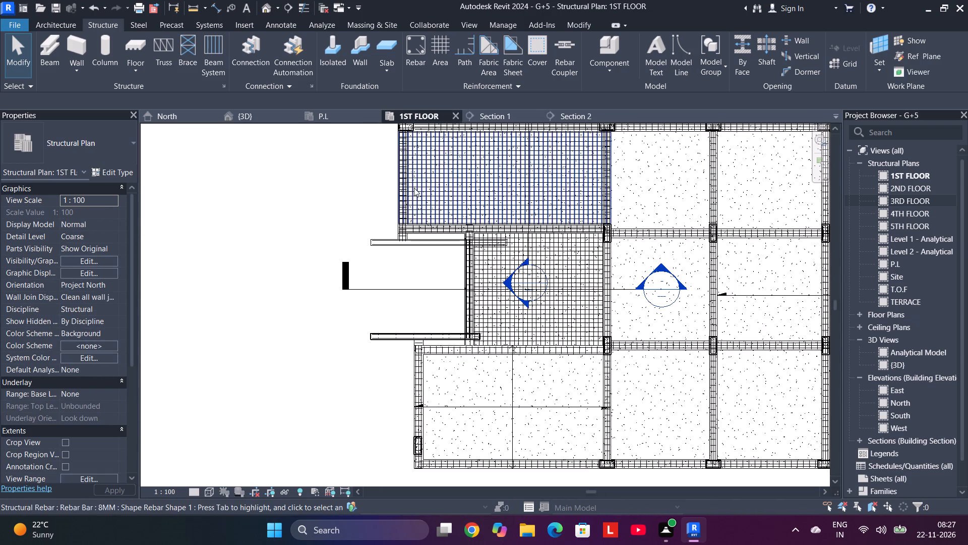
scroll(497, 257, down, 3)
middle_drag(496, 253, 389, 151)
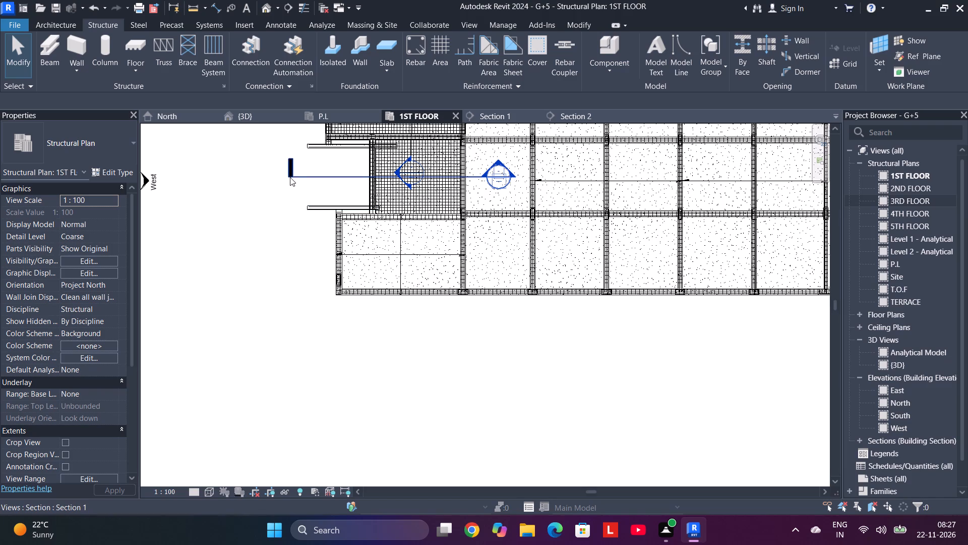
click(291, 174)
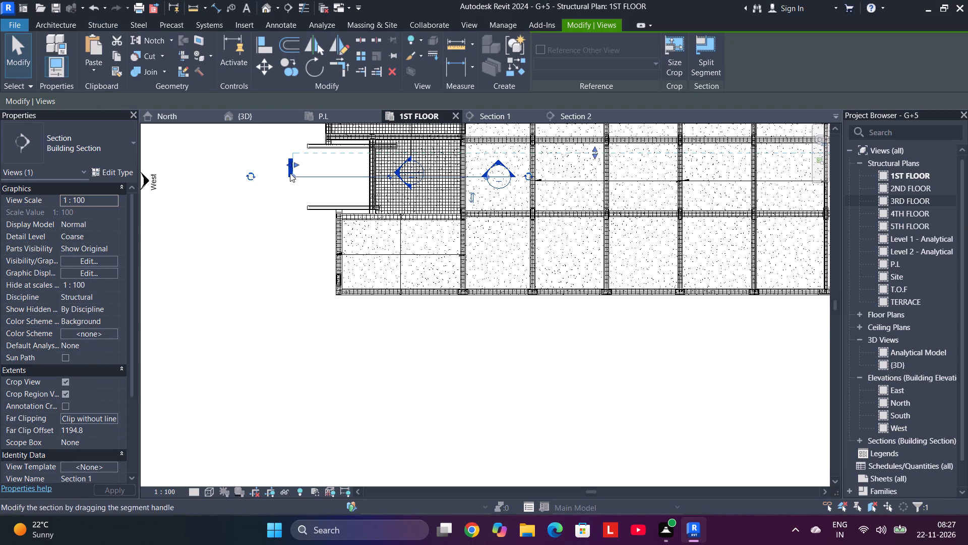
scroll(283, 175, up, 2)
drag(286, 170, 283, 285)
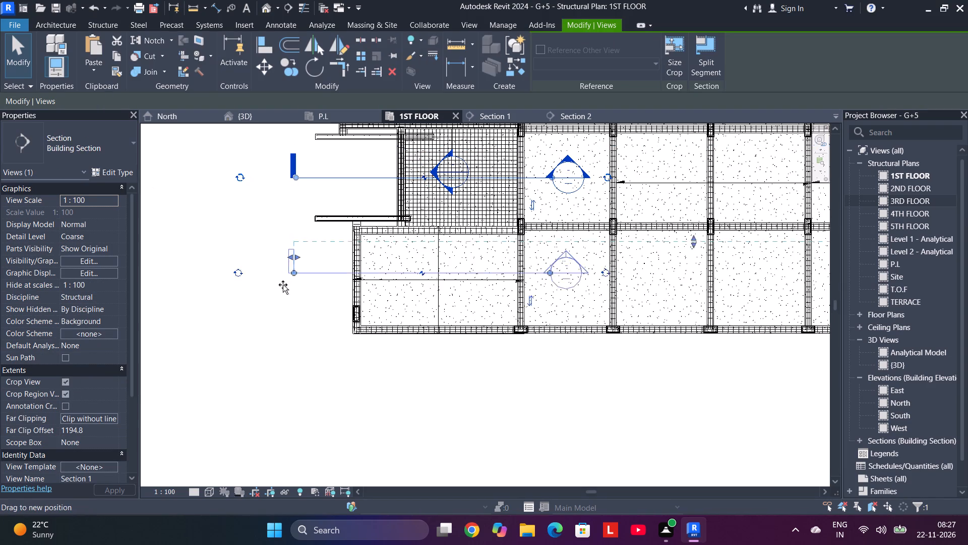
drag(283, 285, 290, 271)
Extend the head end of the Section 2 line southward past the outer edge of the south-west slab panel.
middle_drag(334, 191, 317, 270)
scroll(343, 209, down, 5)
click(388, 135)
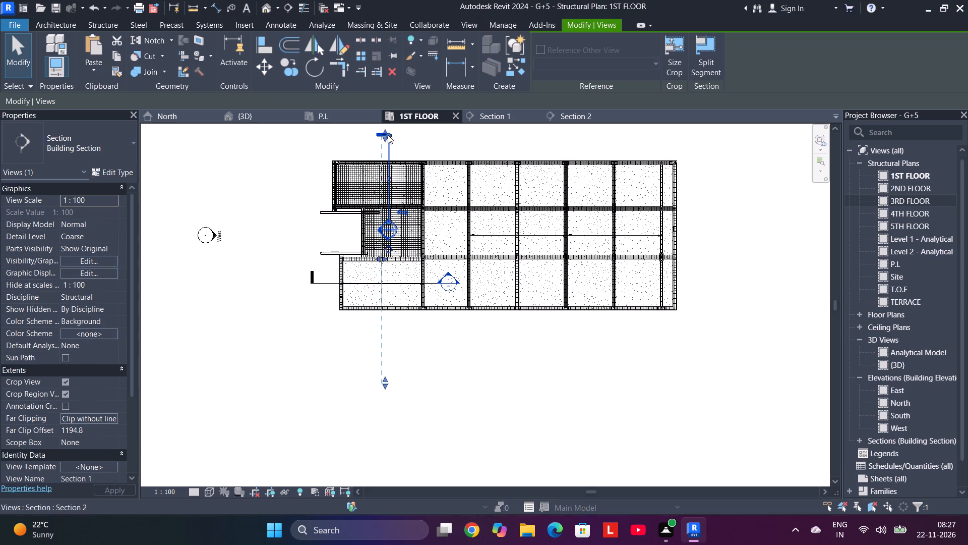
scroll(386, 237, up, 4)
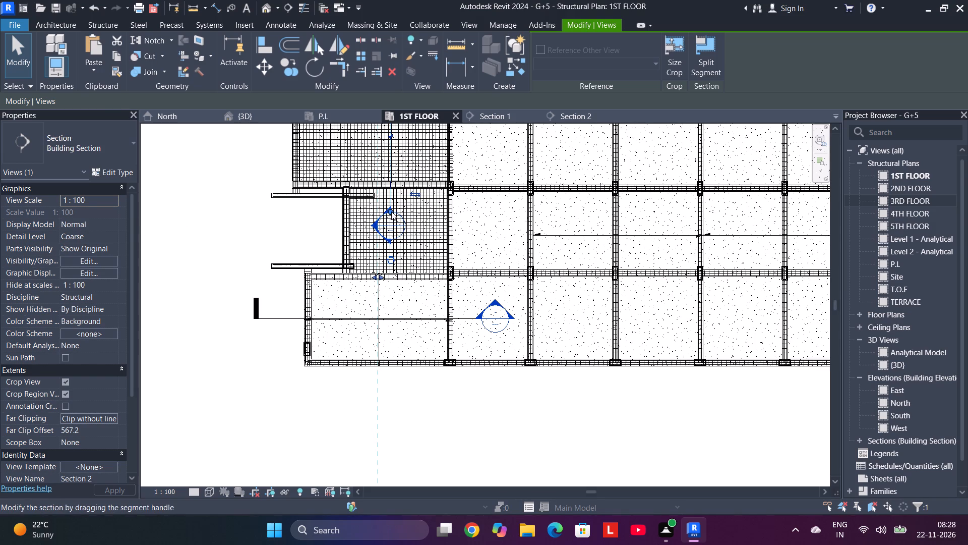
drag(391, 211, 413, 437)
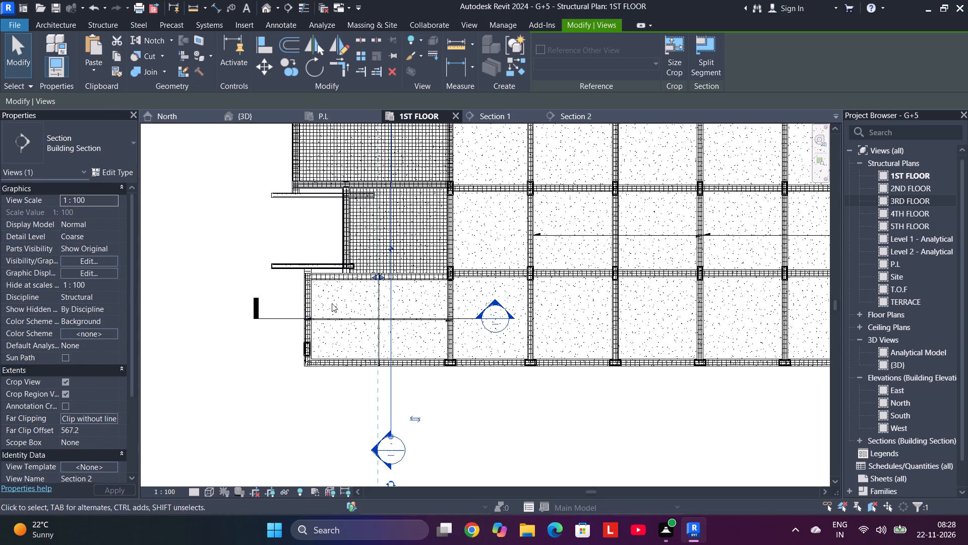
click(288, 284)
scroll(283, 271, up, 1)
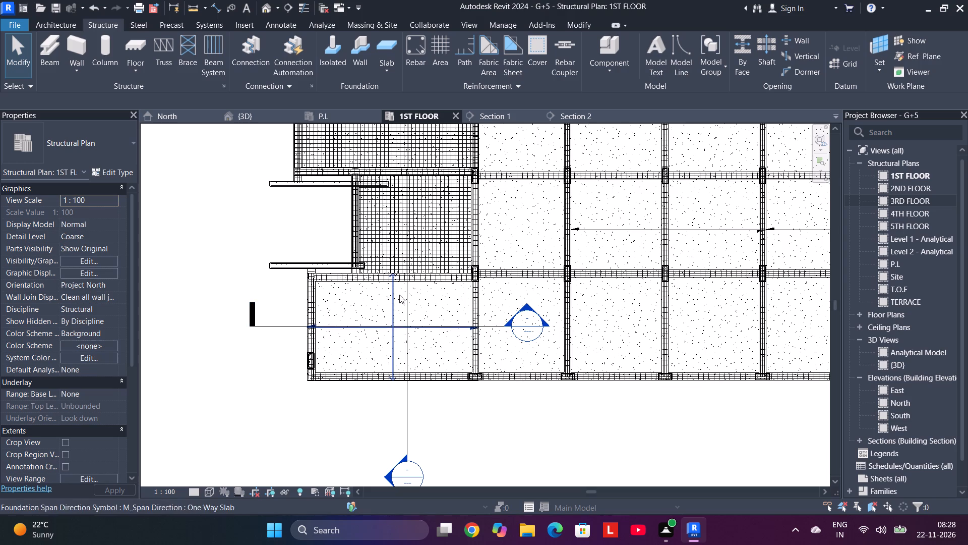
Examine the first-floor slab in Section 1 and the unreinforced bay adjoining the 3700 bay in Section 2.
click(502, 114)
scroll(477, 272, down, 16)
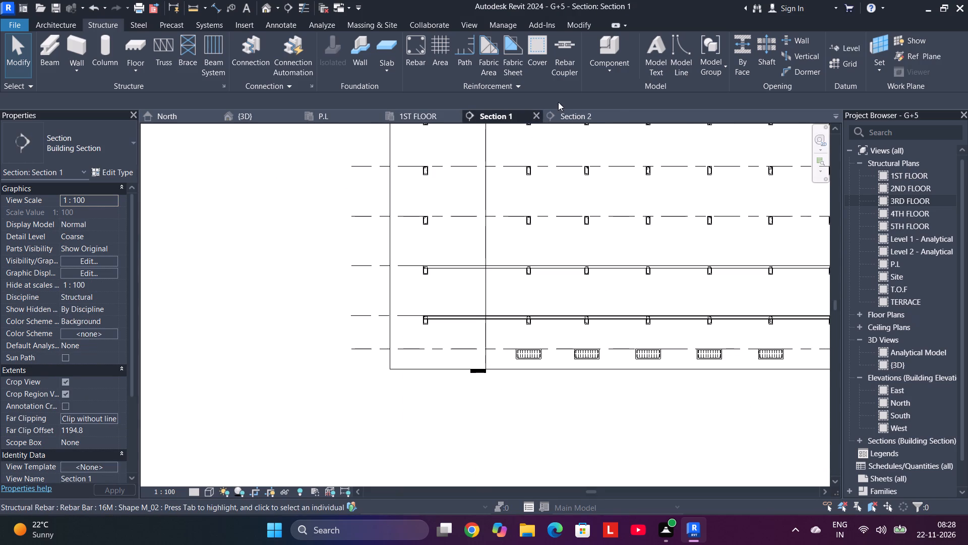
click(560, 112)
scroll(504, 267, down, 5)
click(491, 283)
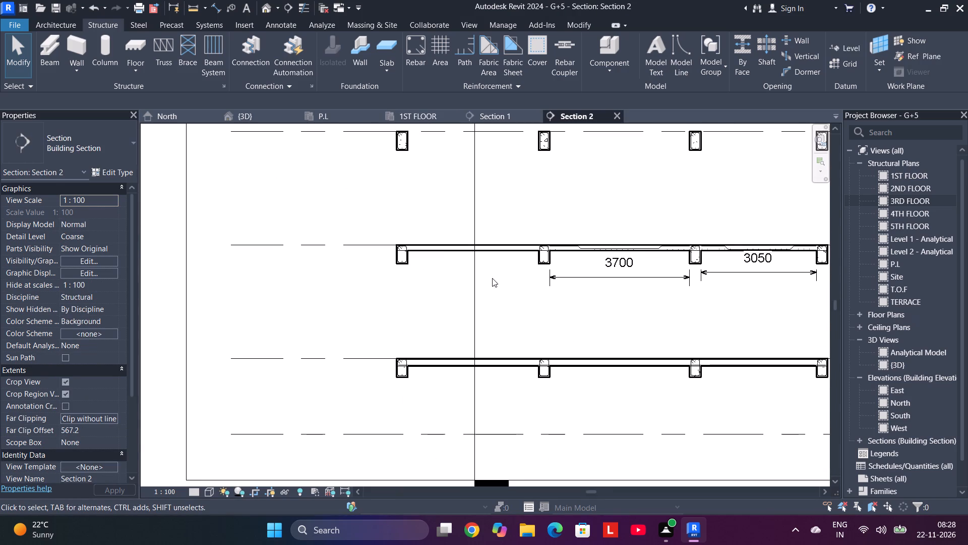
scroll(496, 265, up, 7)
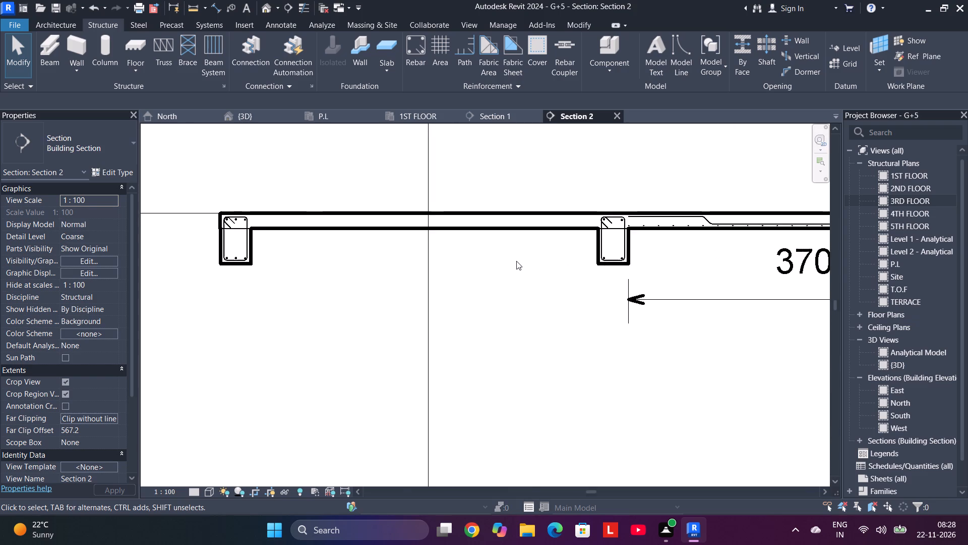
scroll(516, 261, down, 1)
scroll(534, 178, down, 2)
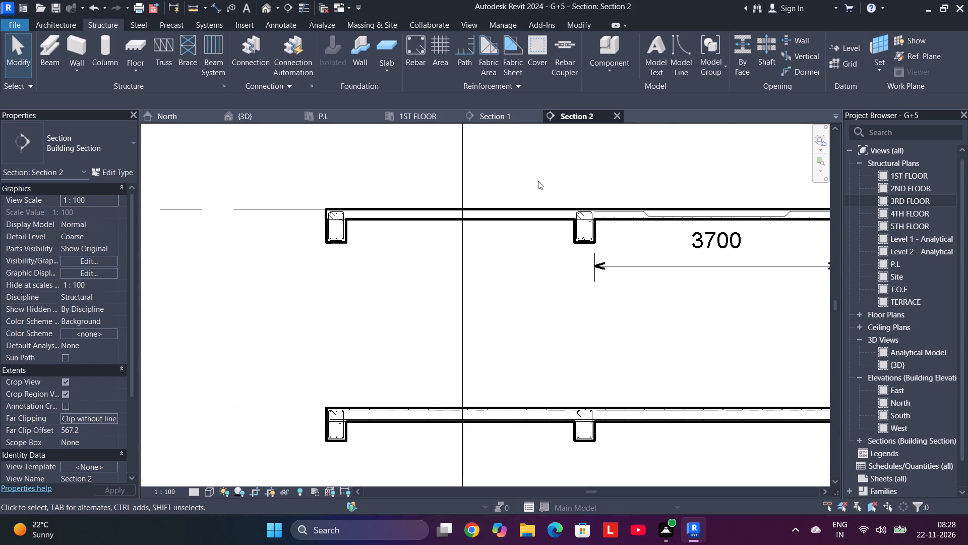
middle_drag(537, 187, 536, 210)
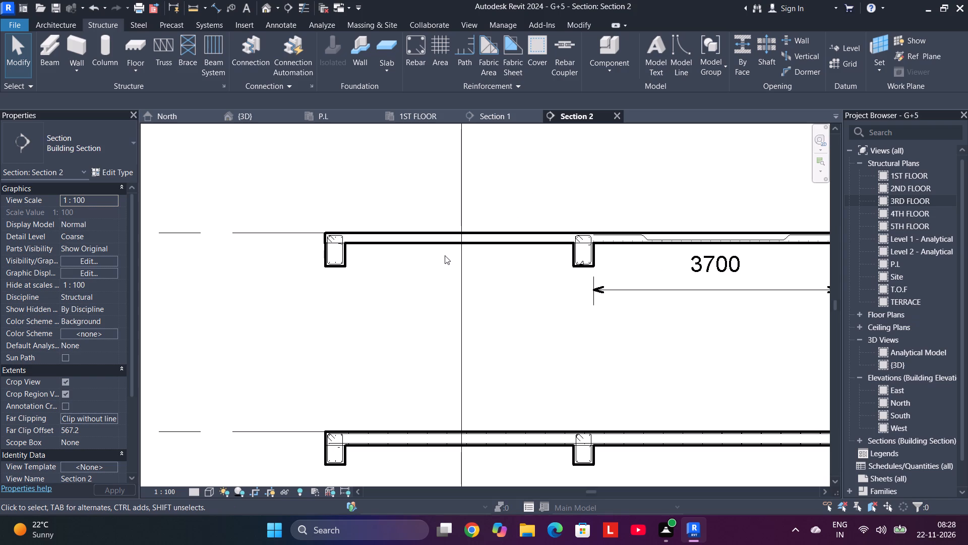
scroll(412, 230, up, 1)
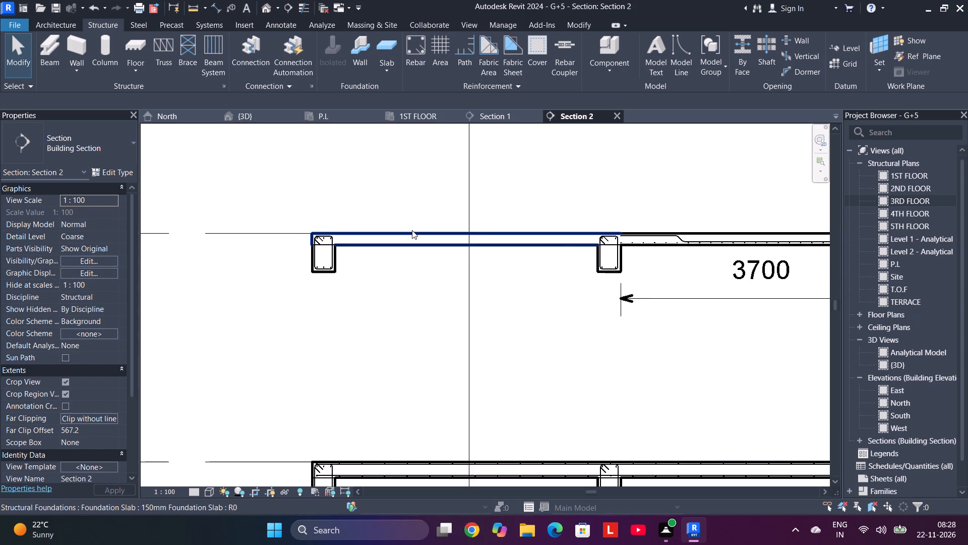
scroll(412, 230, up, 1)
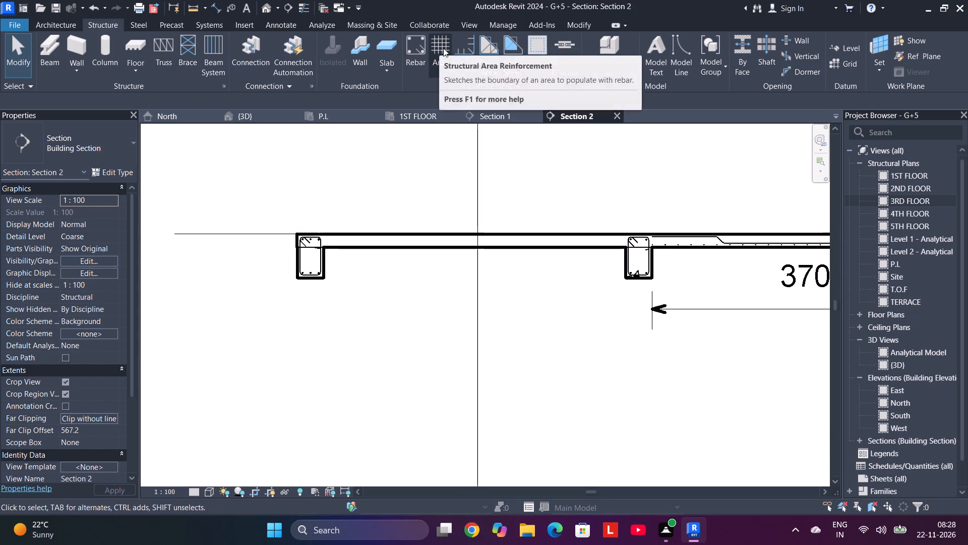
scroll(396, 286, down, 2)
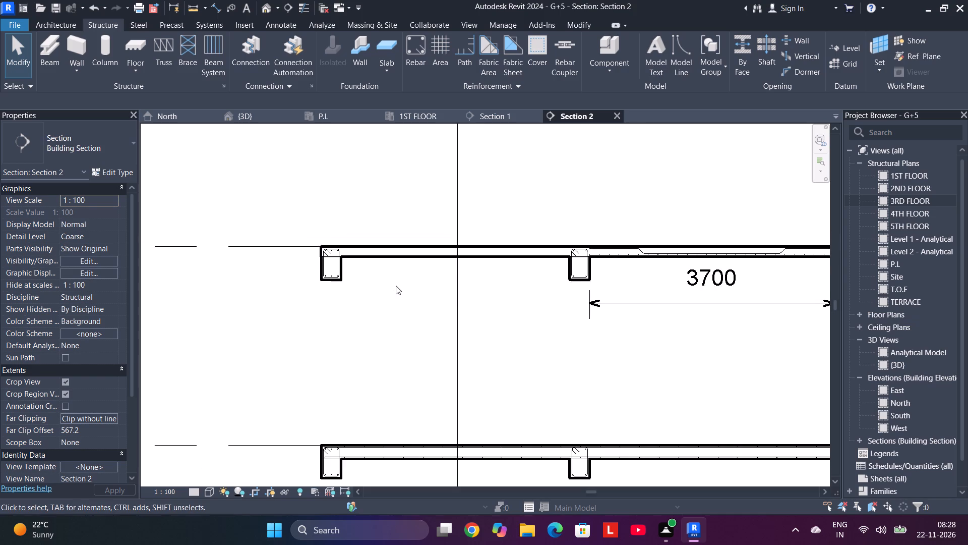
middle_drag(398, 286, 399, 295)
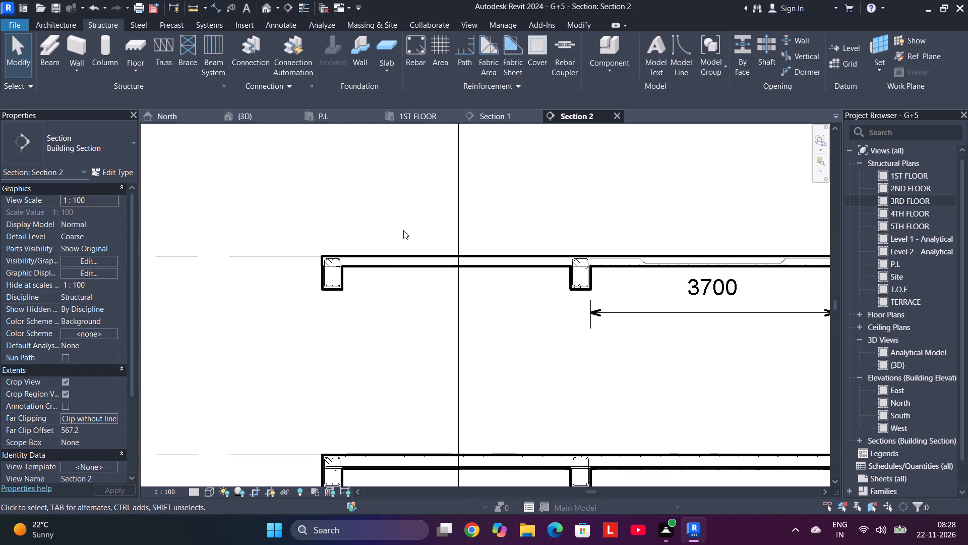
scroll(389, 279, down, 4)
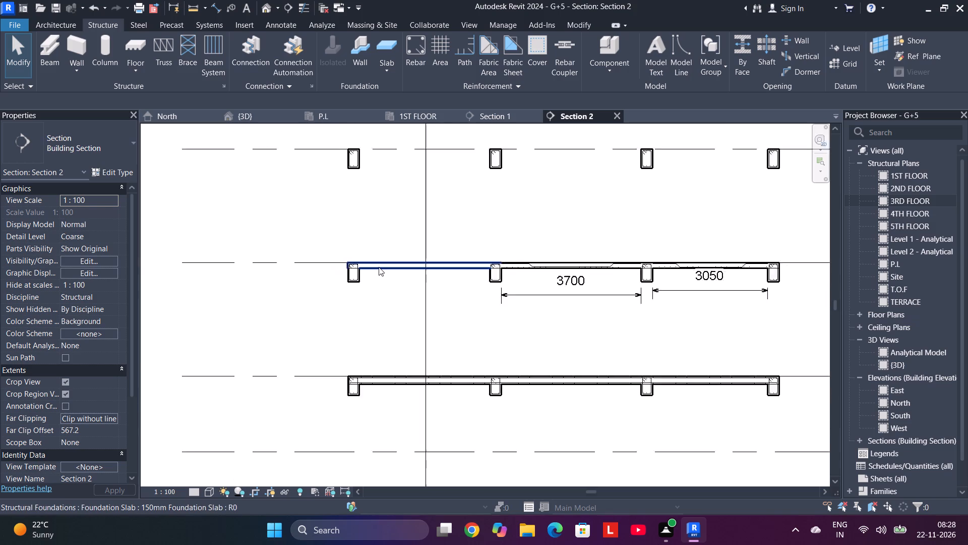
scroll(379, 267, up, 4)
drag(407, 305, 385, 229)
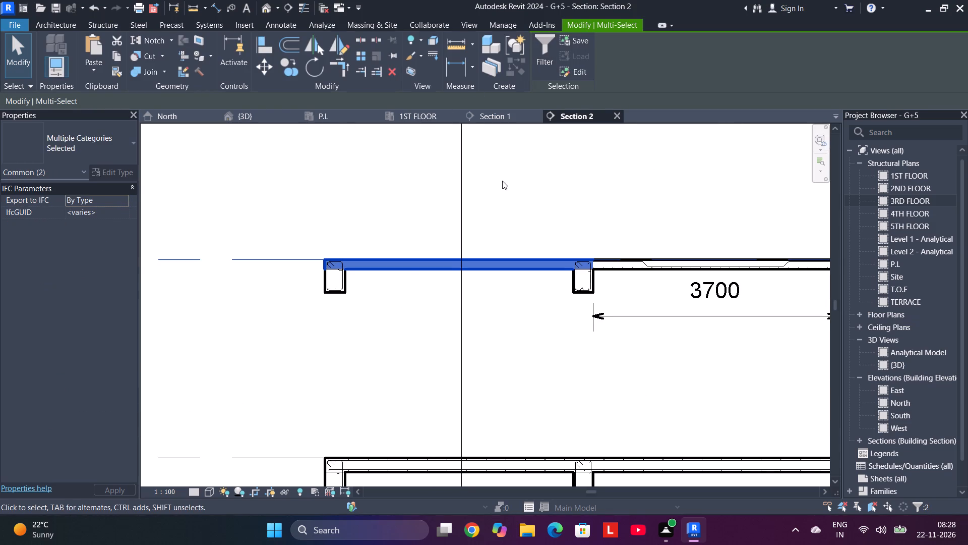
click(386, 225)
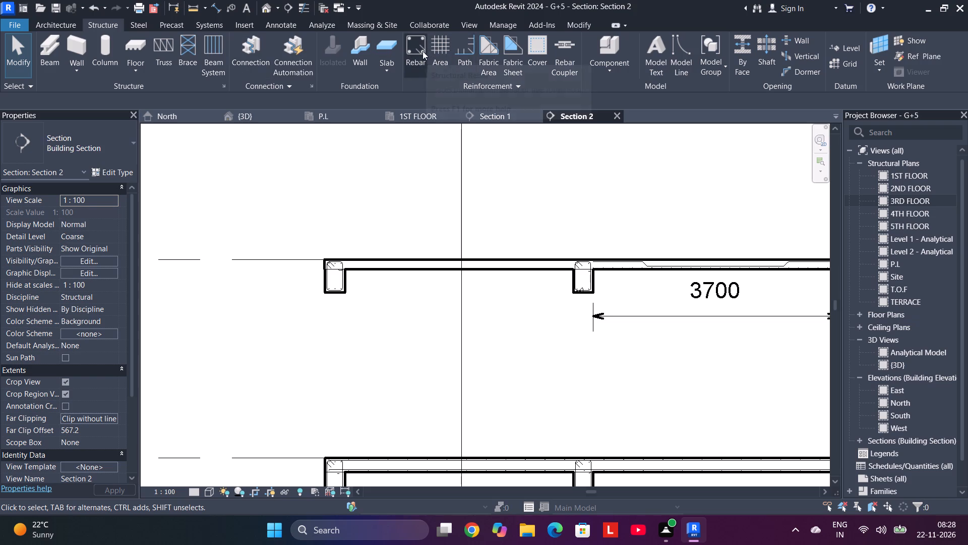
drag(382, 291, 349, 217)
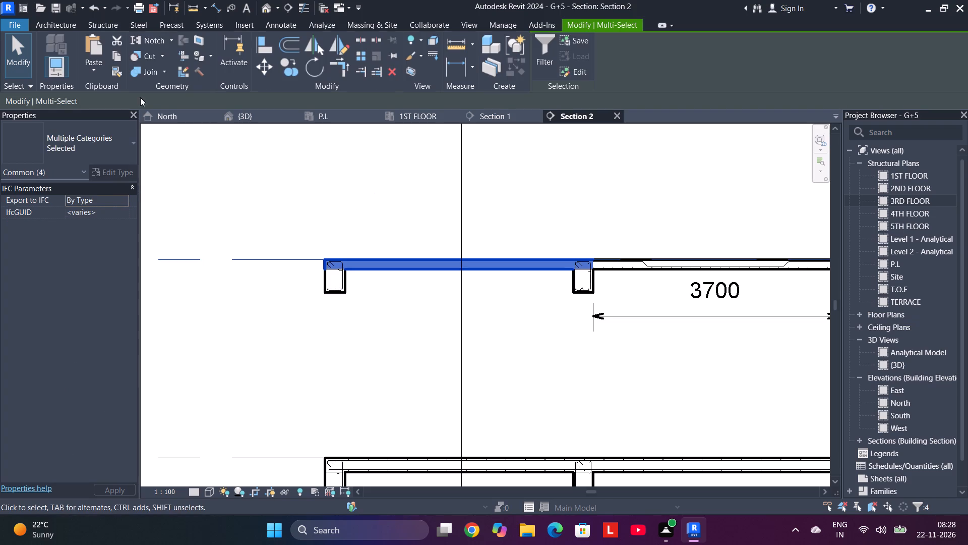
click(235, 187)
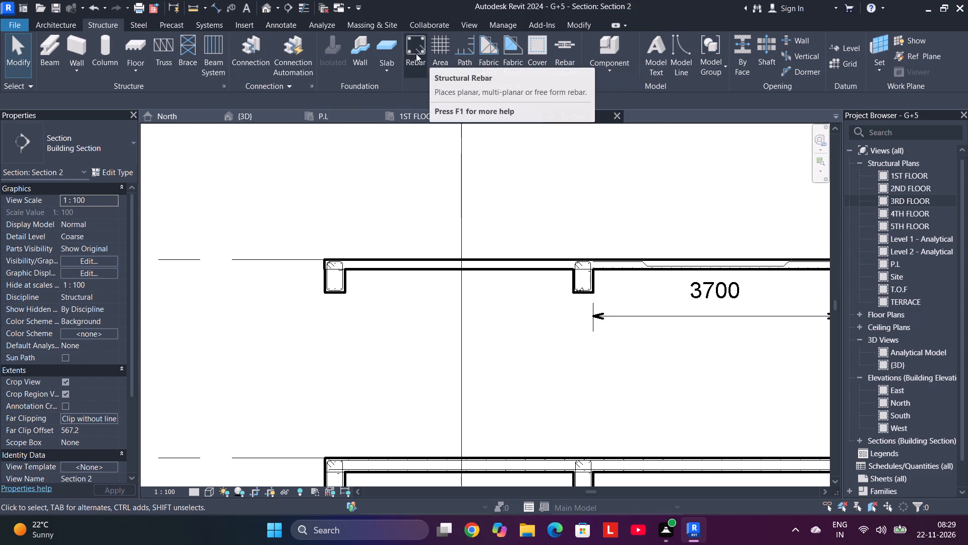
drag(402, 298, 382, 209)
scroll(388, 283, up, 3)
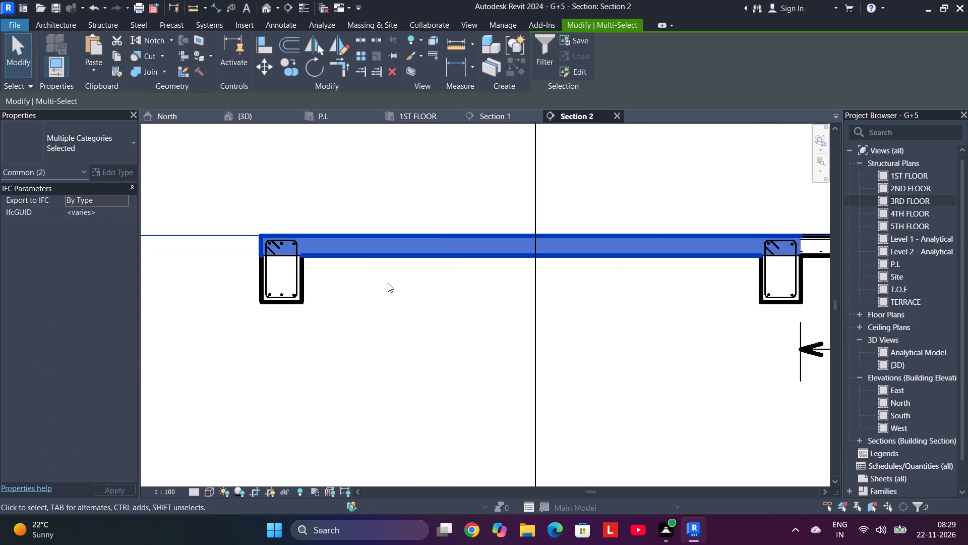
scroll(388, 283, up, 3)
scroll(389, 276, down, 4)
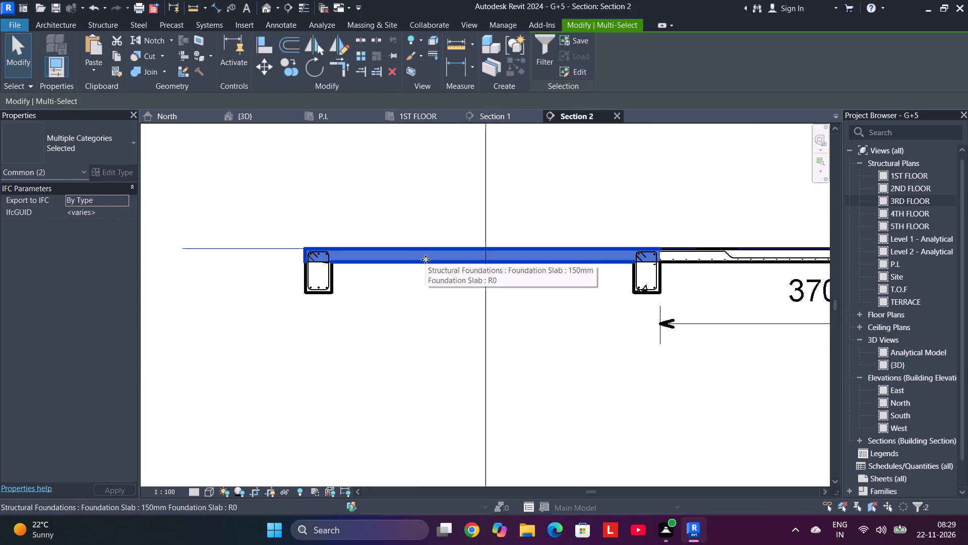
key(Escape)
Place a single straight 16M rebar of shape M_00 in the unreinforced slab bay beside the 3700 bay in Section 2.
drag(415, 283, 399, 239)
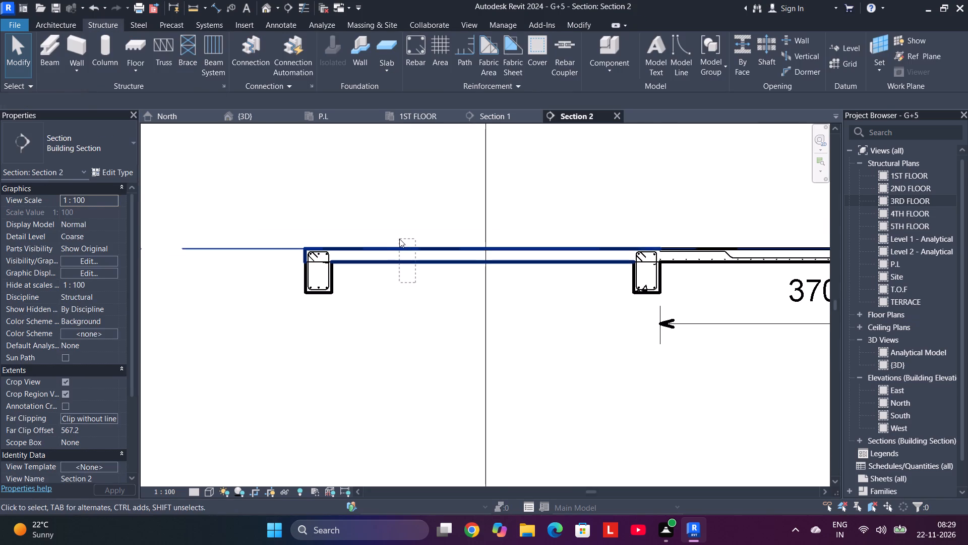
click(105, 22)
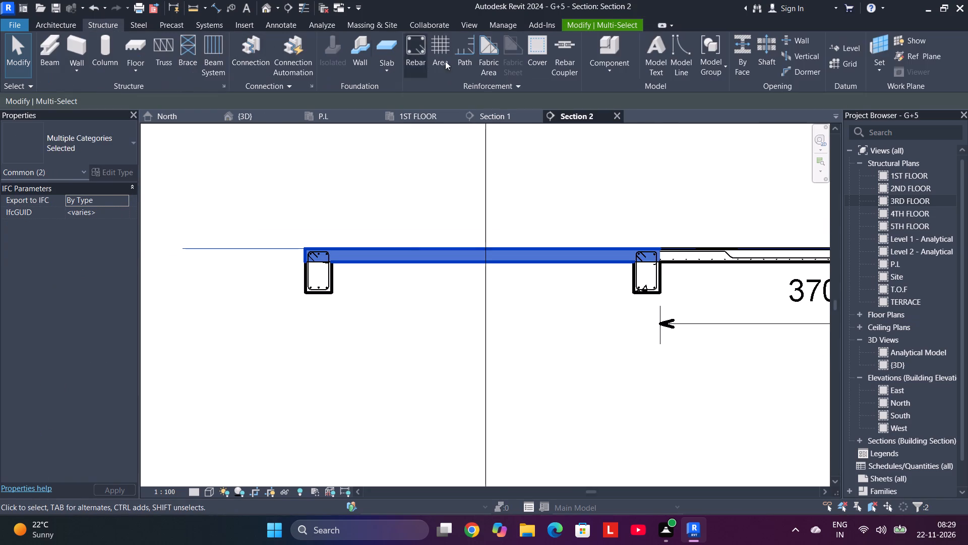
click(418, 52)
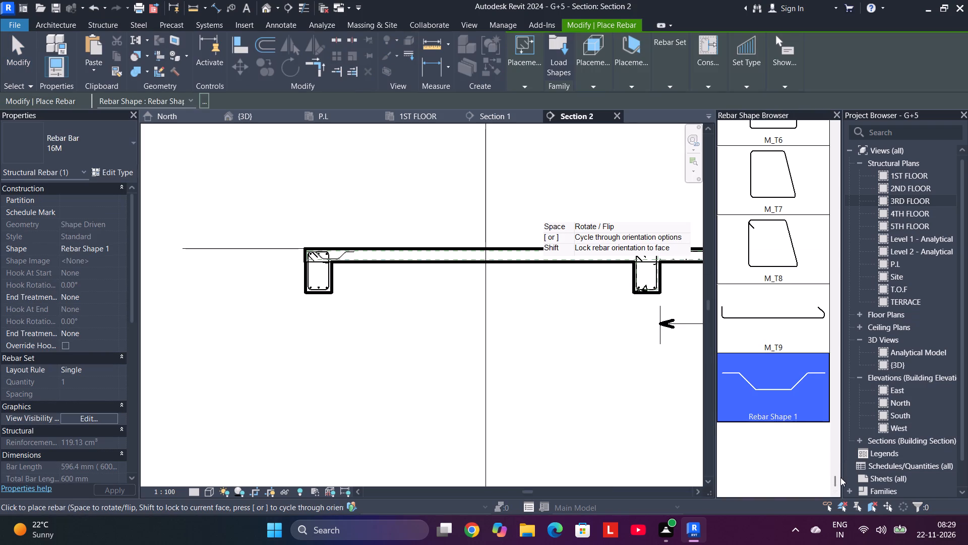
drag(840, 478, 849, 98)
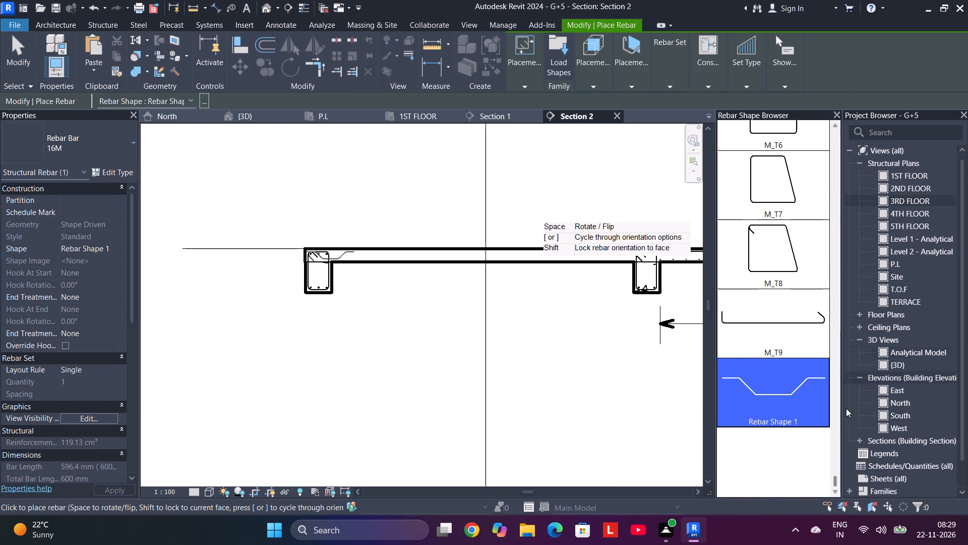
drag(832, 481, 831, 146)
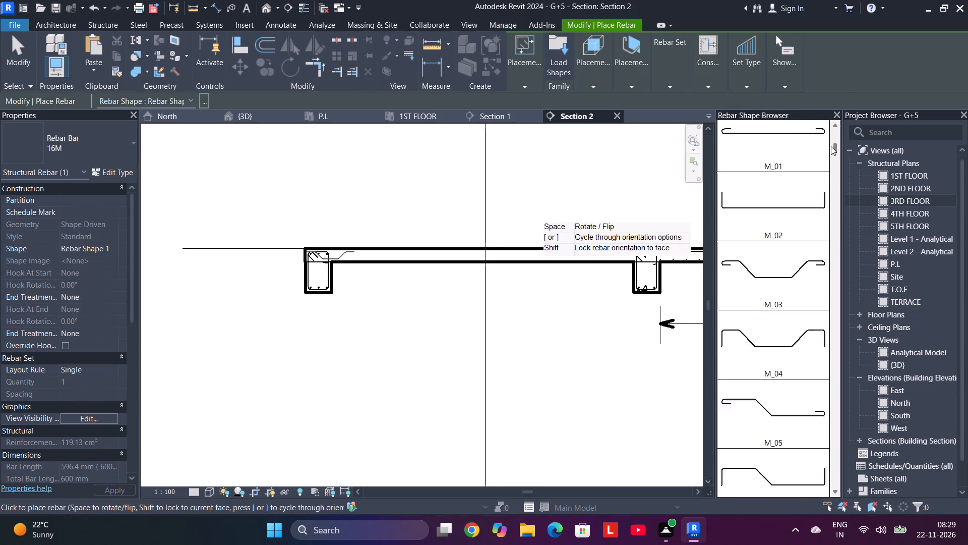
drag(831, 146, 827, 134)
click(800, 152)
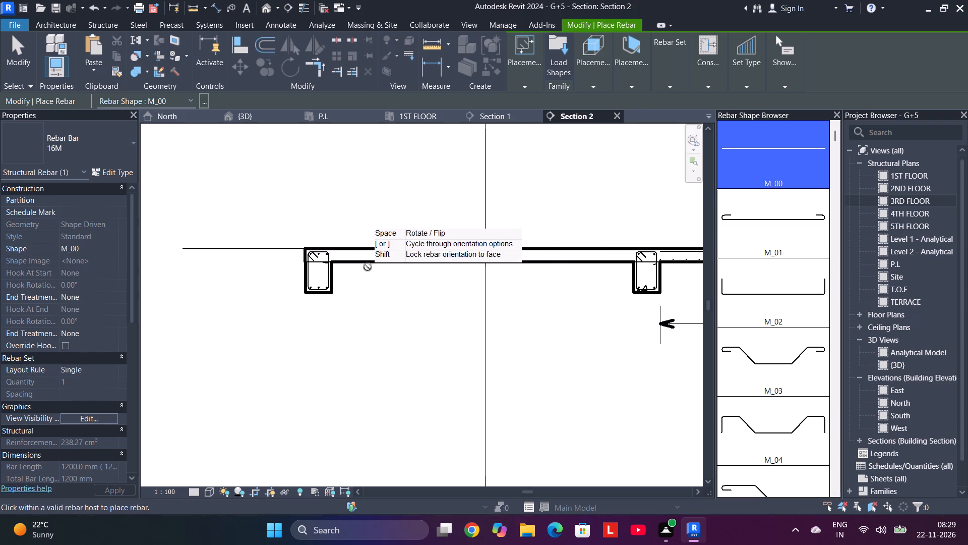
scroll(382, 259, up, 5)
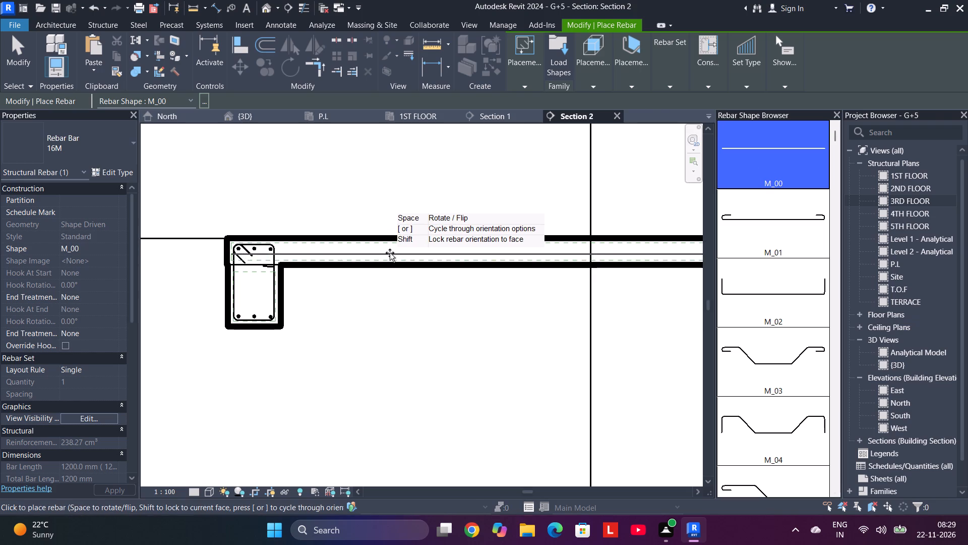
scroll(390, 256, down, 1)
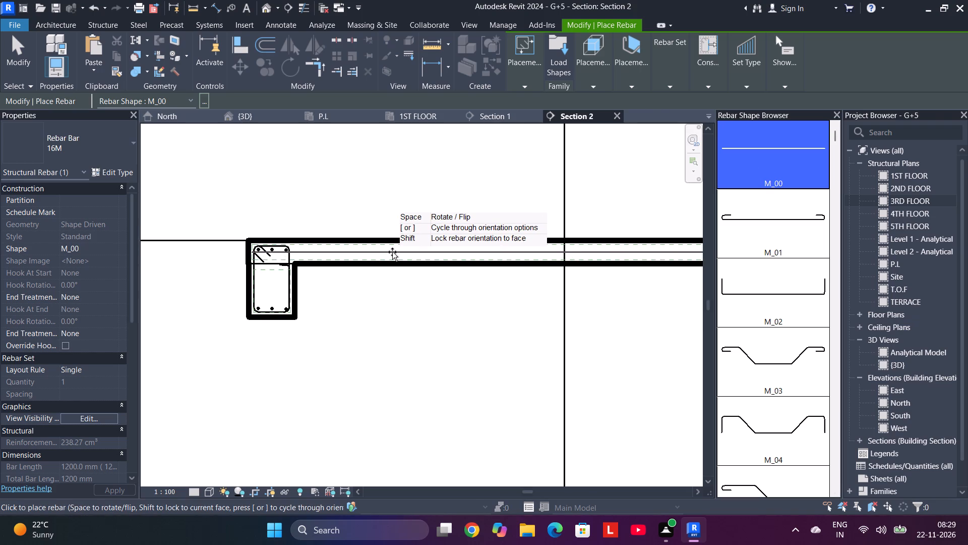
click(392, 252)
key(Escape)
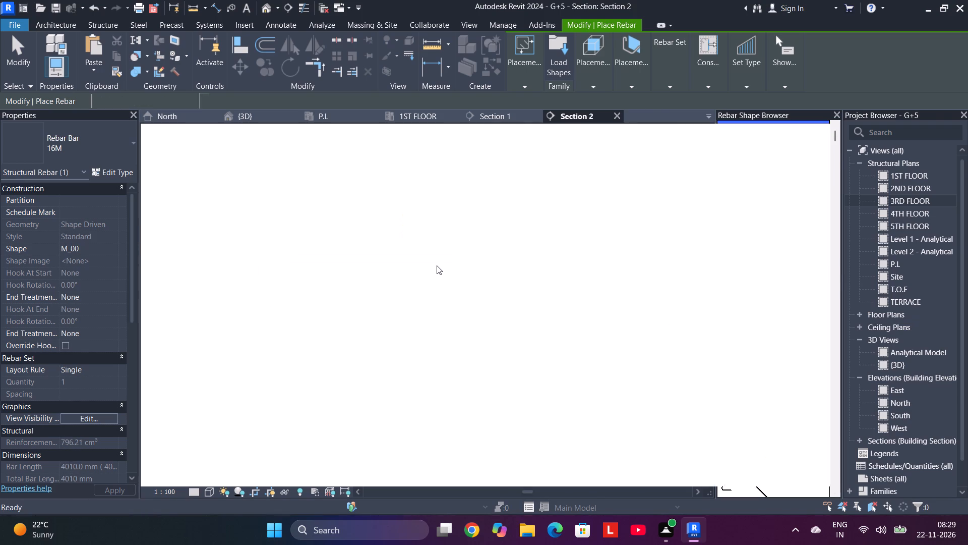
Add a linear dimension between the inner faces of the two beams supporting the slab bay next to the 3700 bay.
scroll(437, 265, down, 5)
middle_drag(454, 309, 388, 323)
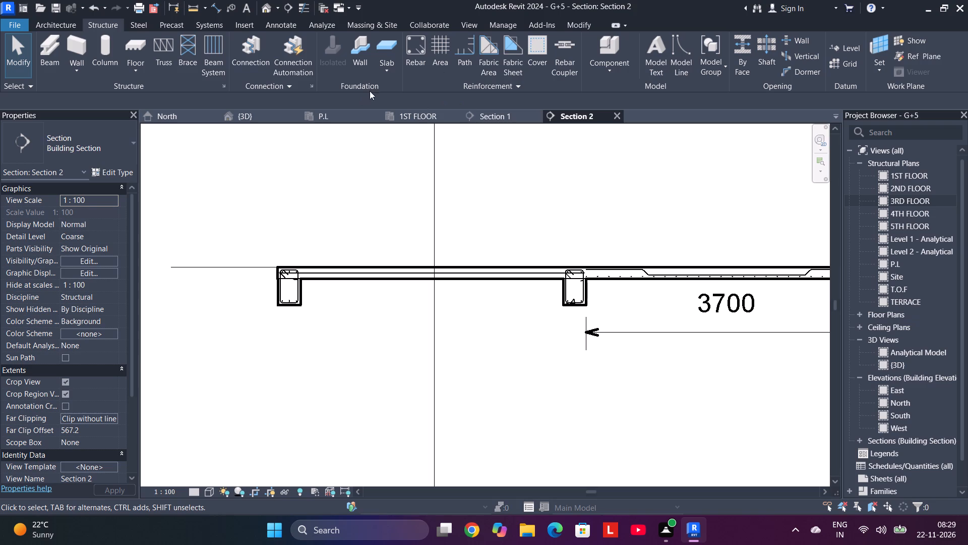
click(581, 26)
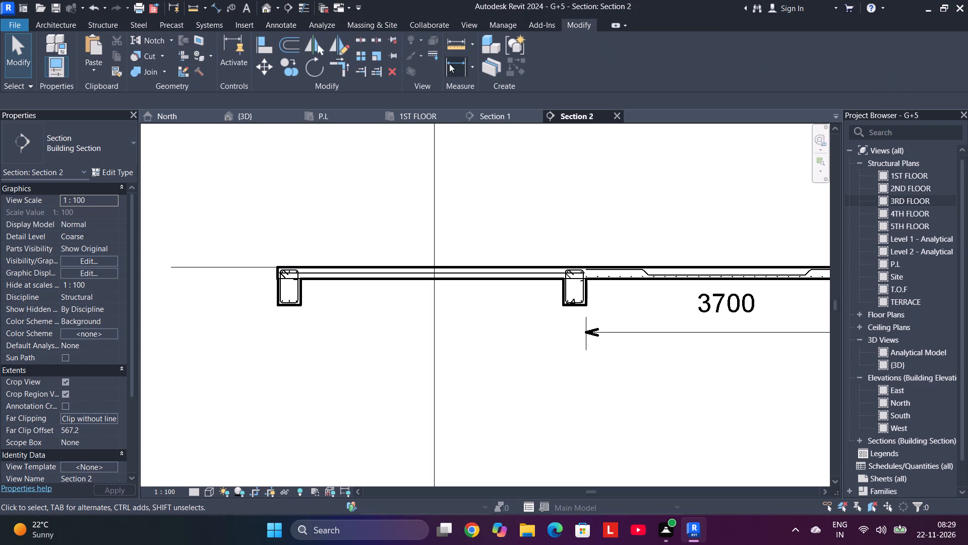
click(449, 64)
scroll(299, 308, up, 4)
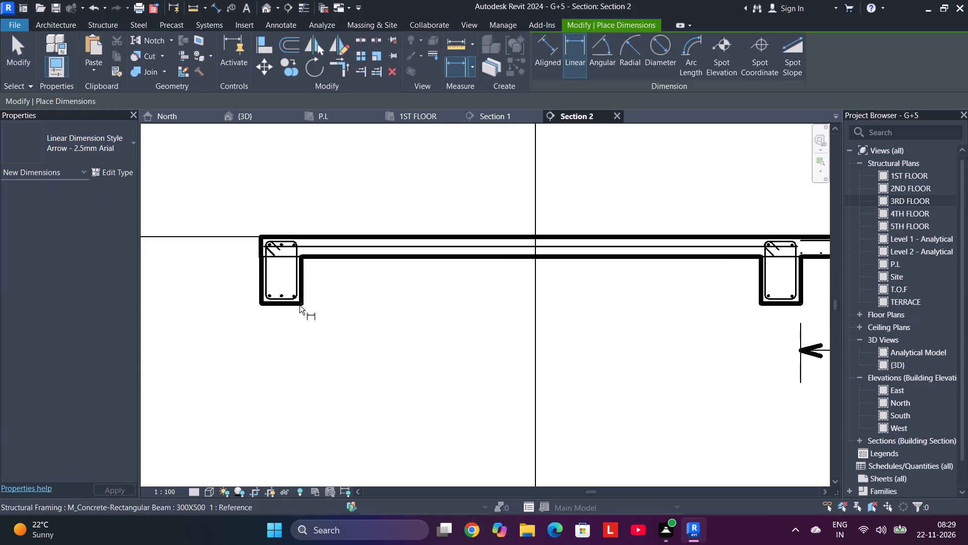
click(299, 304)
scroll(627, 334, down, 2)
middle_drag(629, 329, 525, 331)
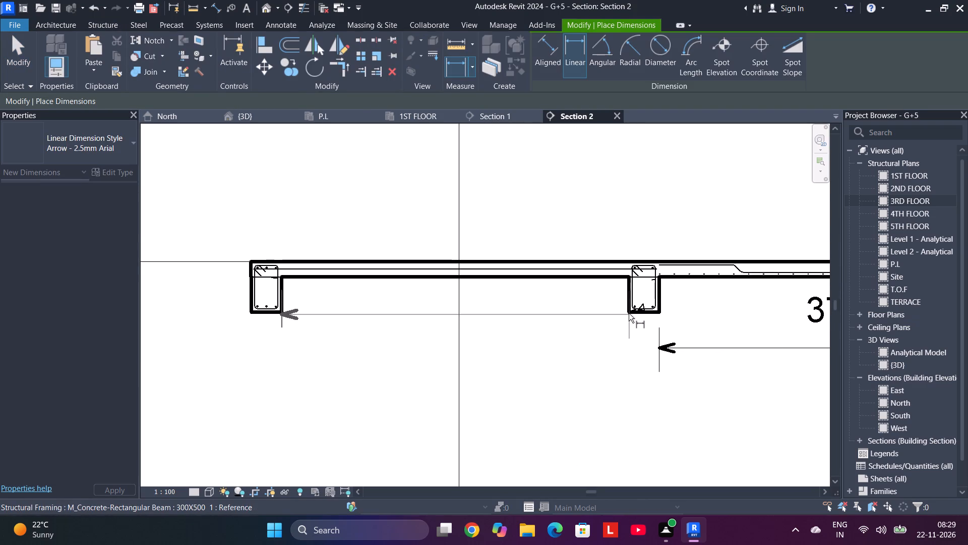
click(629, 312)
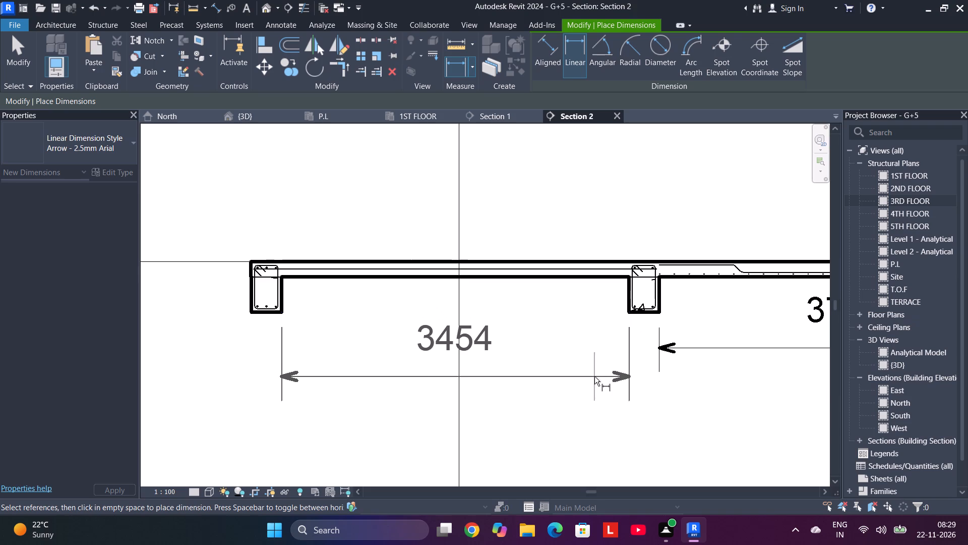
click(590, 365)
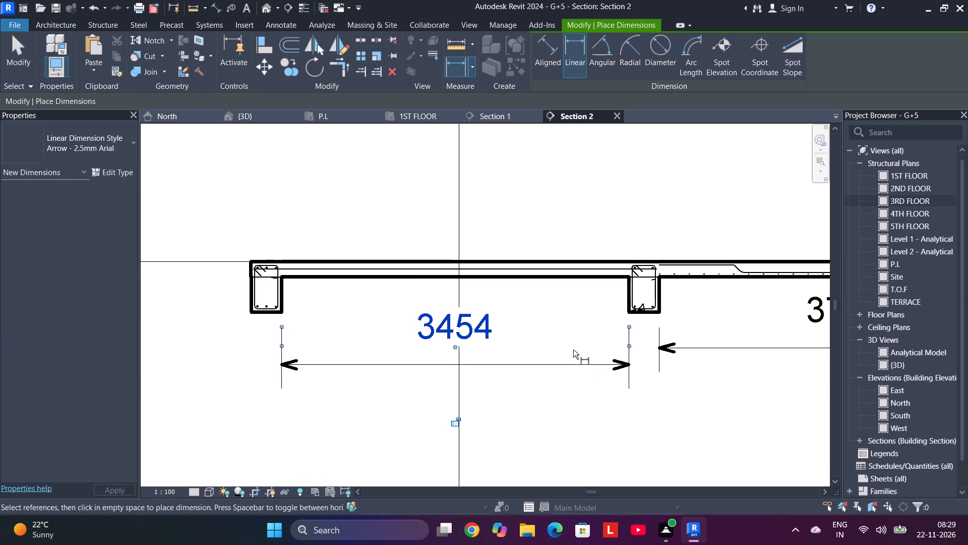
scroll(552, 354, up, 2)
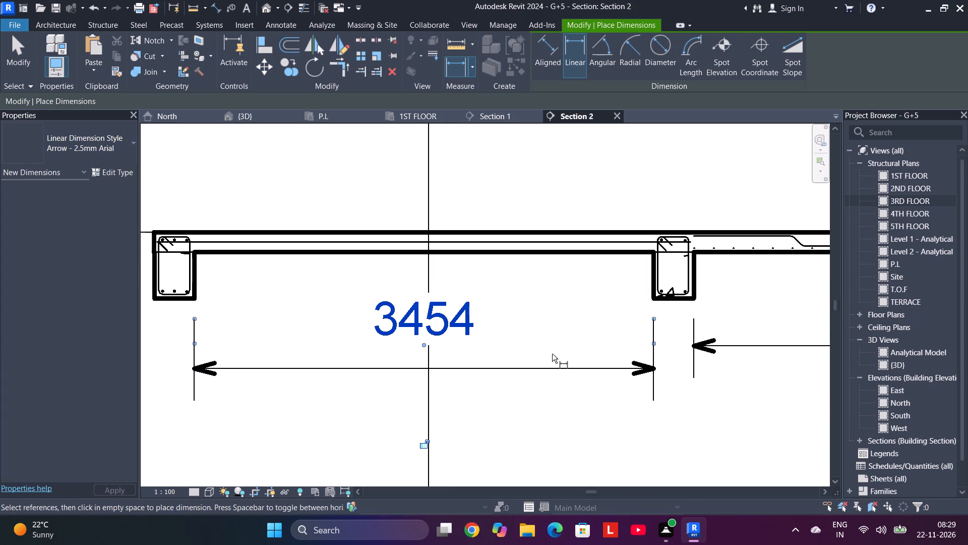
scroll(548, 359, down, 3)
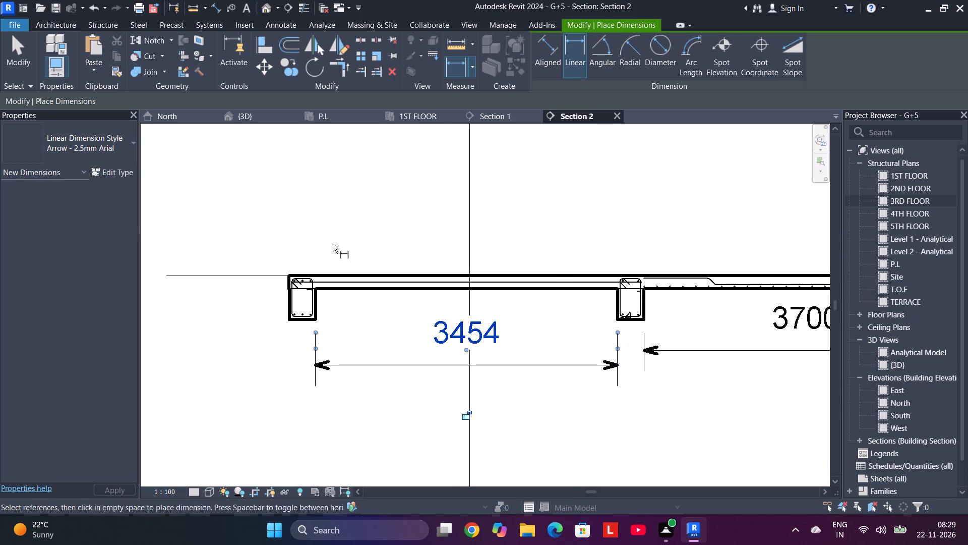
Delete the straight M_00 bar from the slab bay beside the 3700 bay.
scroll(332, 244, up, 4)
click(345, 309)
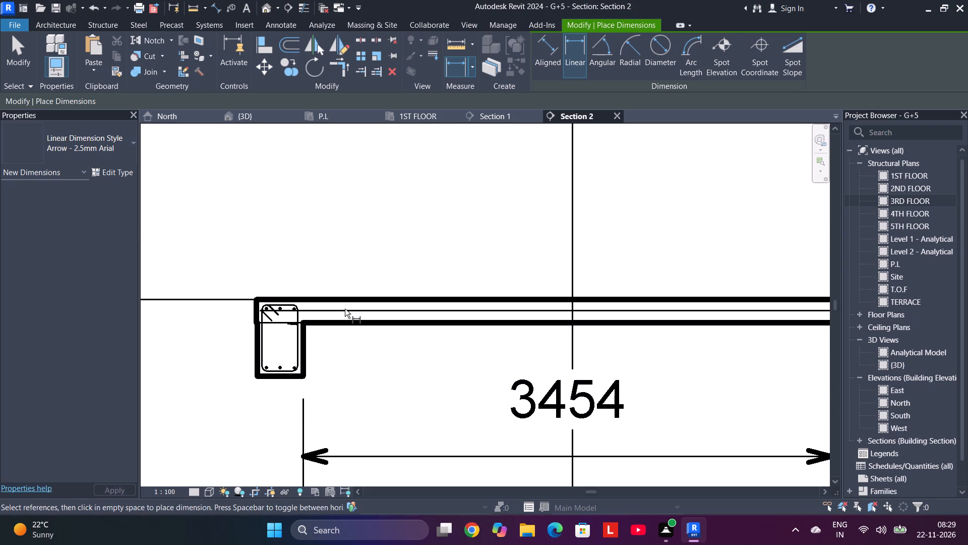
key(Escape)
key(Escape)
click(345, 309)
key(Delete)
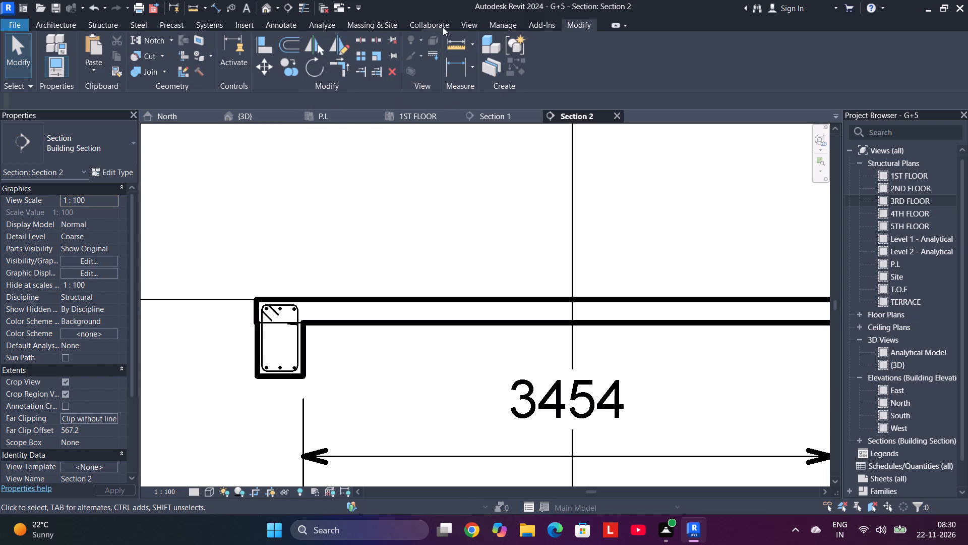
Undo the deletion of the straight M_00 bar in the slab bay beside the 3700 bay.
click(95, 23)
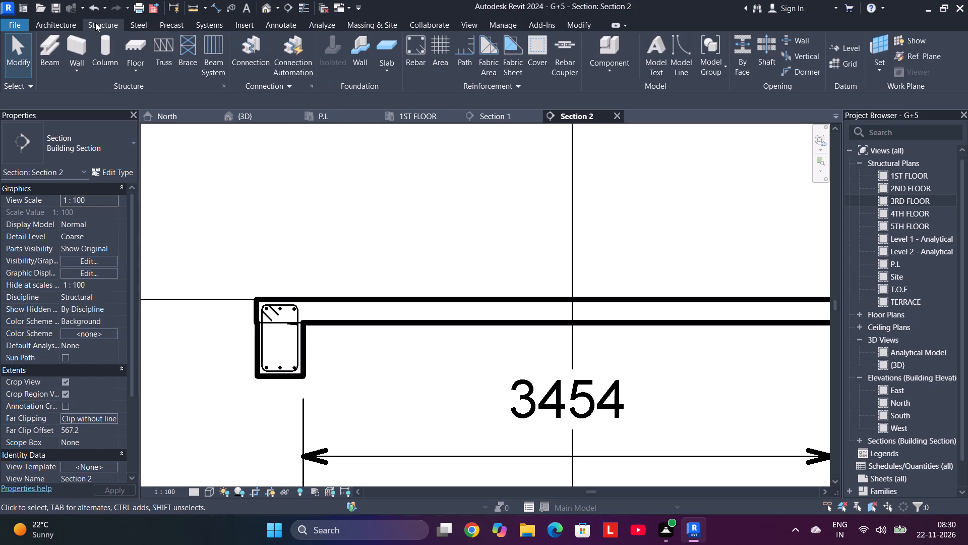
key(ctrl+z)
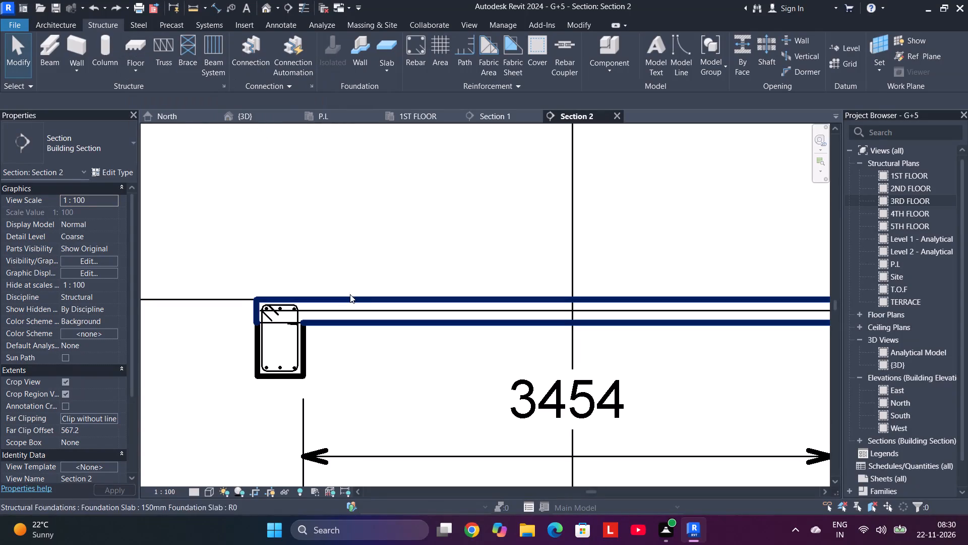
Open the restored straight bar's sketch for editing and delete its single line.
click(367, 308)
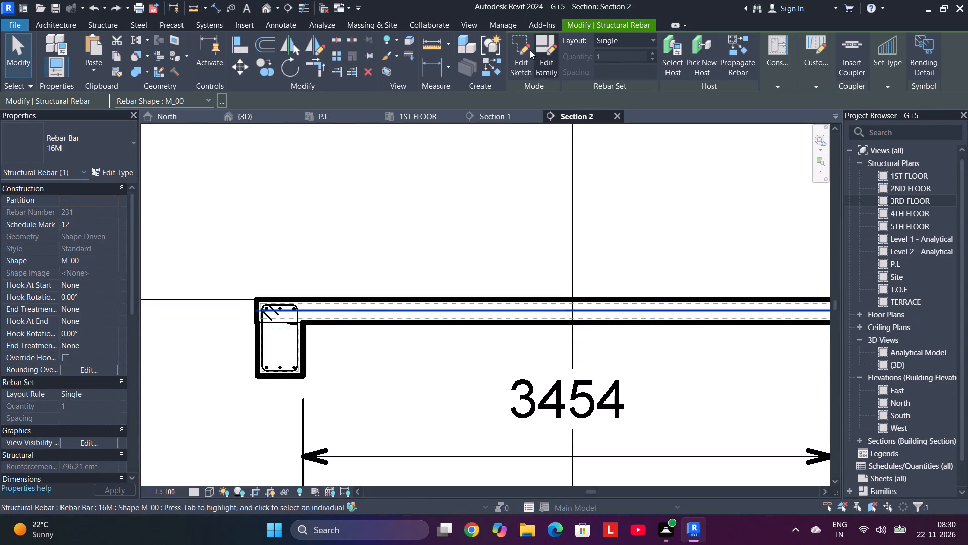
click(521, 44)
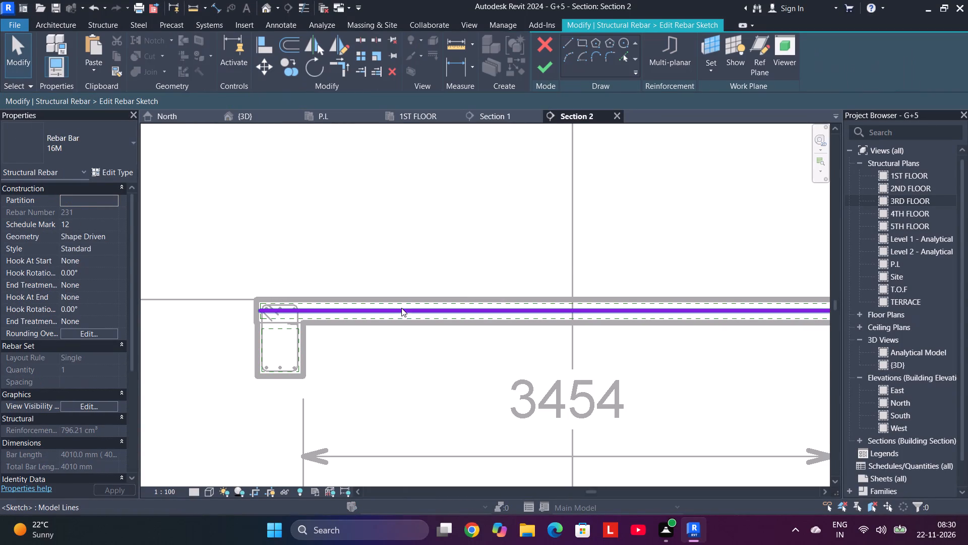
click(401, 309)
key(Delete)
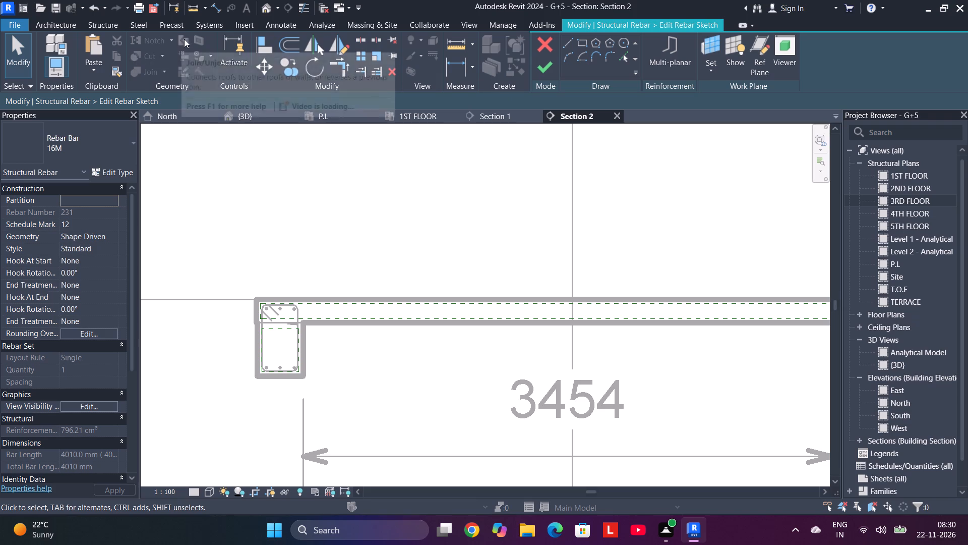
Sketch a 690.8 mm leg along the slab's top cover from the outer beam's inner face, cranked down at 45° to the bottom cover.
click(564, 46)
scroll(306, 313, up, 5)
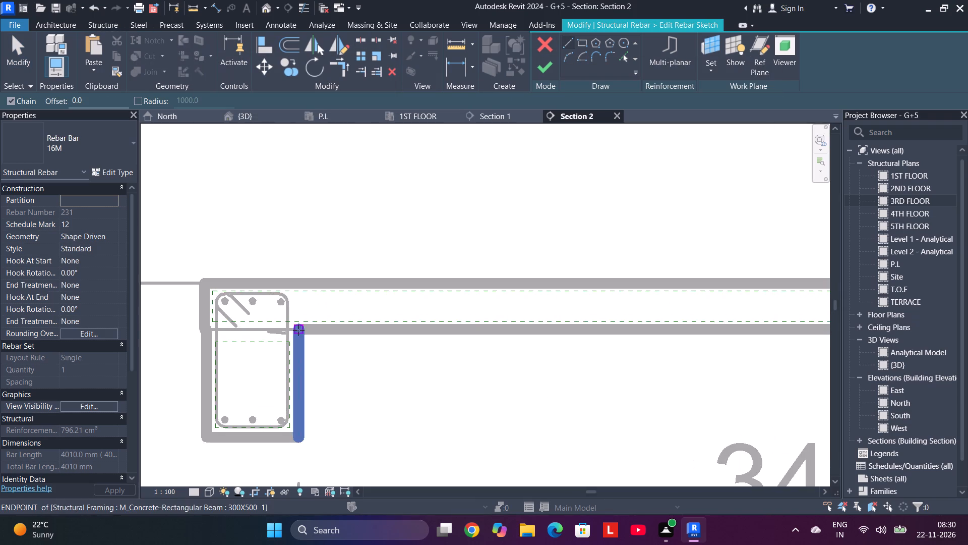
scroll(298, 330, up, 4)
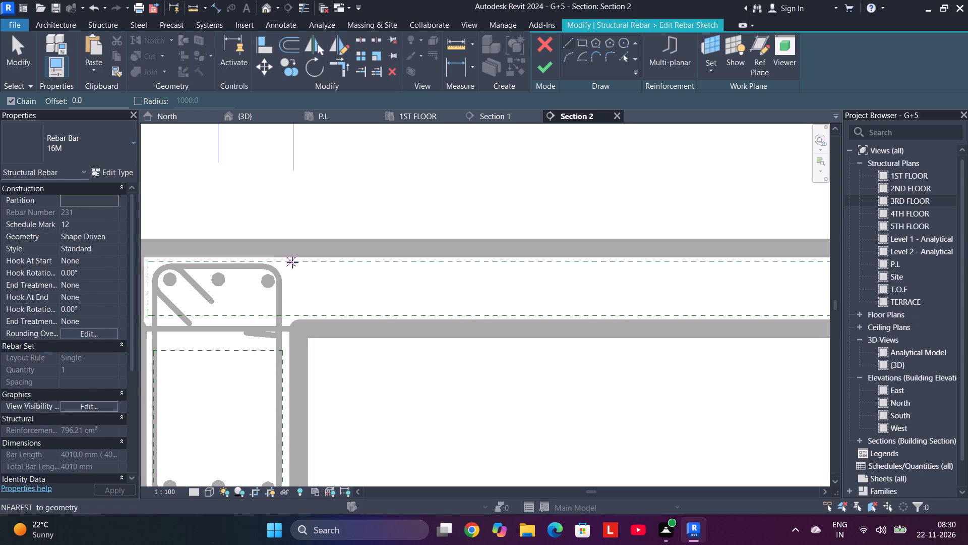
click(295, 262)
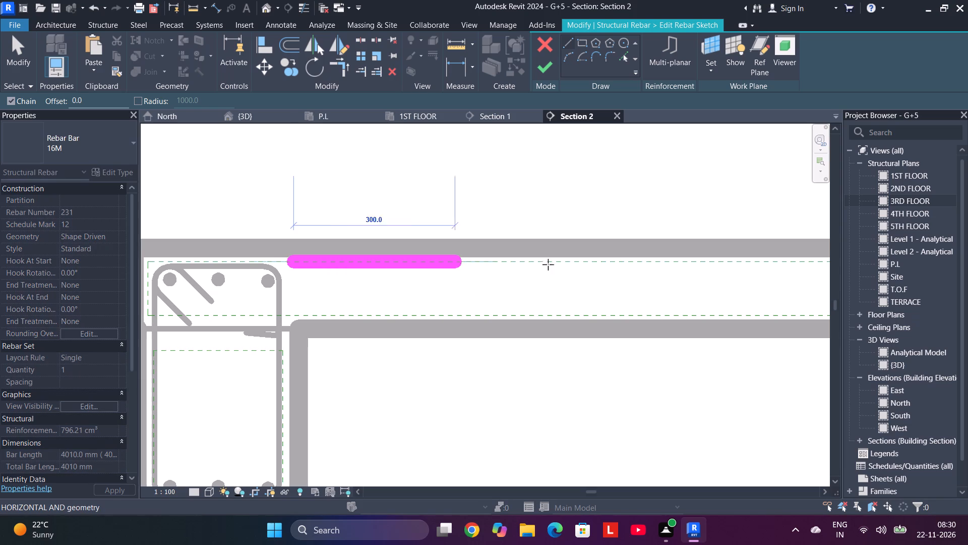
scroll(691, 261, down, 2)
middle_drag(692, 261, 404, 305)
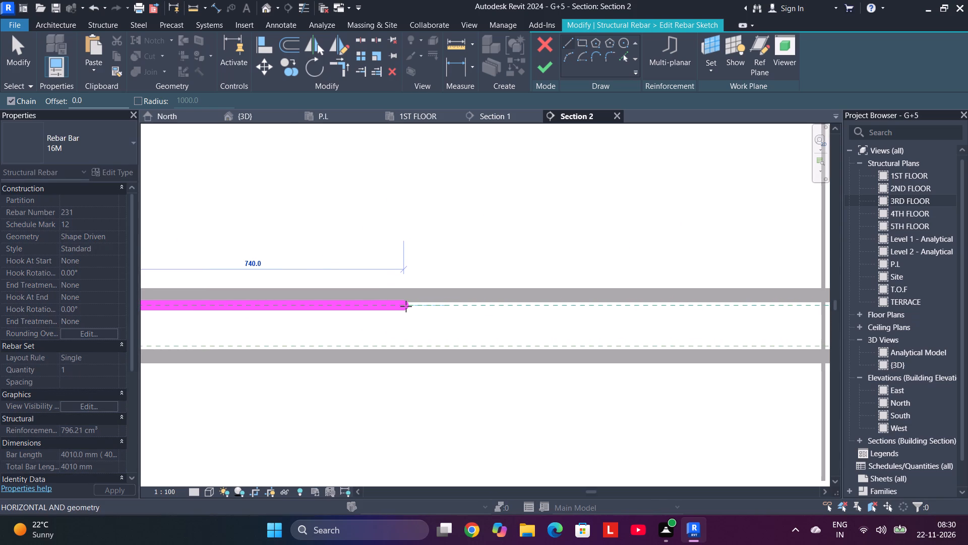
text(690)
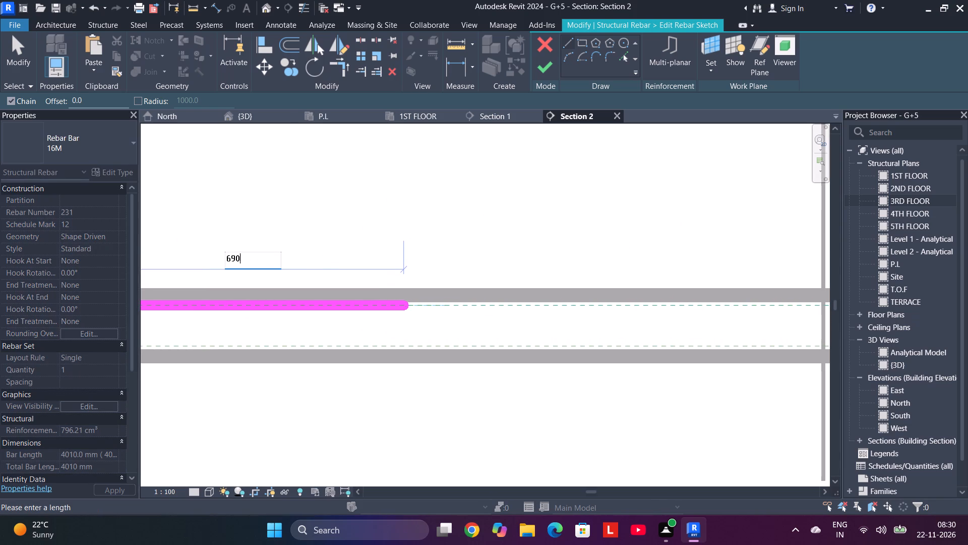
text(.8)
key(Return)
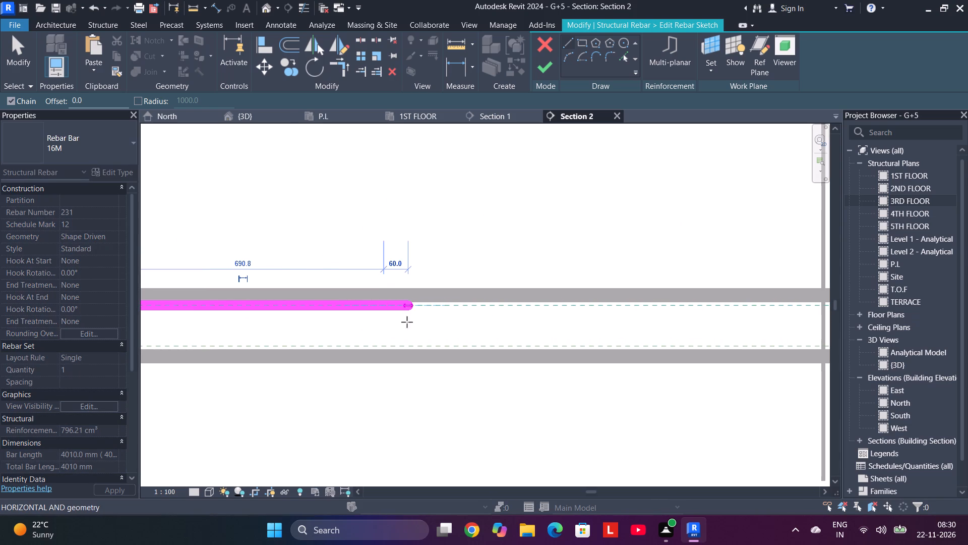
click(418, 345)
scroll(548, 341, down, 3)
middle_drag(549, 340, 0, 354)
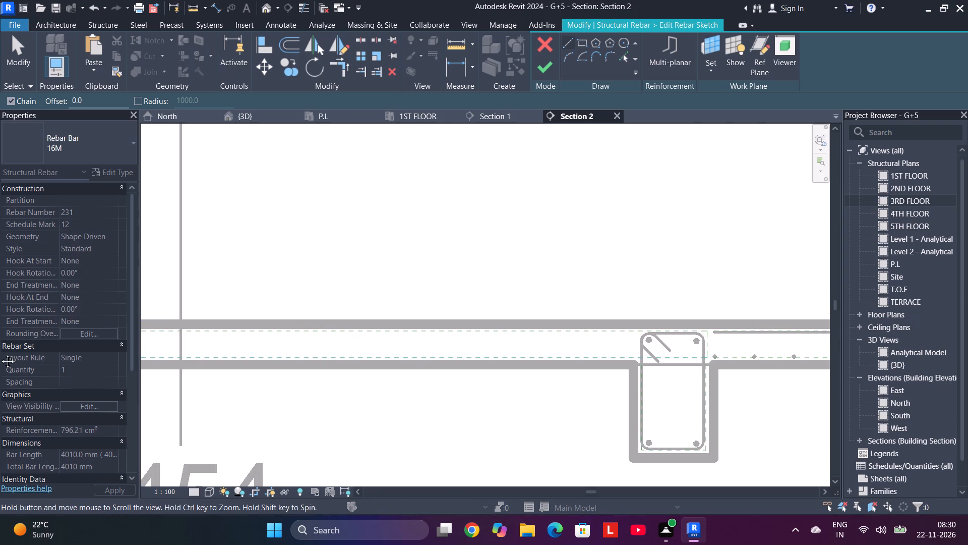
middle_drag(0, 354, 1, 354)
key(Escape)
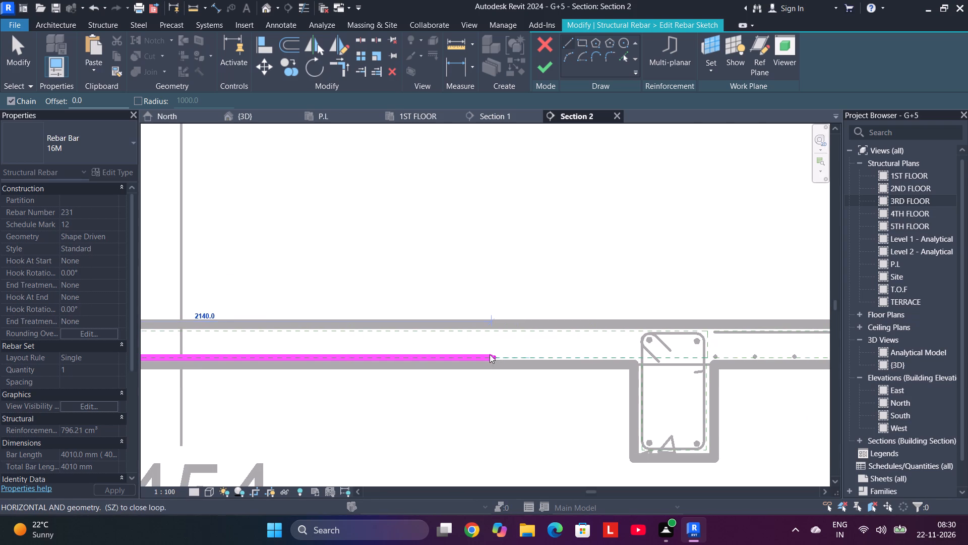
Sketch a matching 690.8 mm top leg from the inner face of the beam shared with the 3700 bay, cranked down to the bottom cover.
click(568, 43)
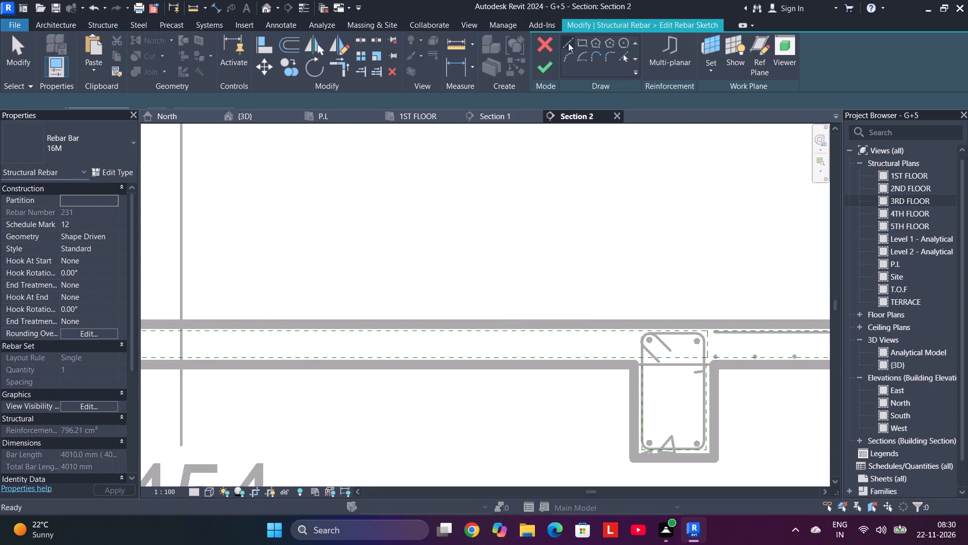
scroll(647, 385, up, 5)
scroll(620, 306, up, 4)
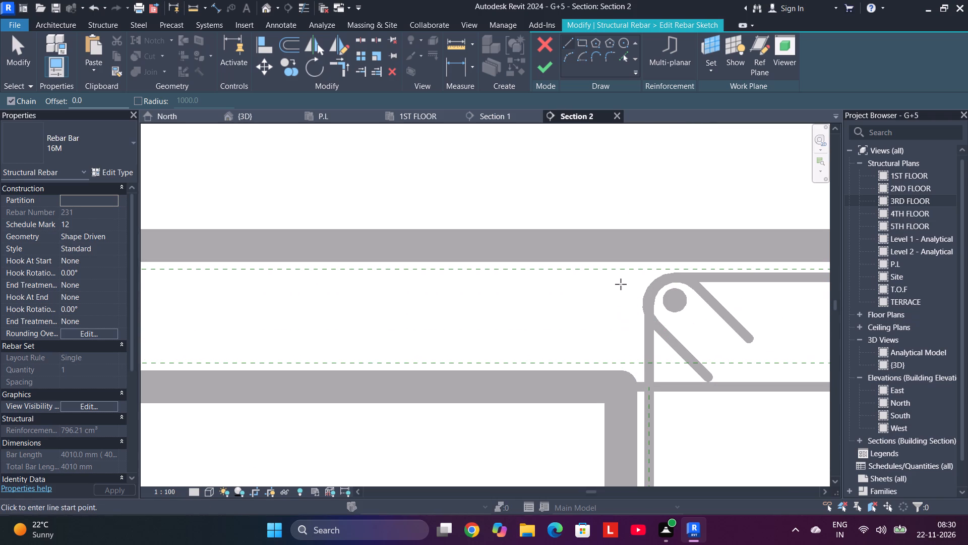
click(623, 268)
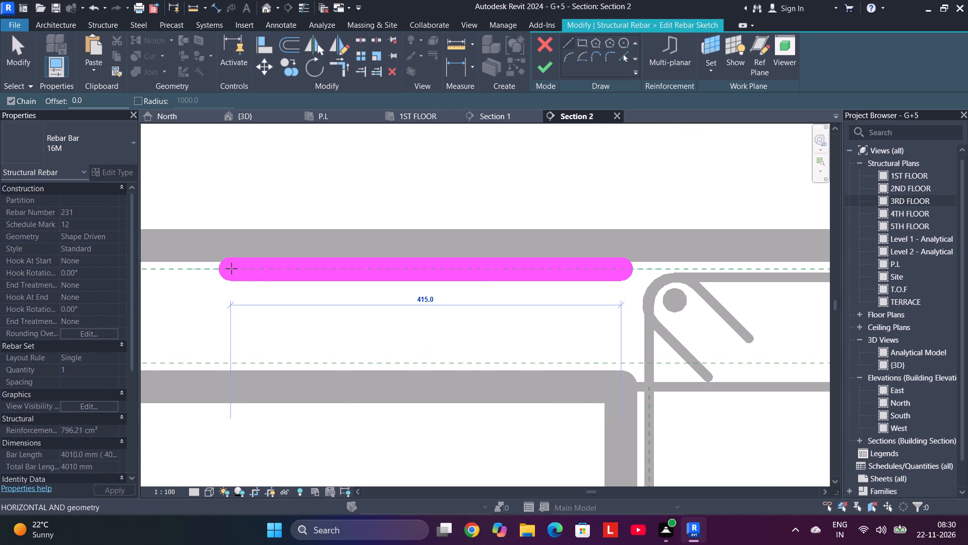
text(690.)
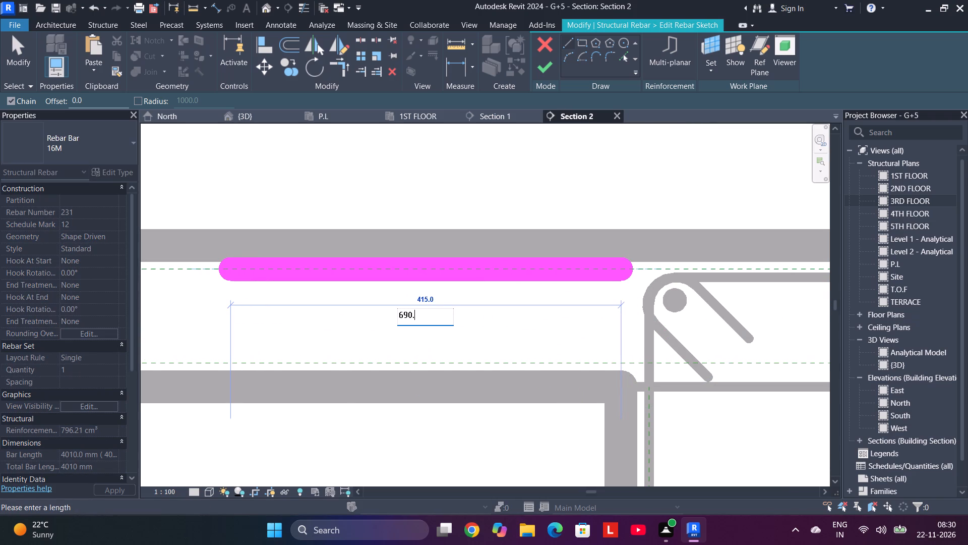
key(8)
key(Return)
scroll(227, 308, down, 5)
middle_drag(228, 310, 602, 318)
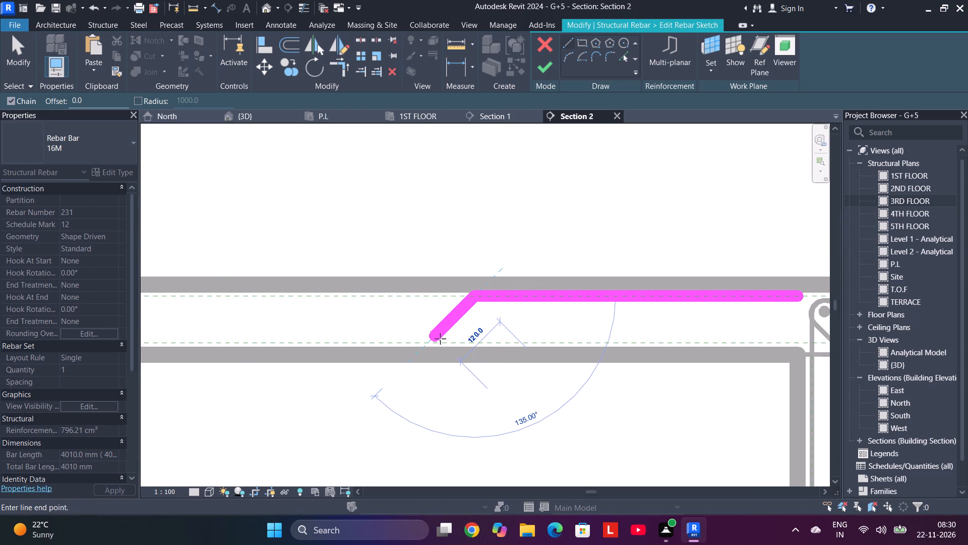
click(434, 343)
Draw the bottom leg along the bottom cover, trim it to meet the outer-beam crank, and finish the rebar sketch.
middle_drag(289, 344, 910, 350)
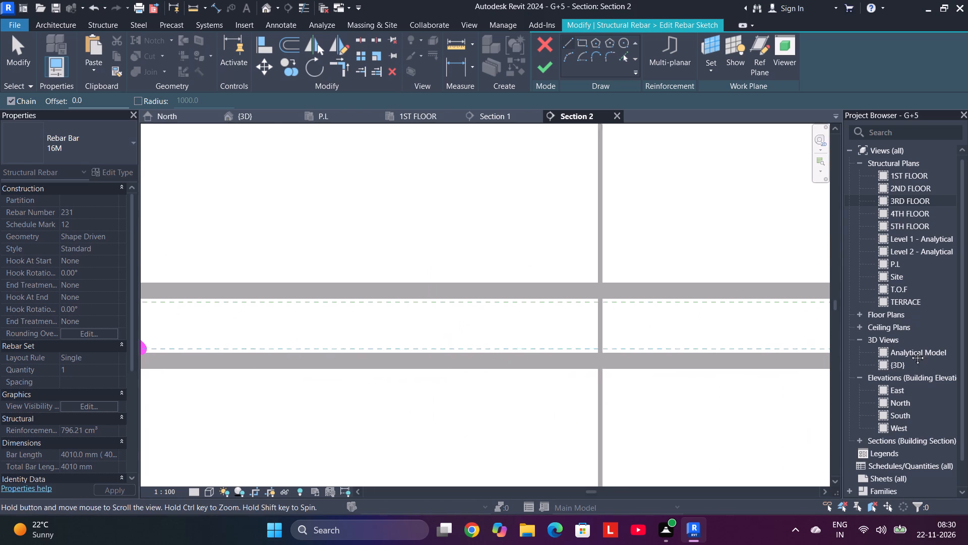
middle_drag(910, 350, 913, 350)
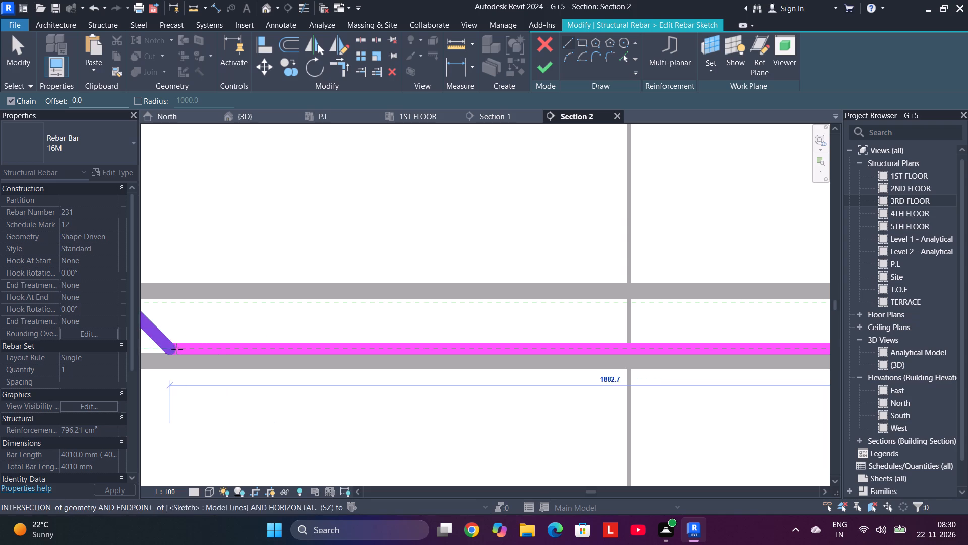
click(222, 354)
key(Escape)
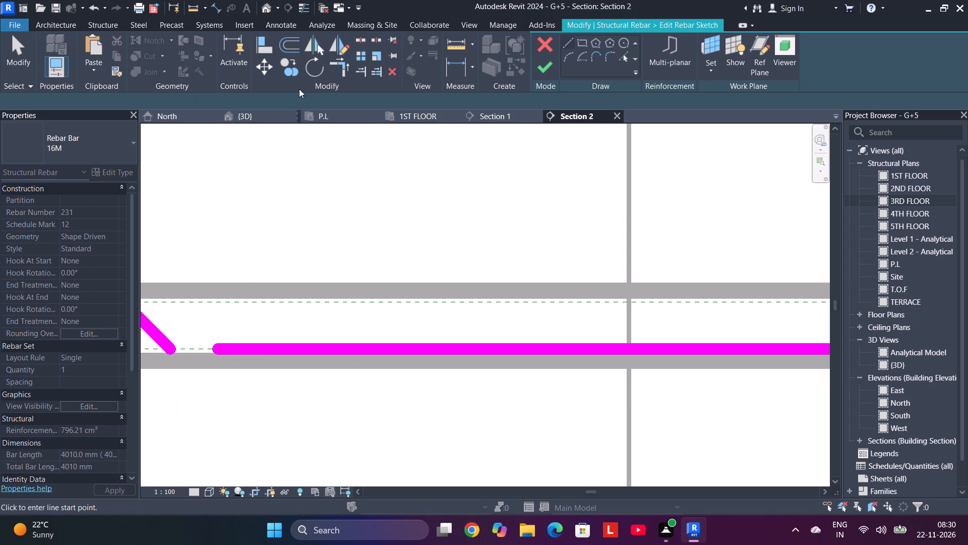
click(338, 73)
click(236, 350)
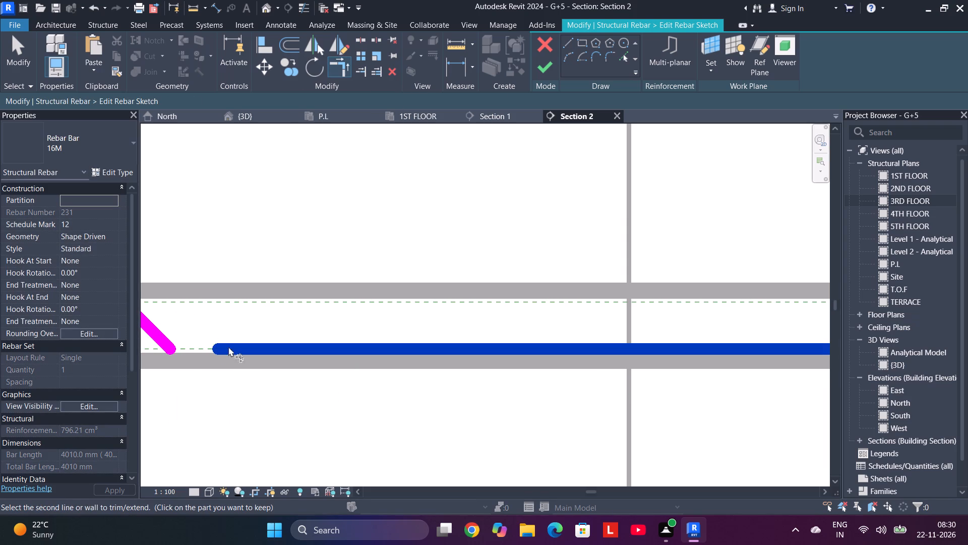
click(163, 334)
click(165, 339)
click(229, 345)
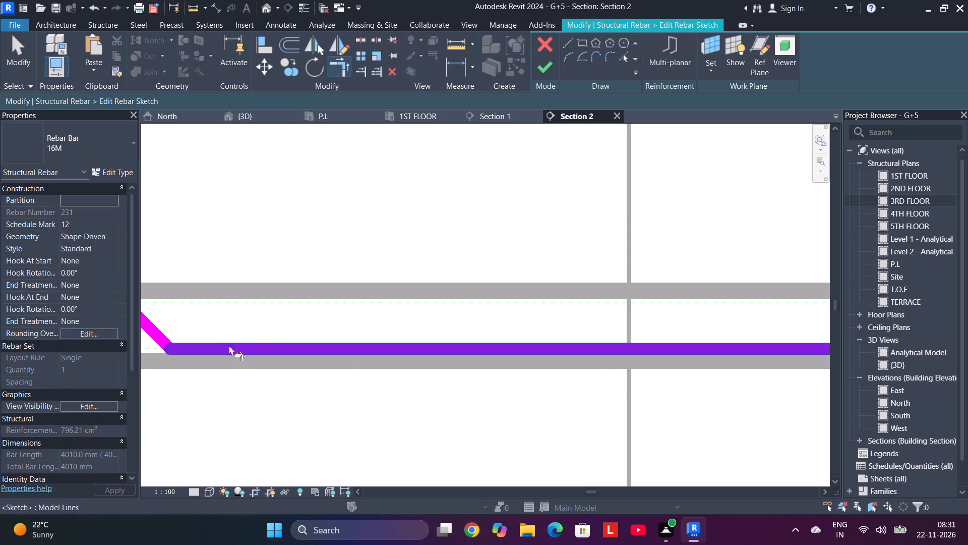
click(544, 69)
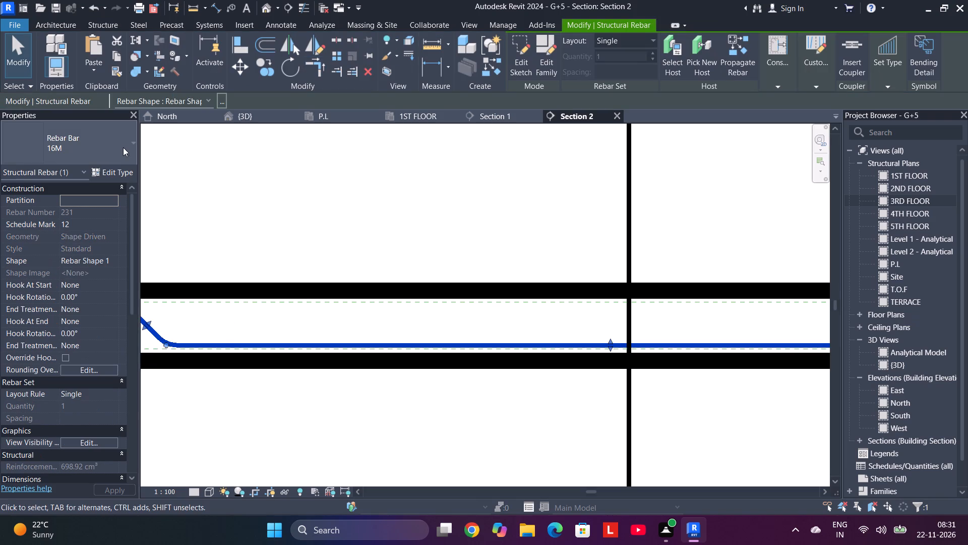
Change the cranked bar in the 3454 bay to the 8MM rebar type.
click(122, 146)
click(79, 215)
click(87, 143)
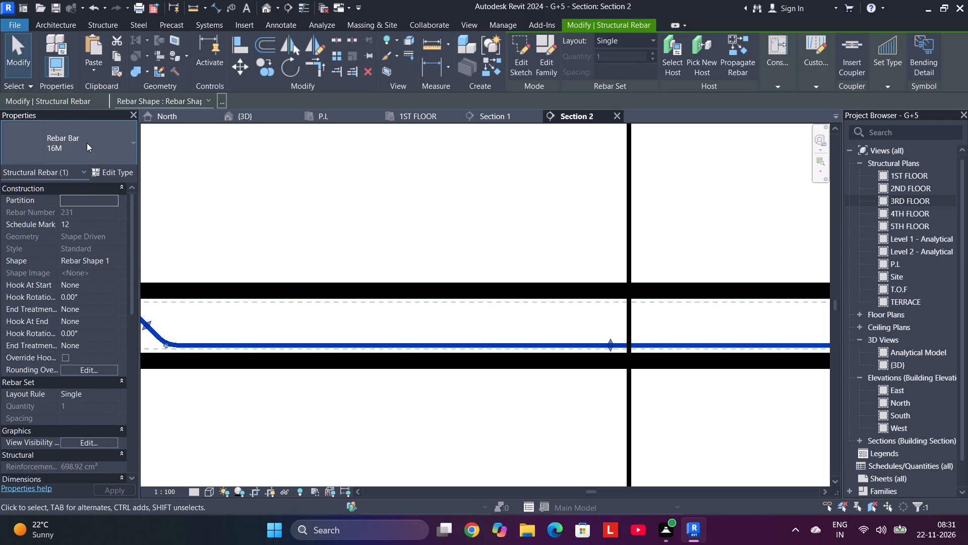
click(58, 206)
scroll(279, 221, down, 4)
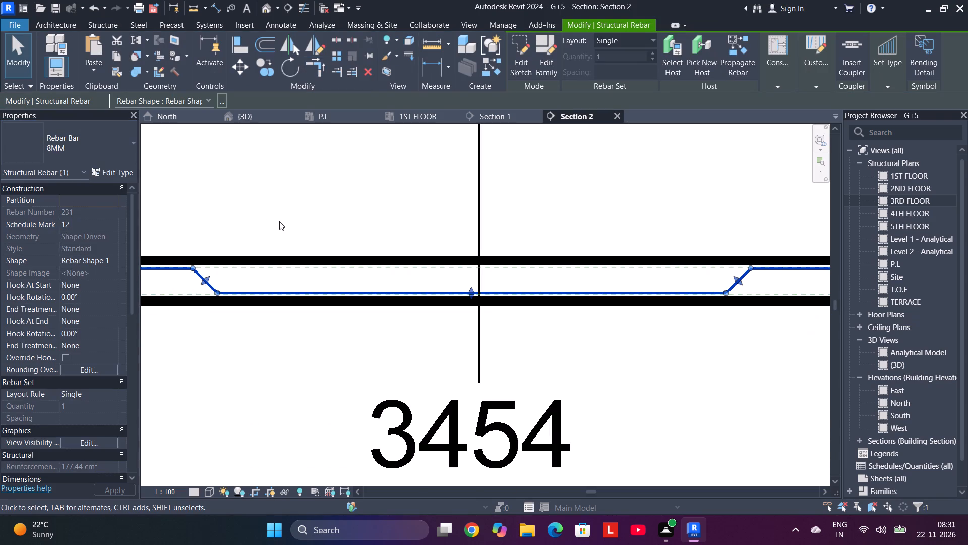
middle_drag(294, 220, 428, 230)
scroll(432, 230, down, 4)
click(356, 210)
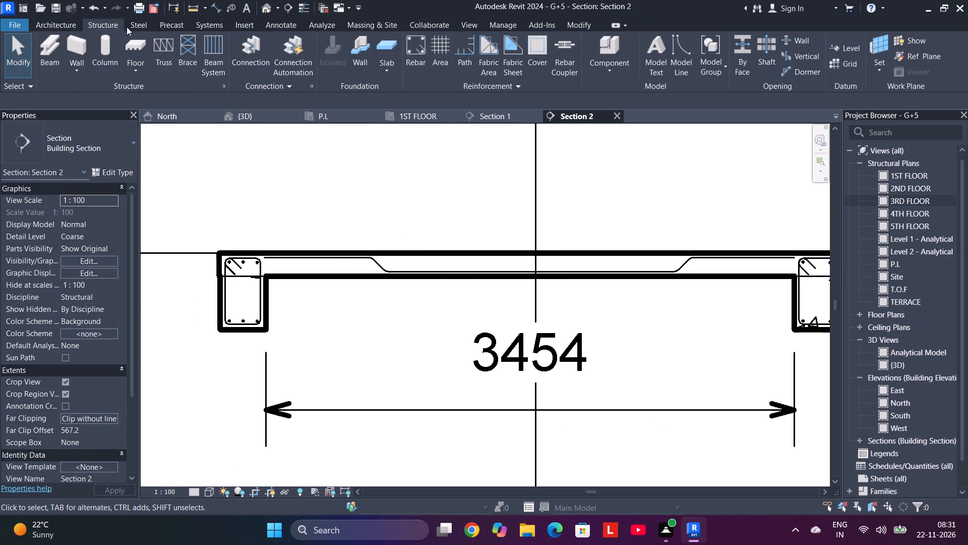
Place straight M_00 10M rebar perpendicular to cover in the 3454 bay slab, using a Maximum Spacing layout of 150 mm.
scroll(502, 268, down, 1)
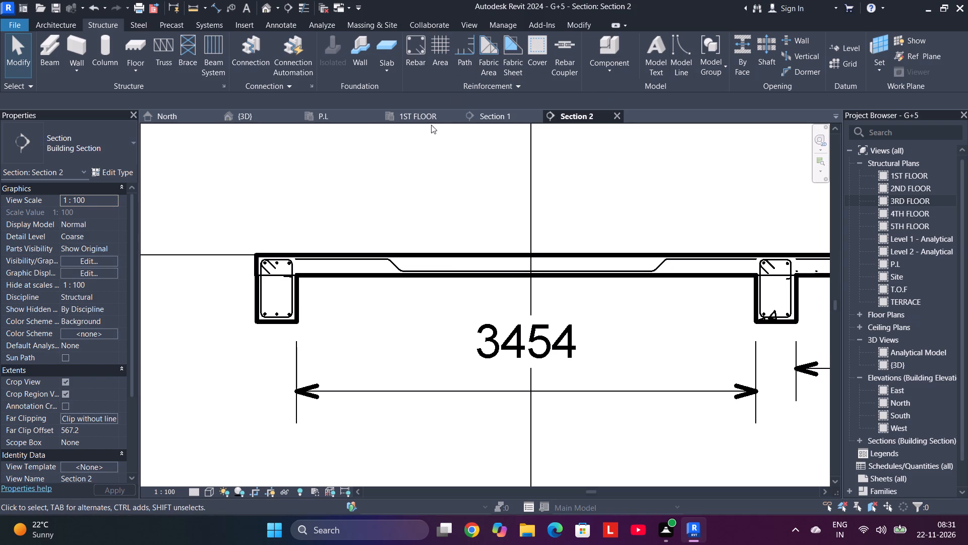
click(419, 51)
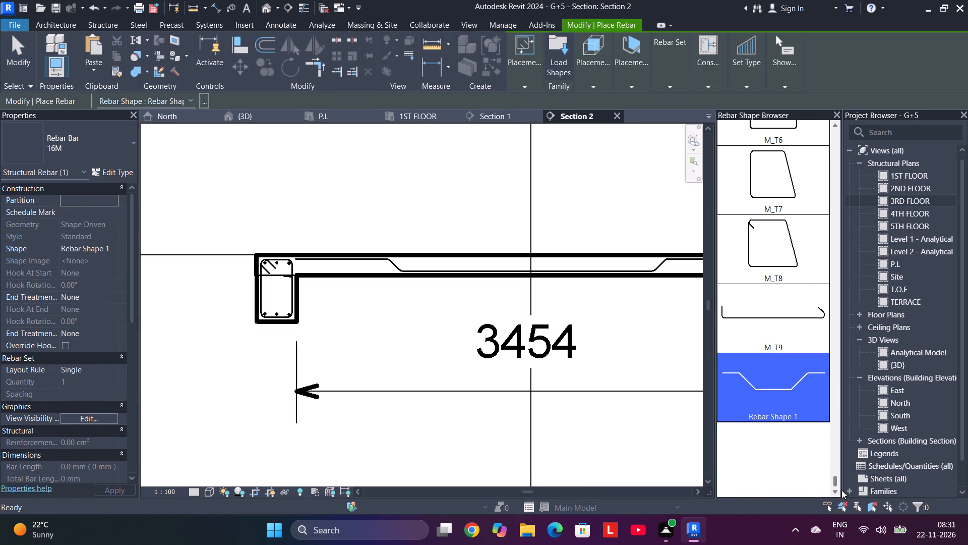
drag(840, 485, 858, 196)
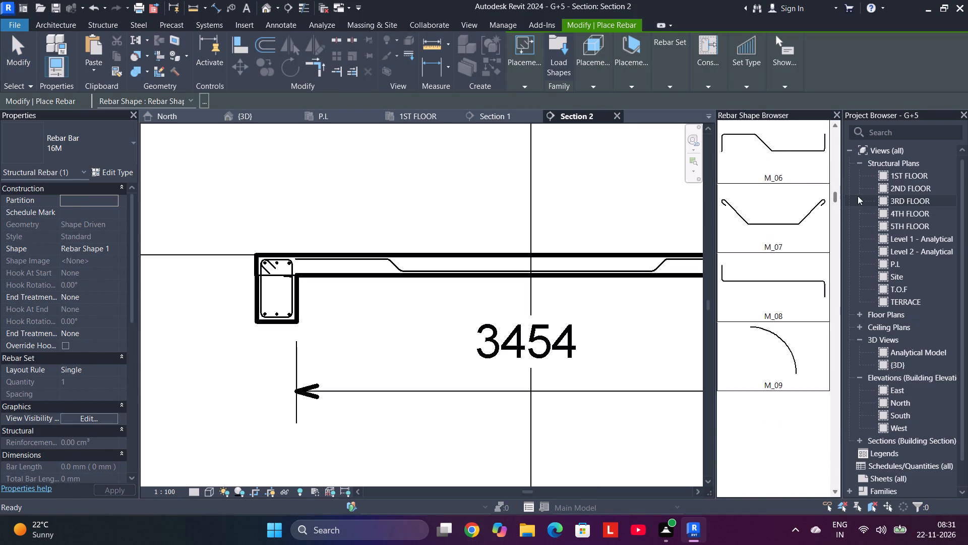
drag(858, 196, 847, 131)
click(793, 163)
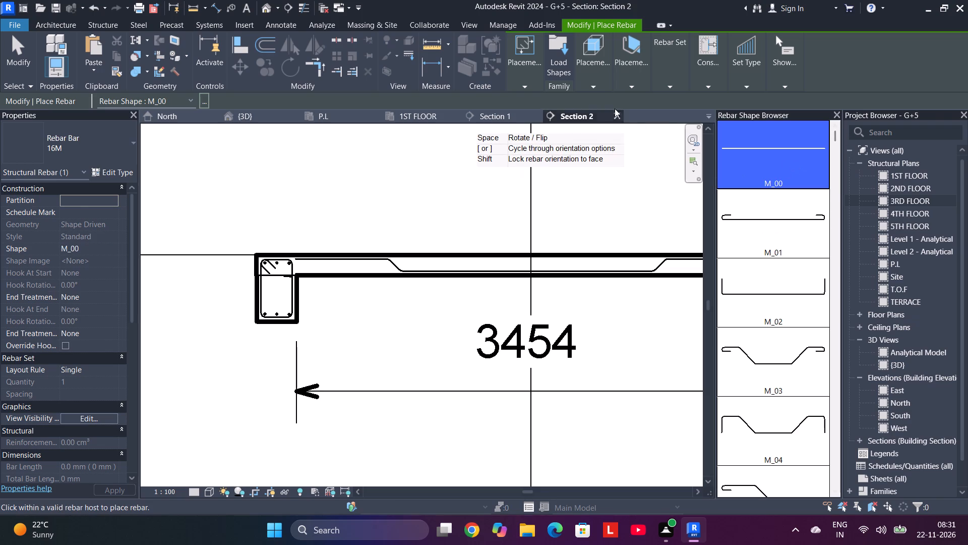
click(625, 62)
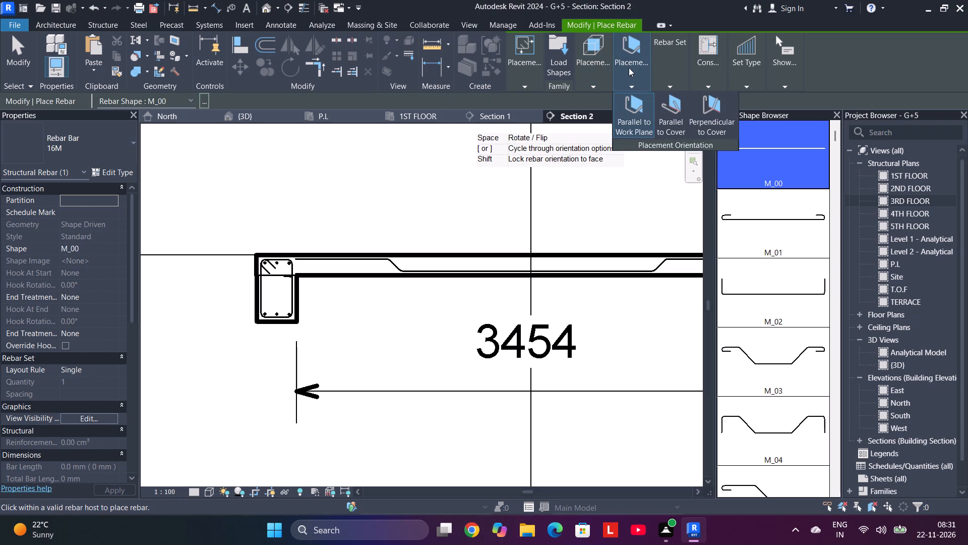
click(721, 119)
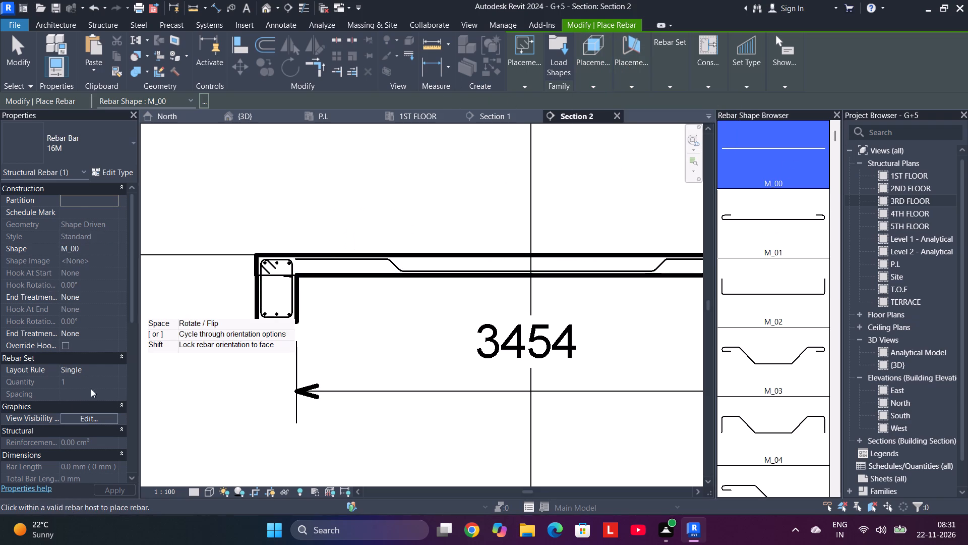
click(109, 368)
click(108, 401)
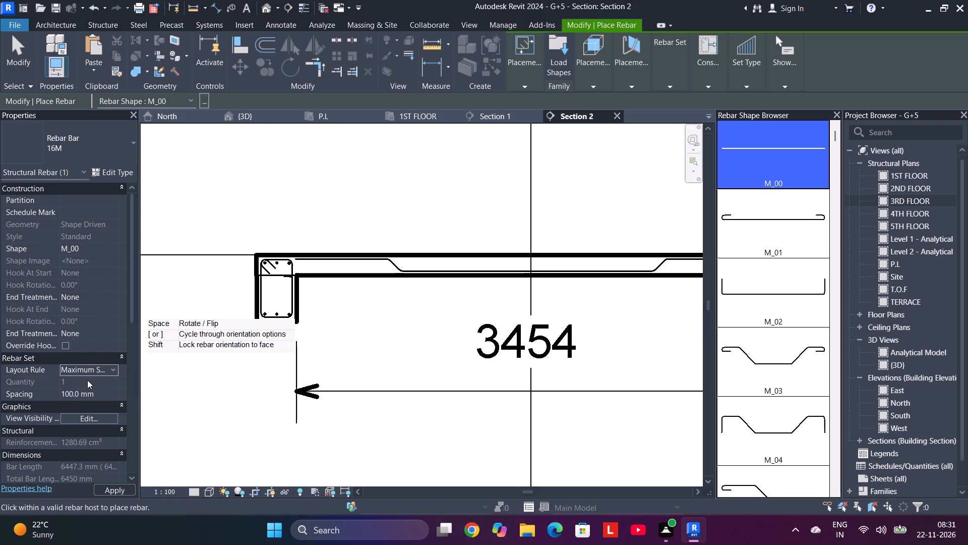
click(96, 394)
drag(96, 394, 49, 396)
text(15)
key(0)
click(65, 147)
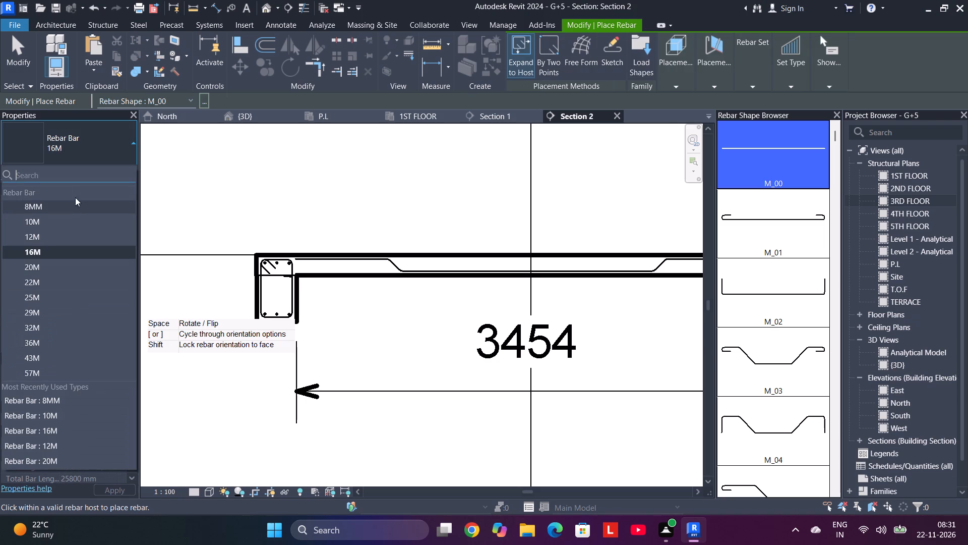
click(68, 215)
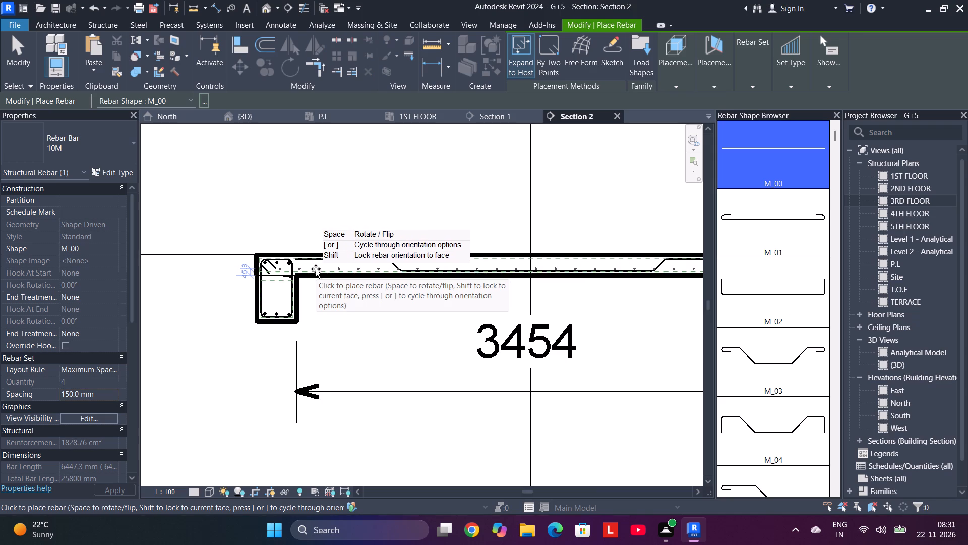
click(316, 269)
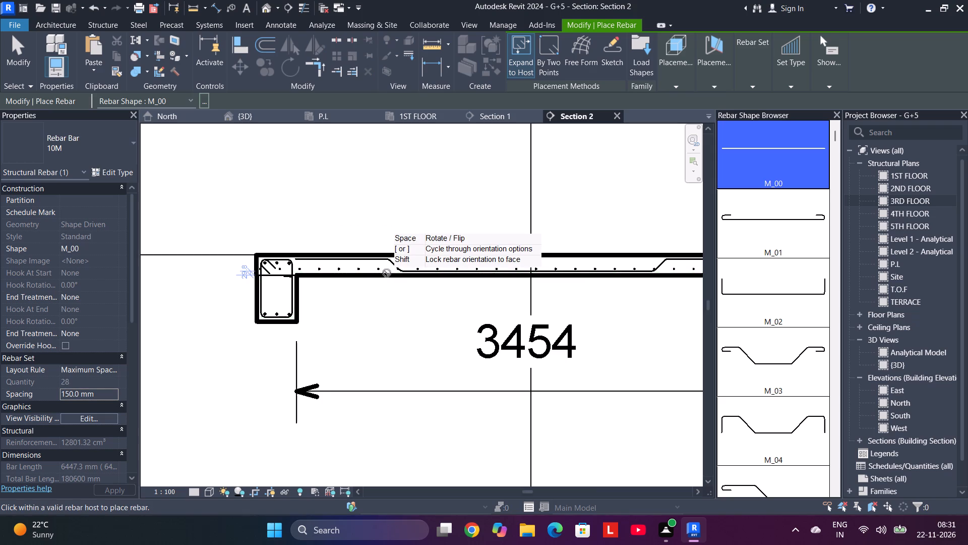
key(Escape)
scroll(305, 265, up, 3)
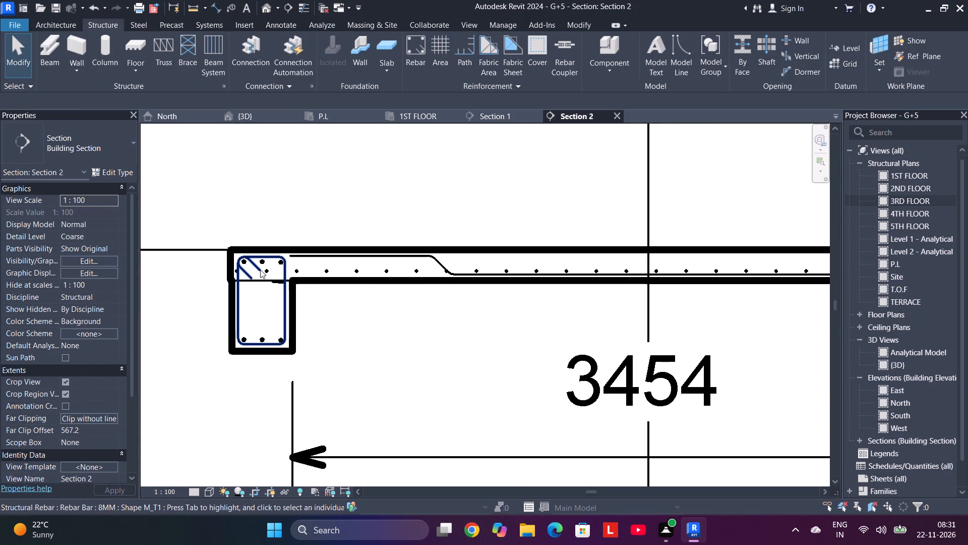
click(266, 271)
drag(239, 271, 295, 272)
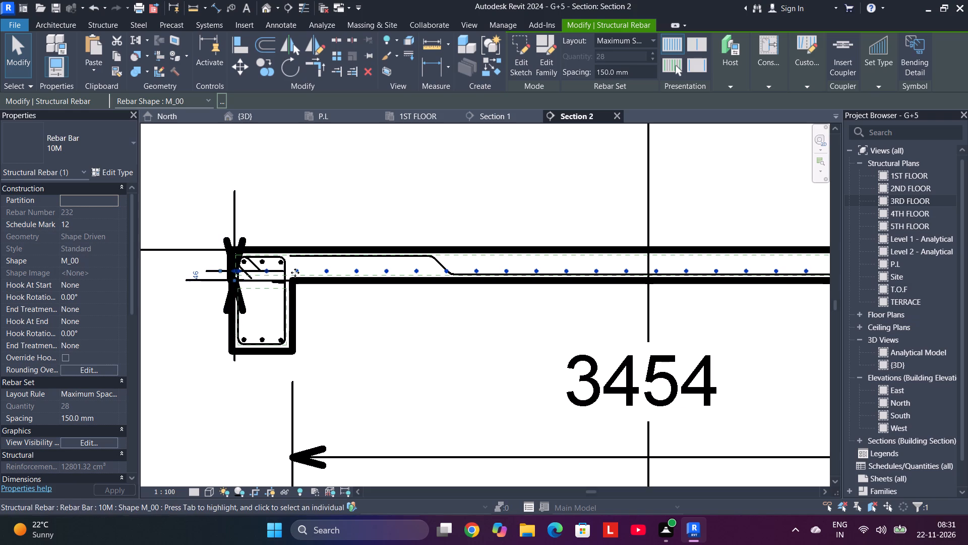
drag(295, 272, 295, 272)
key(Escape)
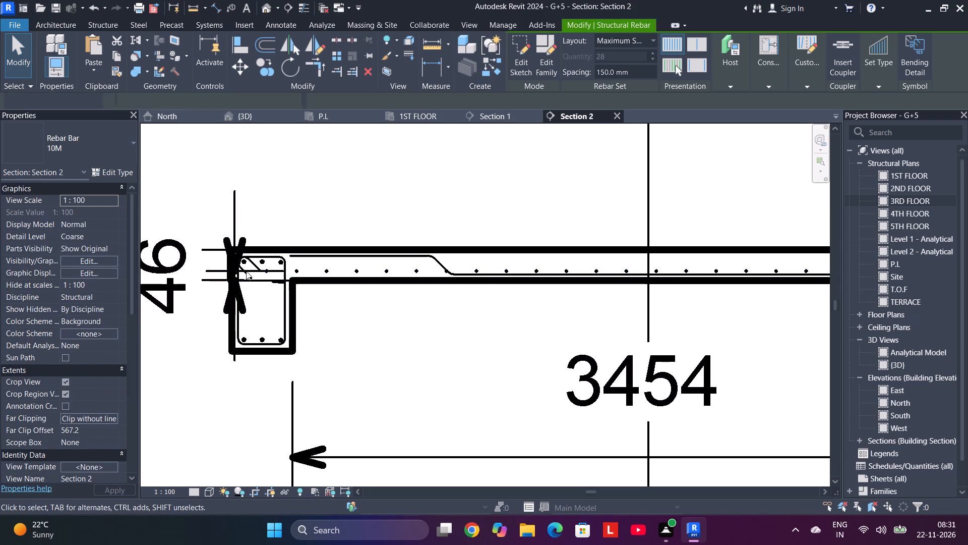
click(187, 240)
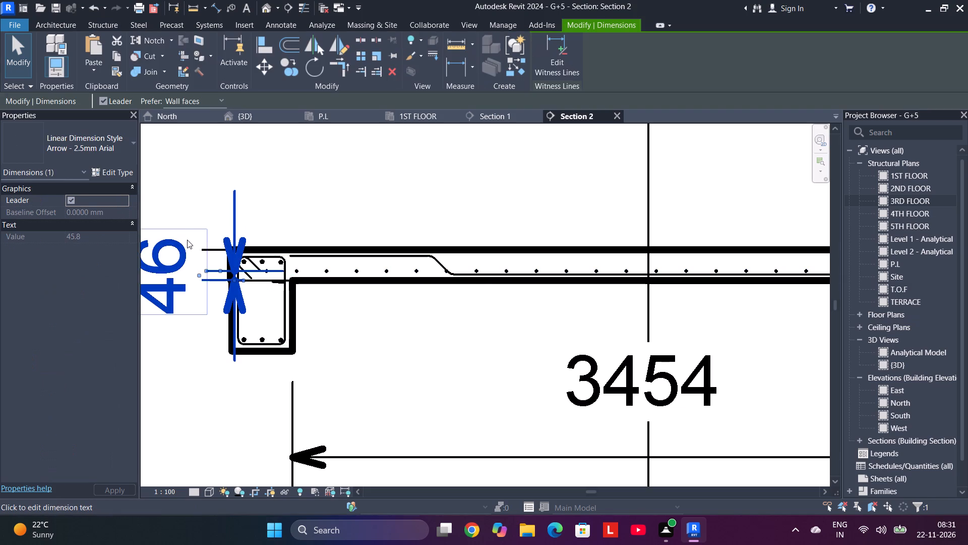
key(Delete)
Pull the outer end of the 10M bar set in to the inner face of the outer beam.
scroll(235, 270, up, 3)
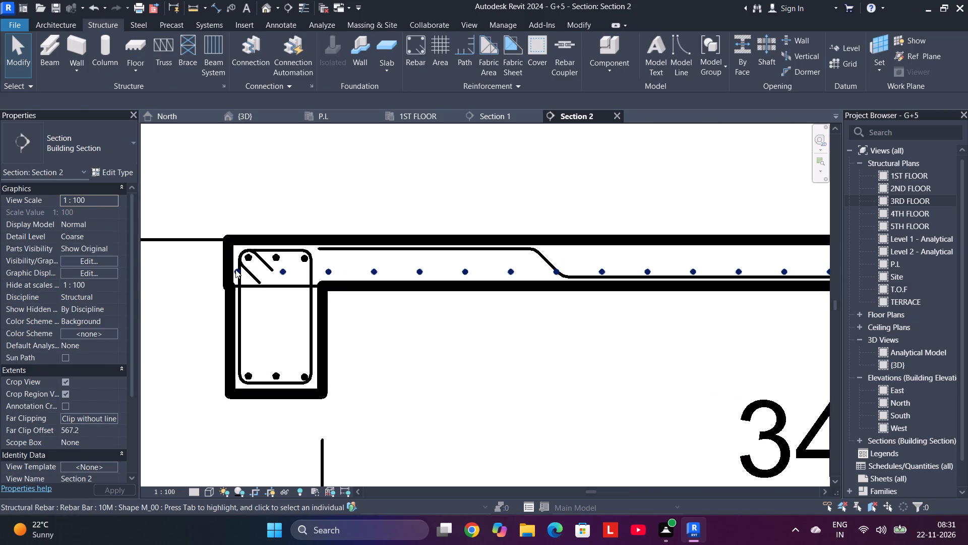
click(235, 269)
drag(237, 269, 302, 274)
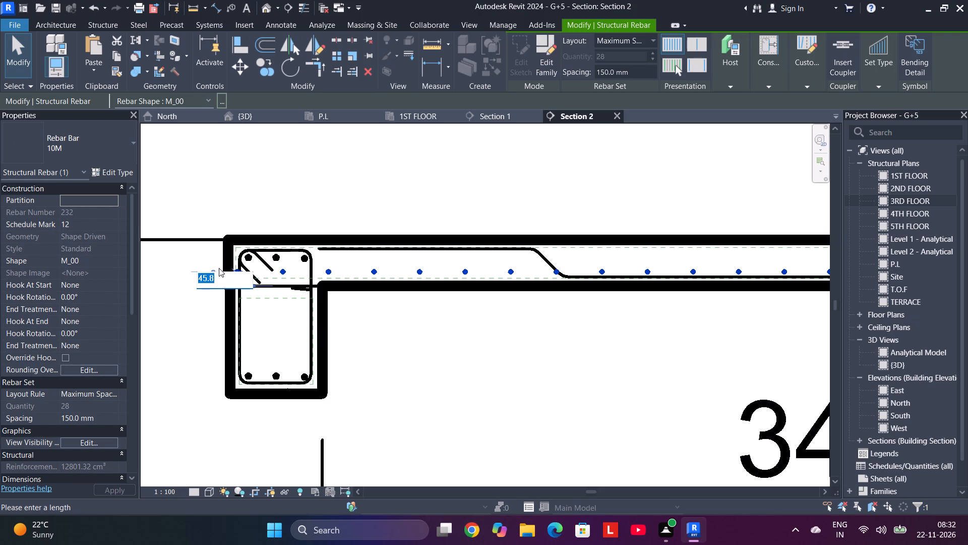
scroll(219, 267, up, 8)
key(Escape)
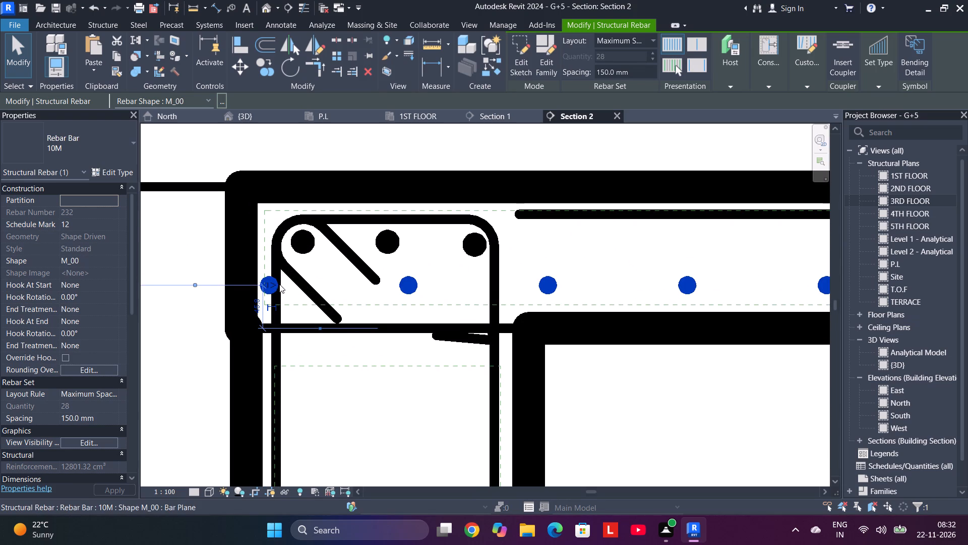
drag(273, 284, 543, 296)
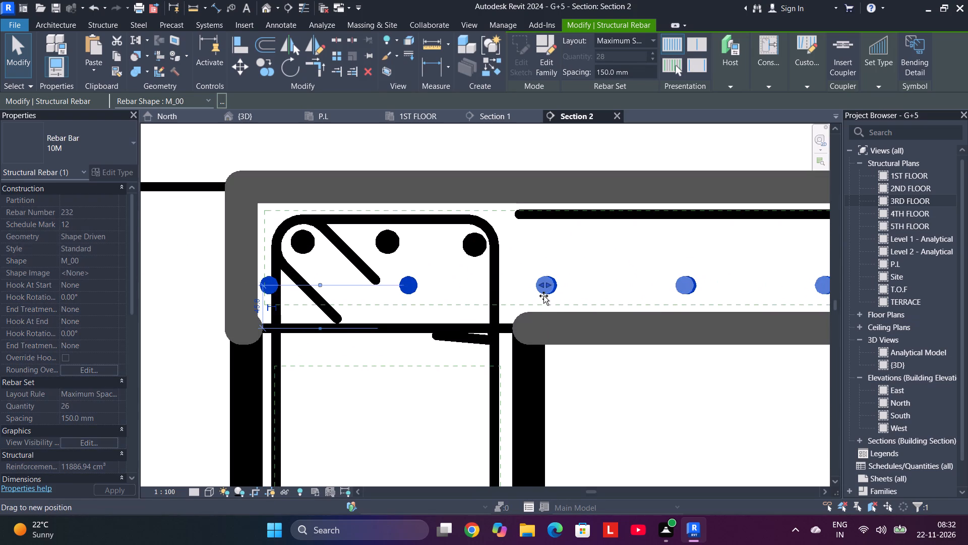
drag(543, 296, 538, 297)
Pull the other end of the 10M bar set back to the near face of the beam shared with the 3700 bay.
scroll(538, 297, down, 10)
middle_drag(649, 339, 646, 341)
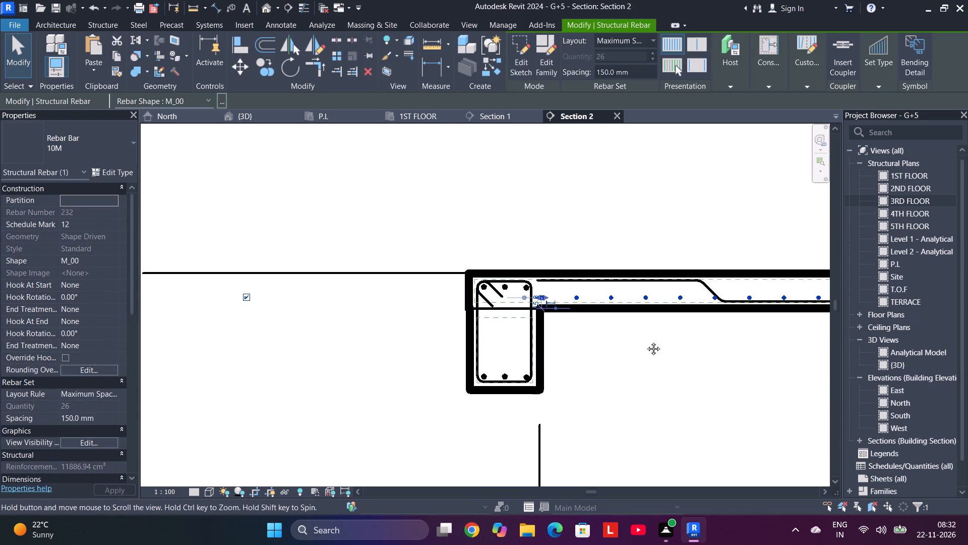
middle_drag(646, 341, 224, 341)
scroll(576, 329, down, 3)
middle_drag(660, 333, 363, 392)
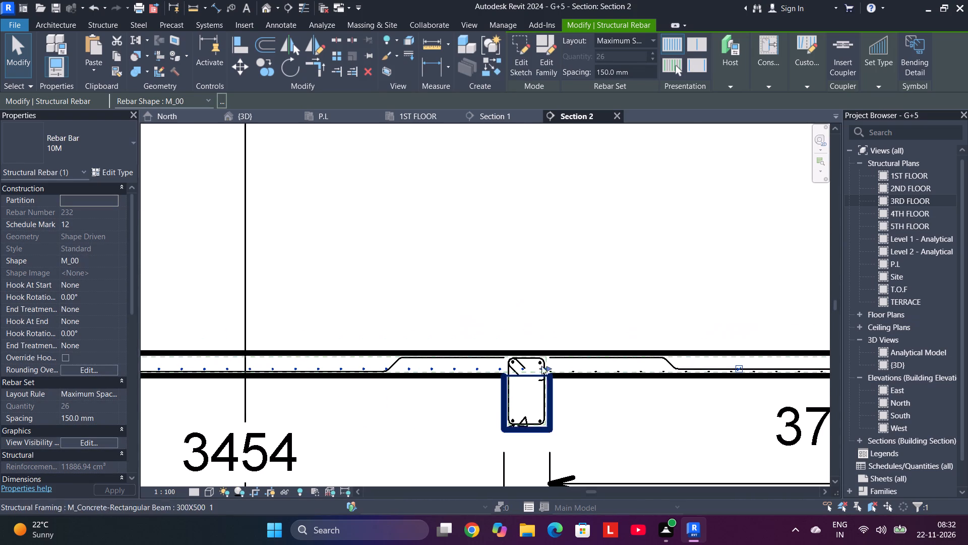
scroll(541, 366, up, 7)
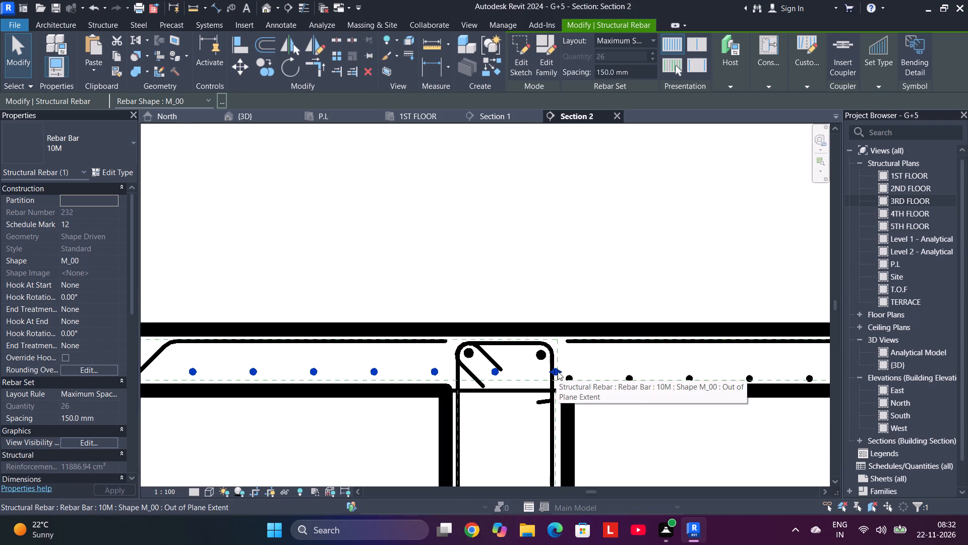
drag(558, 371, 443, 376)
scroll(443, 376, down, 4)
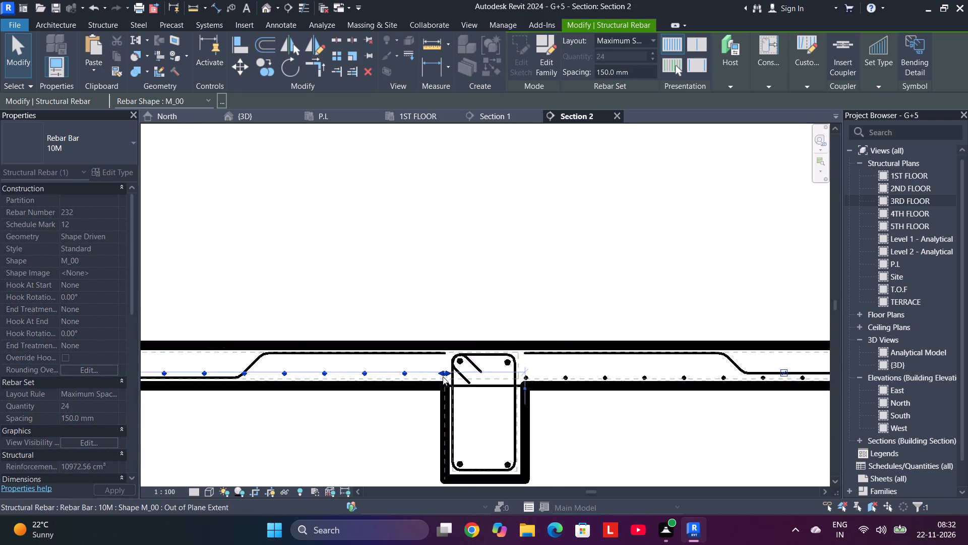
scroll(443, 376, down, 5)
middle_drag(341, 396, 498, 393)
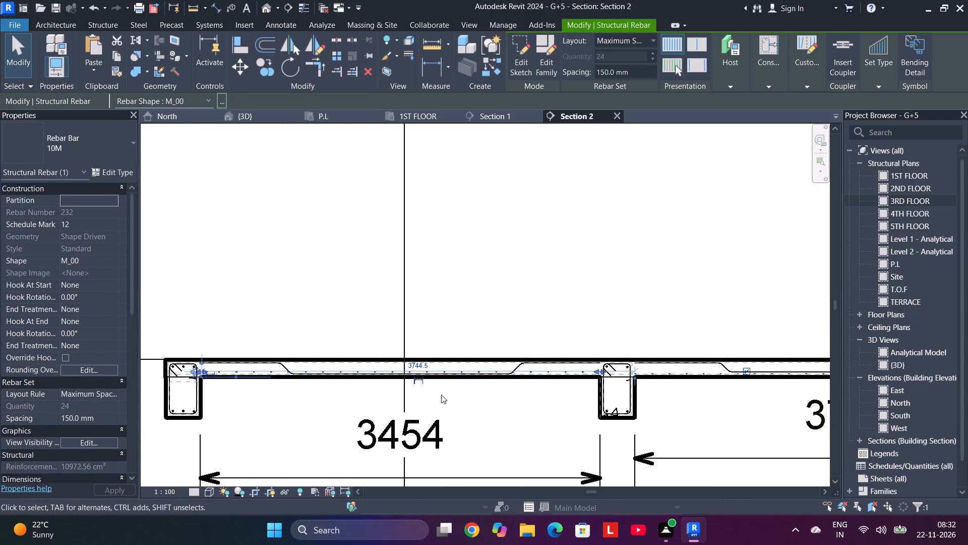
click(453, 304)
Nudge the straight 10M bar set four increments toward the outer beam, clear of the cranked bar's bend.
scroll(316, 376, up, 6)
scroll(270, 370, up, 1)
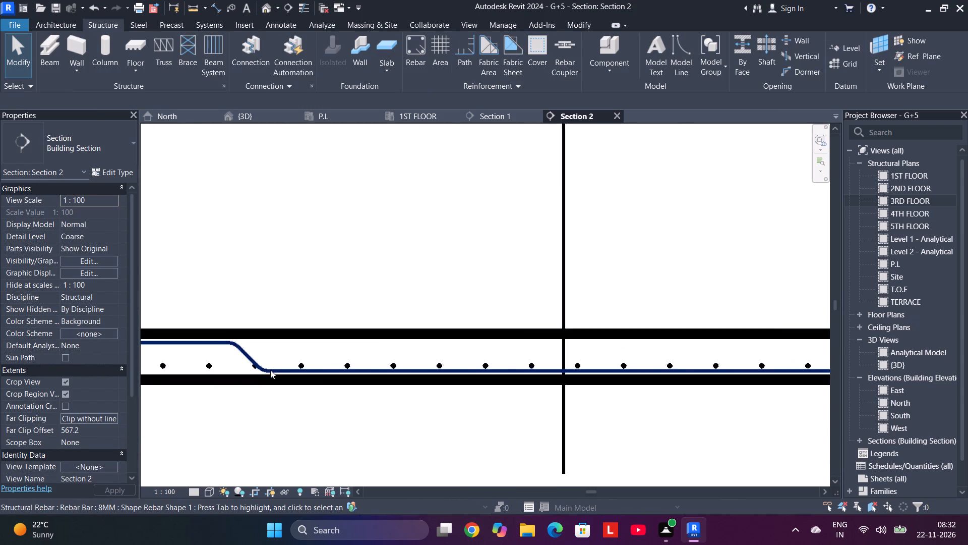
scroll(270, 370, up, 2)
click(265, 368)
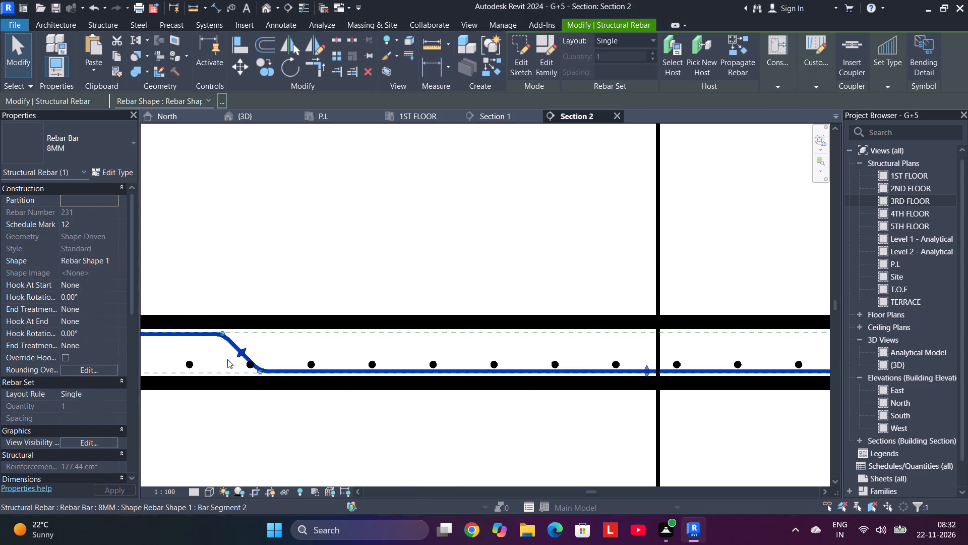
click(193, 364)
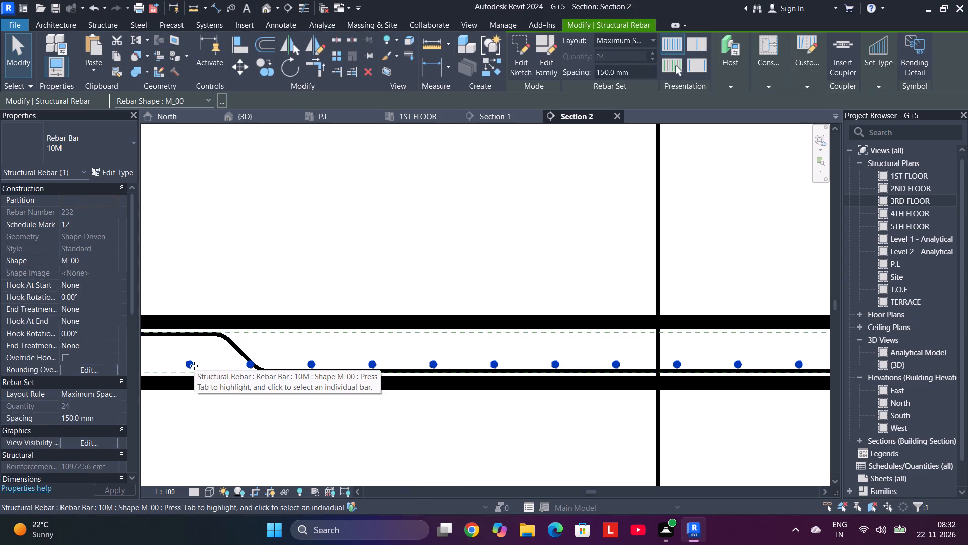
key(Left)
key(Left)
key(Left)
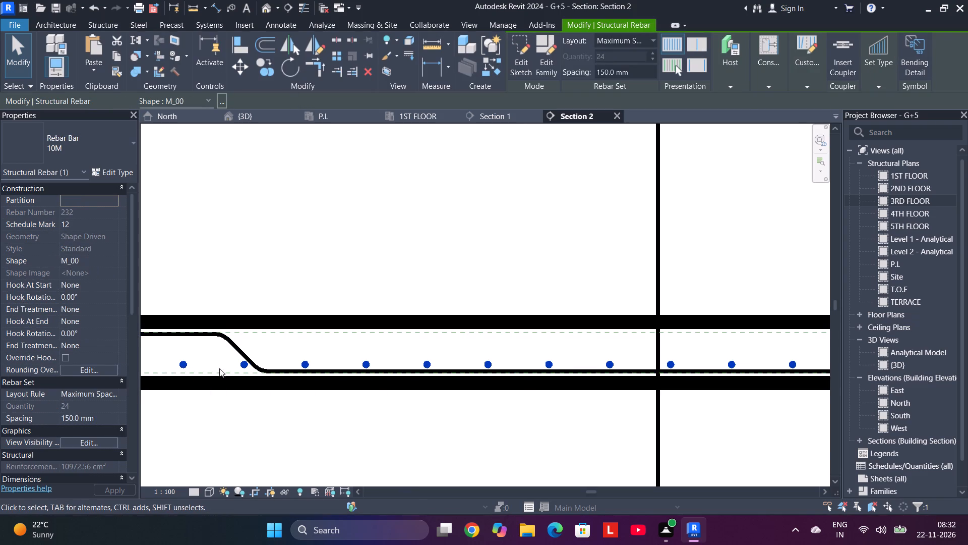
scroll(224, 369, down, 5)
key(Left)
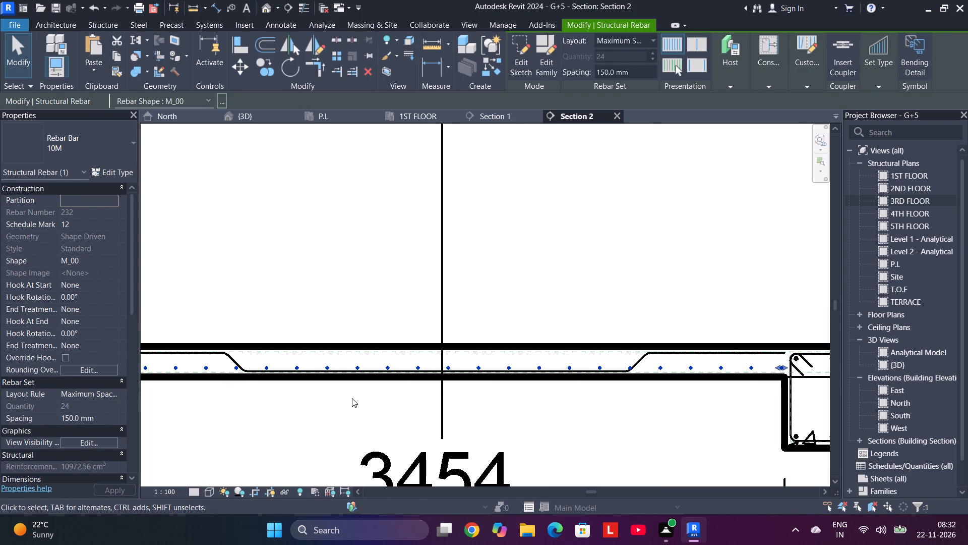
Extend the 10M bar set's end to the near face of the beam shared with the 3700 bay.
scroll(475, 420, down, 4)
middle_drag(575, 426, 398, 417)
scroll(437, 422, up, 1)
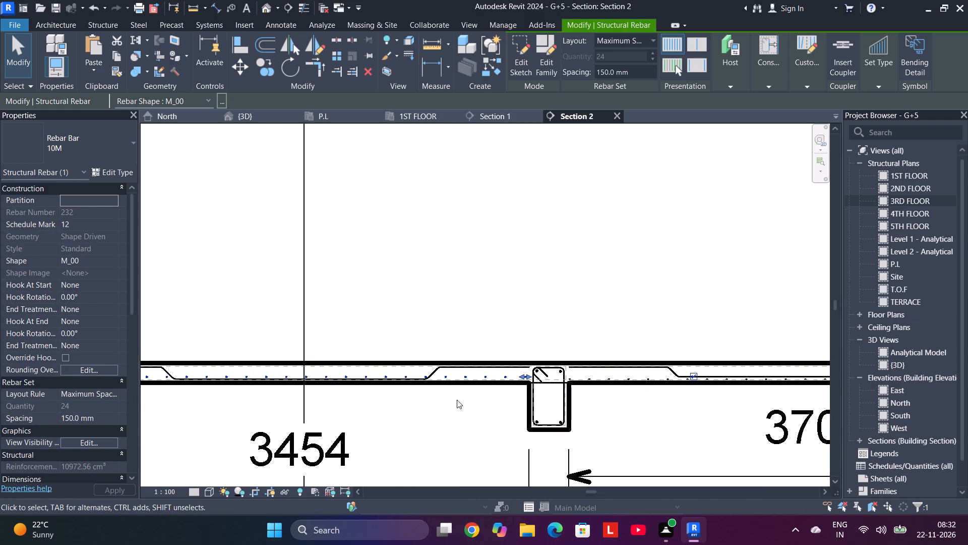
scroll(566, 369, up, 5)
drag(488, 384, 499, 386)
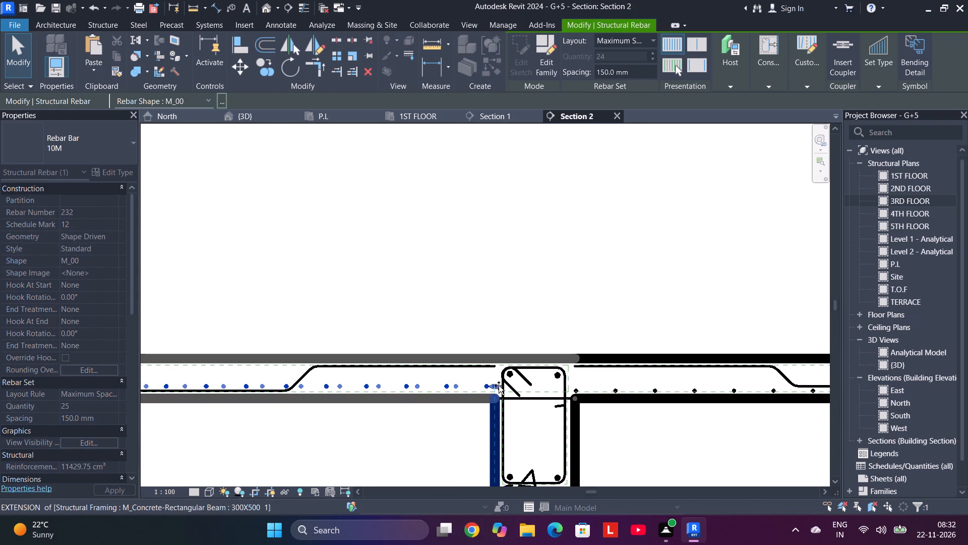
drag(499, 386, 505, 386)
scroll(453, 402, down, 4)
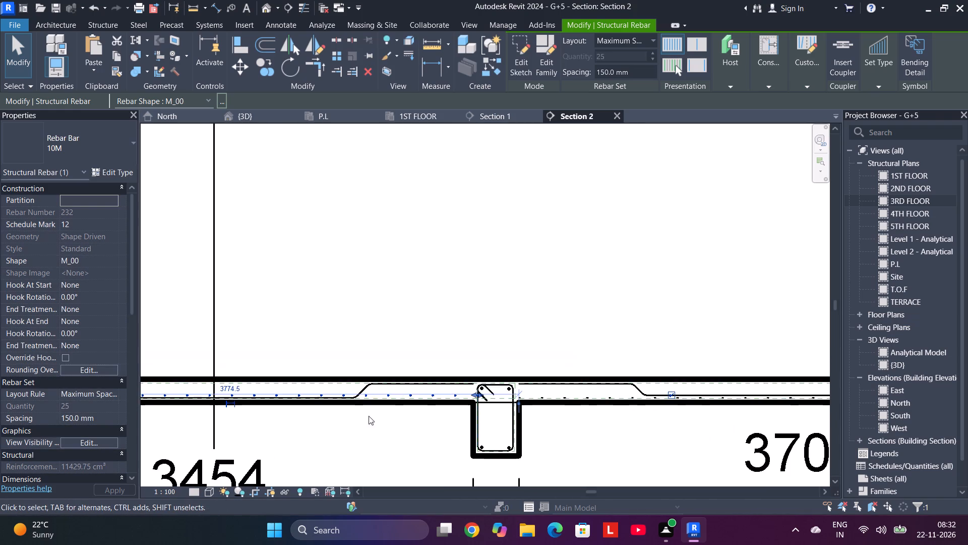
middle_drag(364, 416, 491, 399)
scroll(465, 410, down, 2)
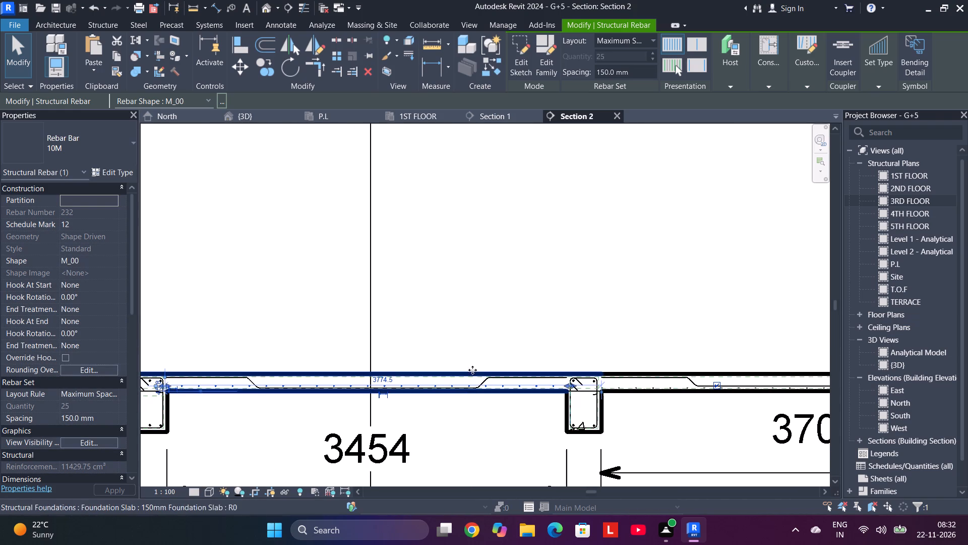
click(487, 325)
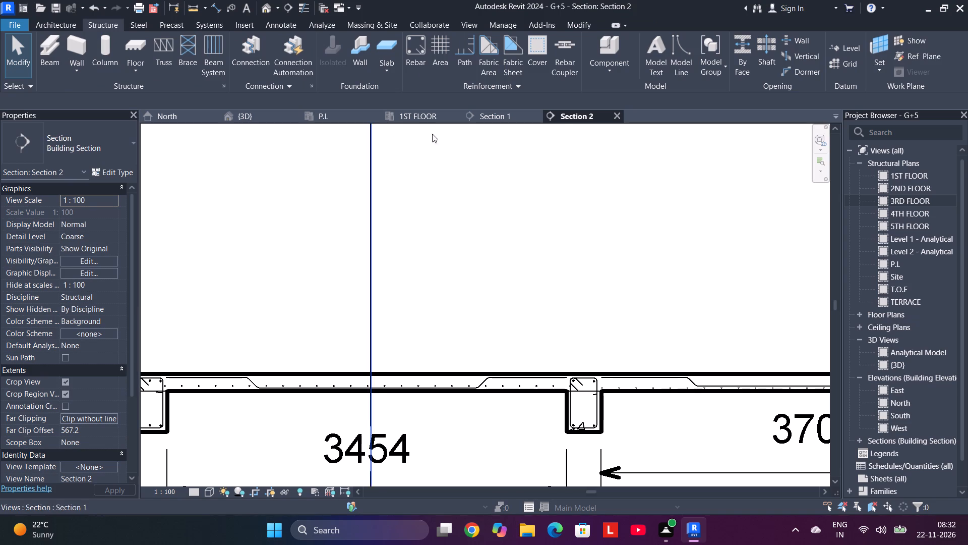
Examine the first-floor slab's end bay in Section 1 between the outer beam and the first interior beam.
click(496, 115)
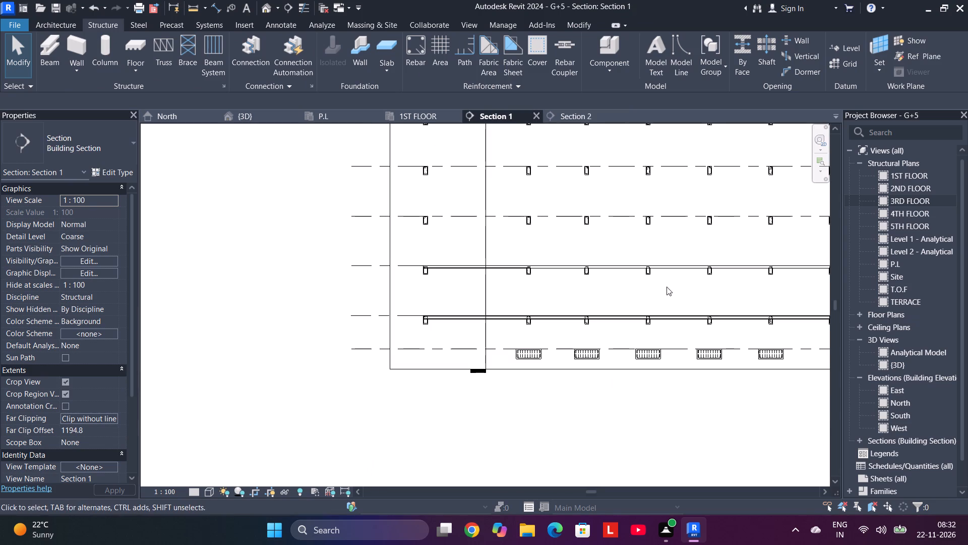
scroll(629, 304, up, 5)
scroll(404, 246, up, 5)
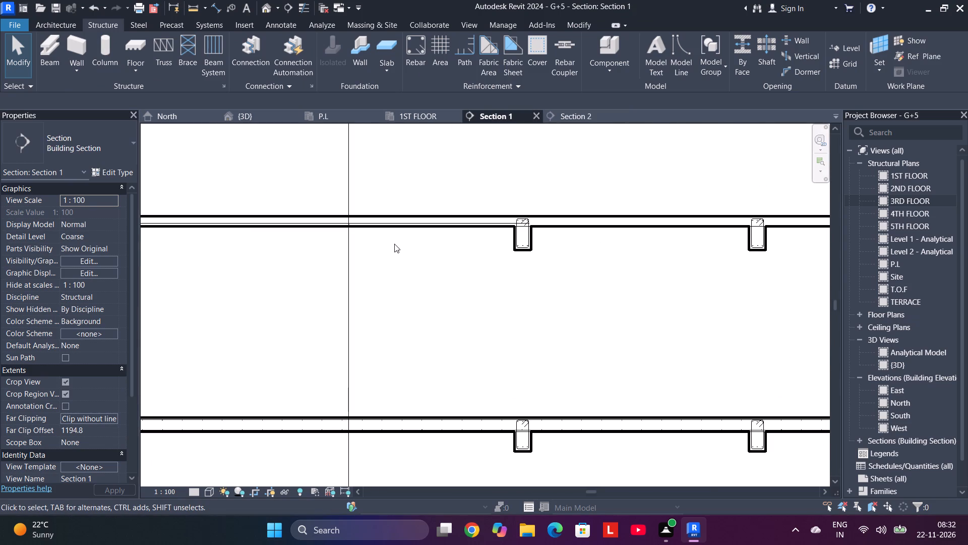
scroll(392, 241, up, 4)
scroll(418, 203, up, 3)
scroll(418, 203, down, 11)
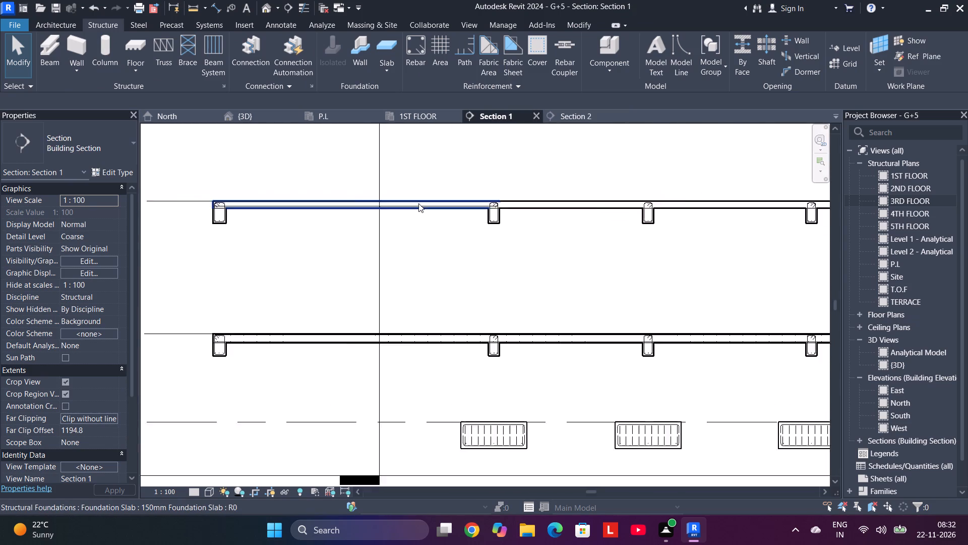
scroll(418, 203, down, 5)
middle_drag(446, 223, 453, 302)
scroll(385, 286, up, 5)
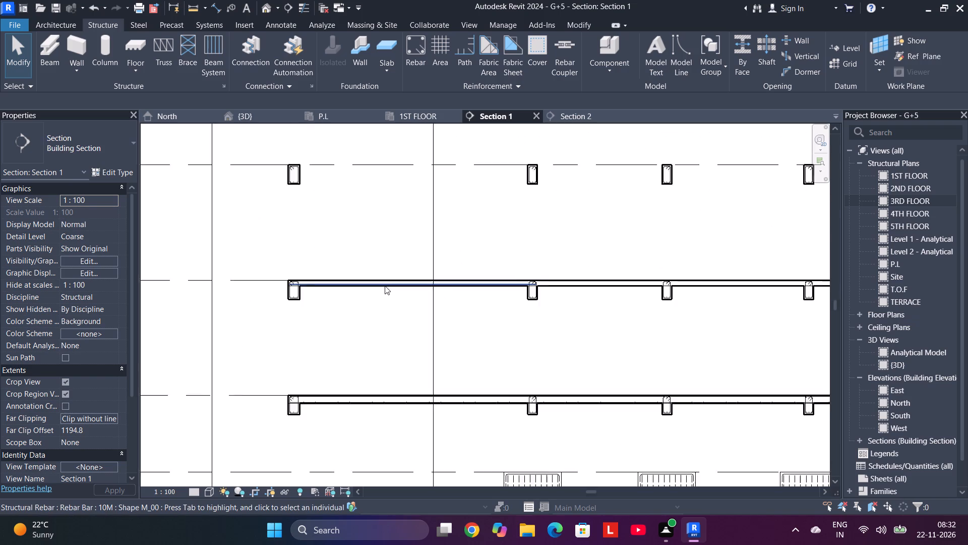
scroll(385, 286, up, 6)
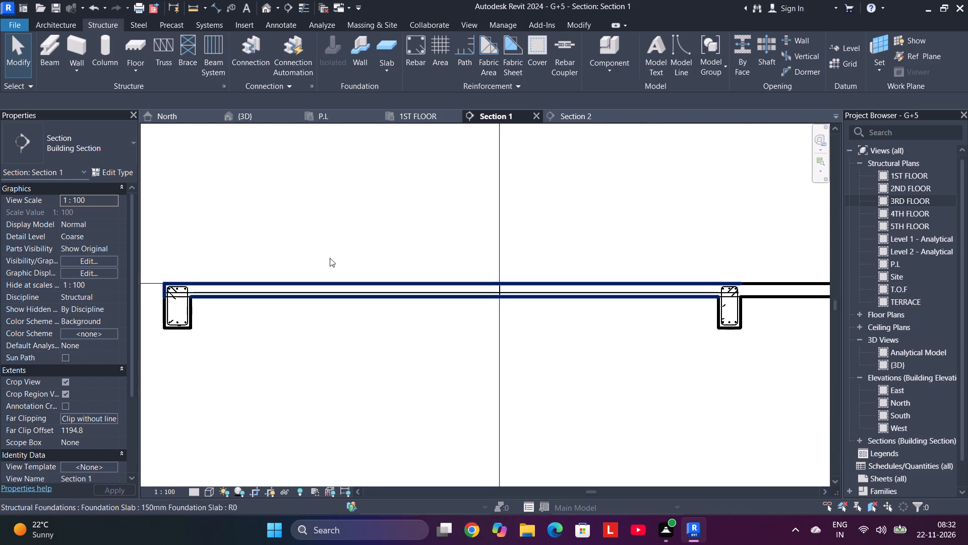
Set the cranked 8MM bar in Section 2's 3454 bay to a Maximum Spacing layout at 150 mm.
click(589, 116)
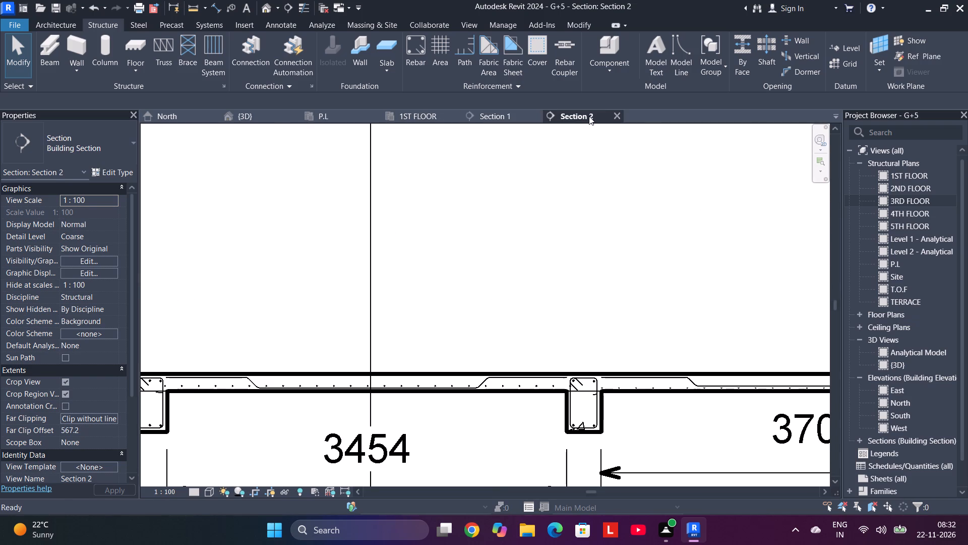
click(244, 377)
click(110, 394)
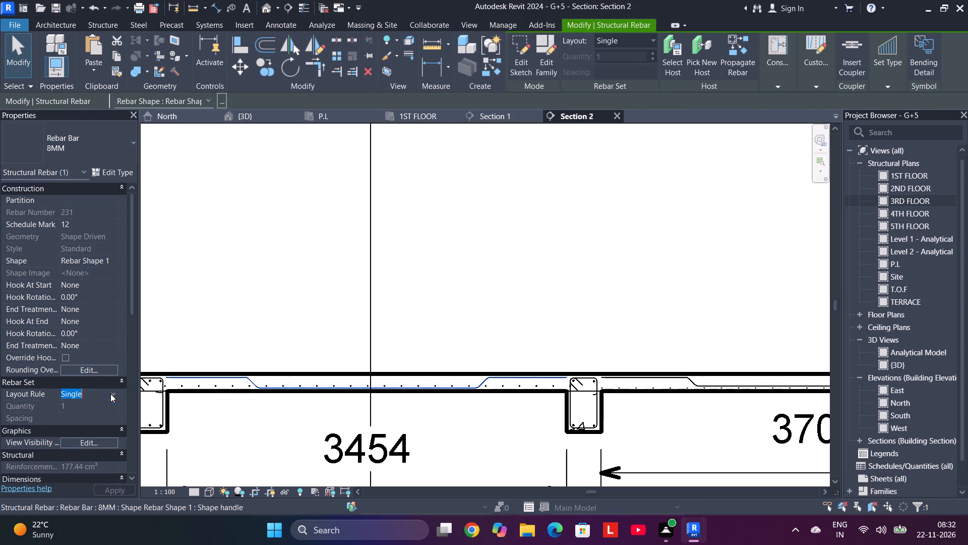
click(110, 427)
click(98, 415)
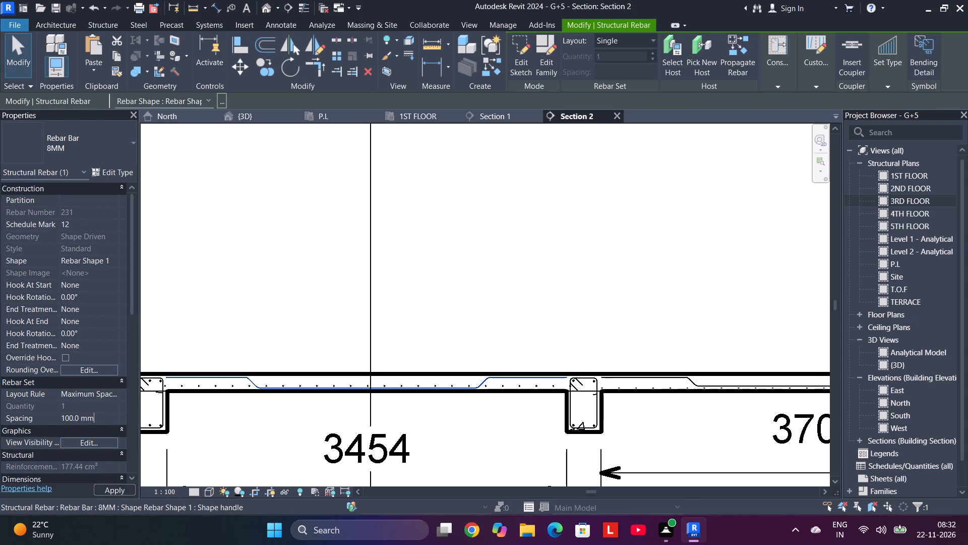
drag(101, 419, 37, 415)
text(150)
key(Return)
click(117, 487)
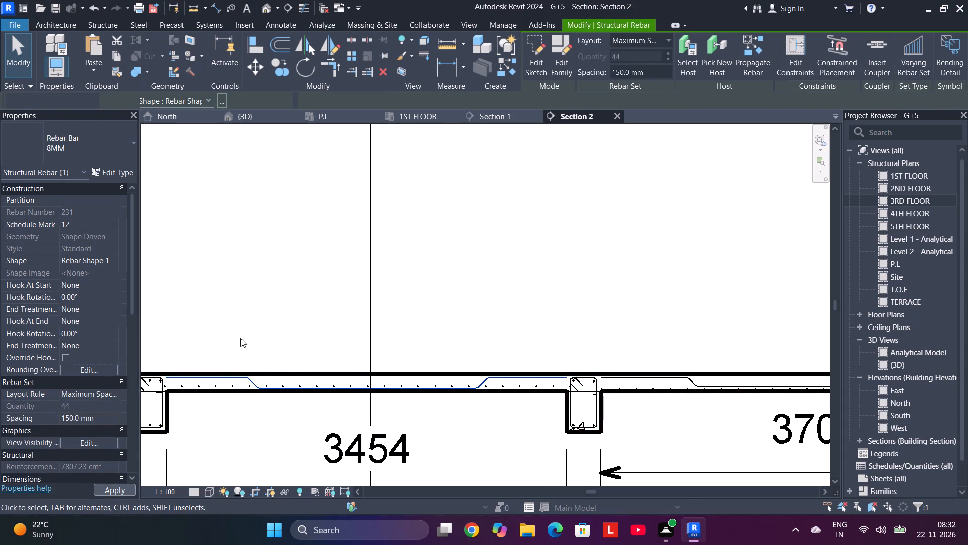
In Section 1, pull the outer end of the cranked 8MM bar set in to the inner face of the outer beam.
click(503, 111)
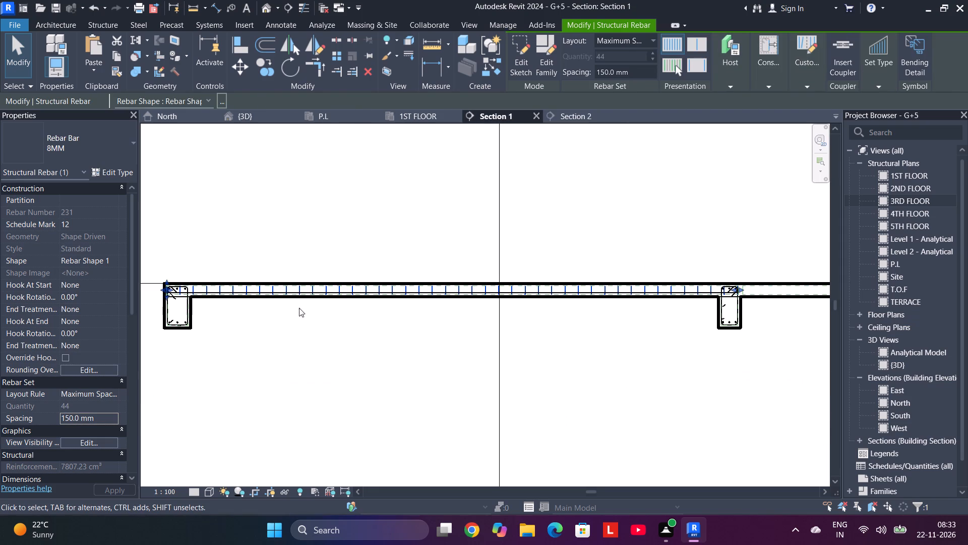
scroll(181, 291, up, 10)
scroll(264, 317, down, 5)
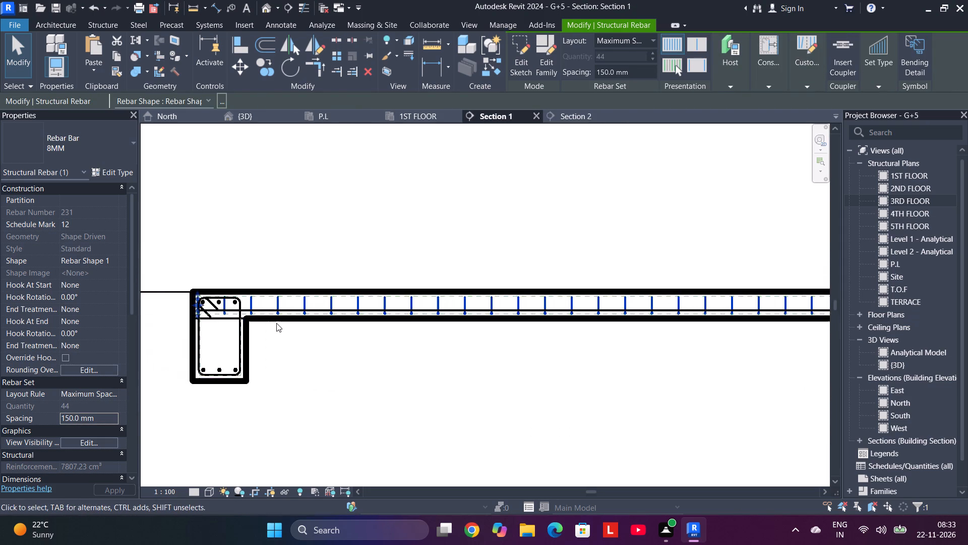
scroll(276, 323, up, 5)
middle_drag(364, 368, 575, 397)
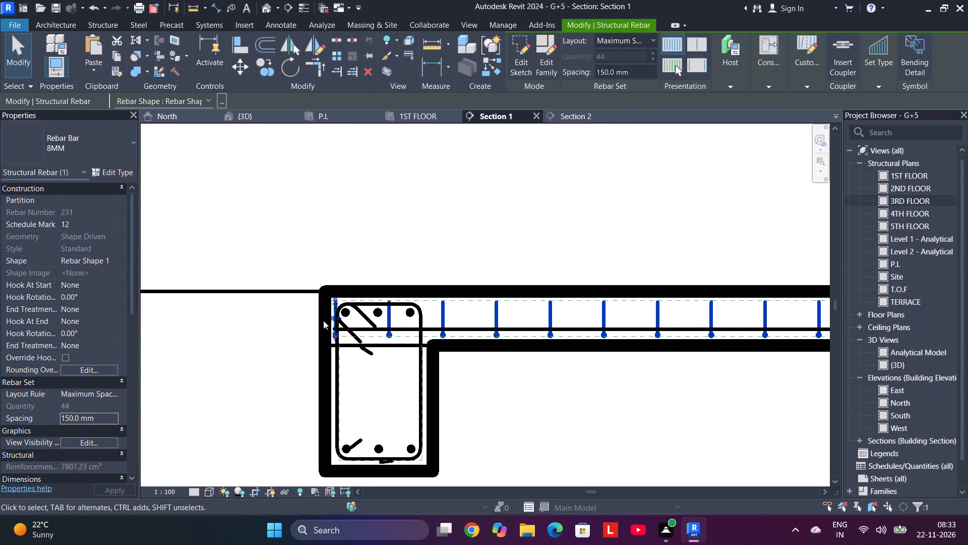
drag(337, 316, 429, 319)
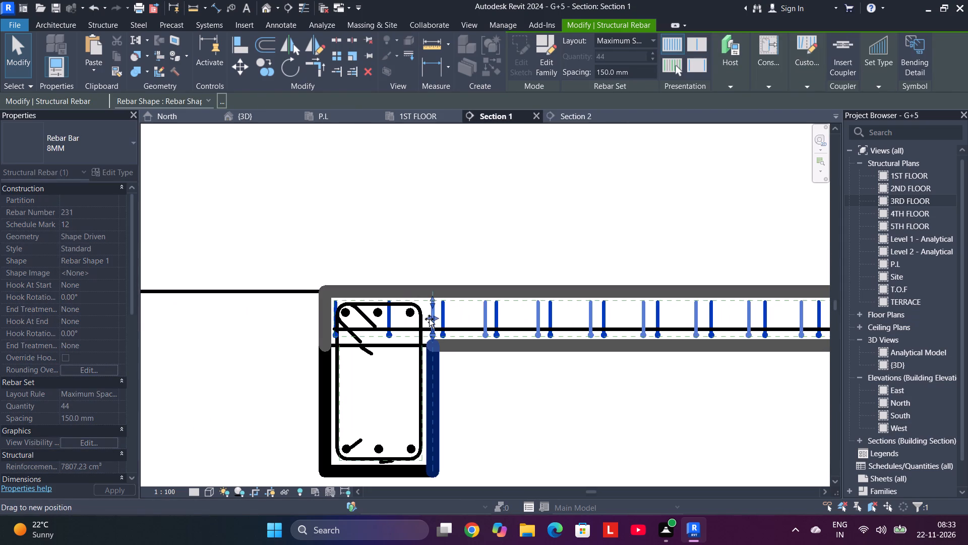
drag(429, 319, 431, 319)
Pull the other end of the cranked 8MM bar set back to the near face of the first interior beam.
scroll(470, 350, down, 6)
middle_drag(706, 410, 79, 404)
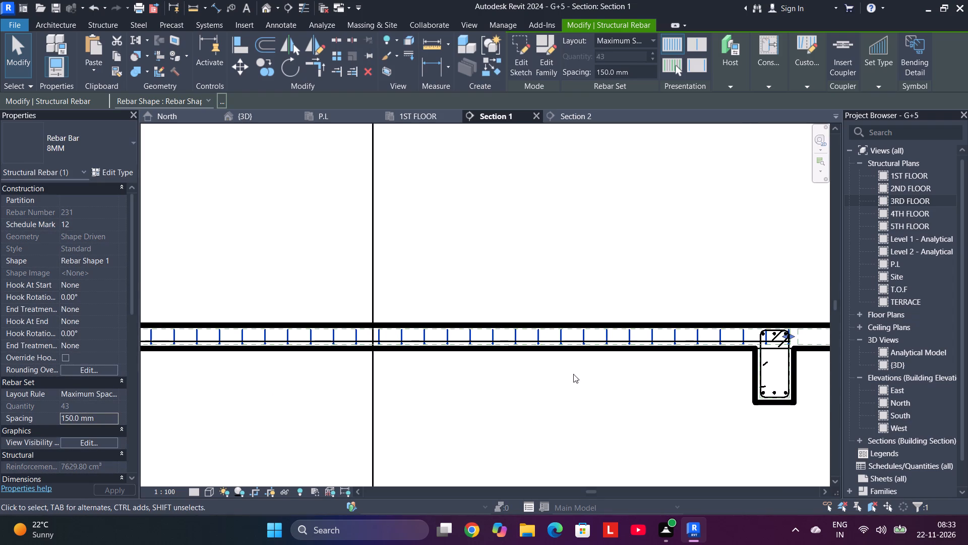
scroll(817, 330, up, 5)
drag(779, 334, 717, 338)
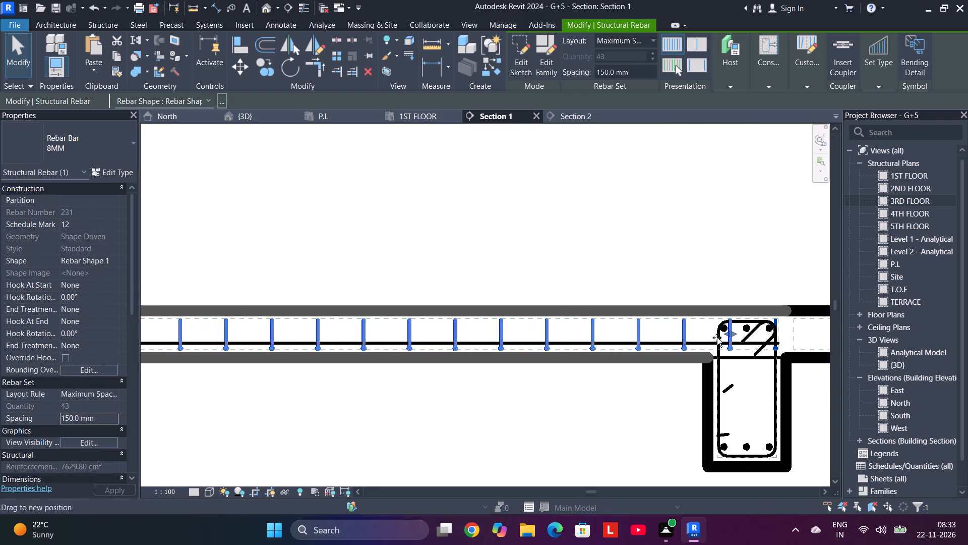
drag(717, 338, 706, 340)
Shorten the straight 10M bar set to end at the near face of the first interior beam.
click(688, 346)
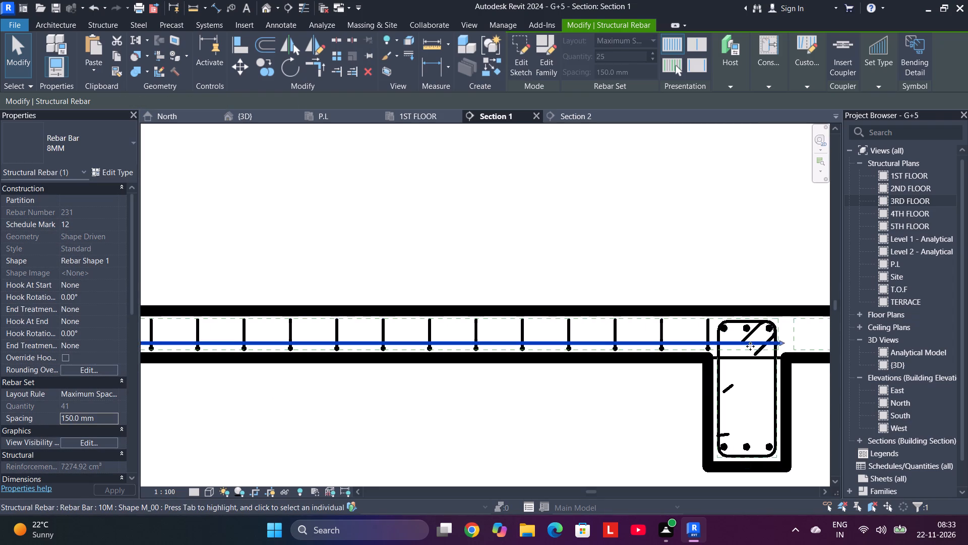
drag(779, 347, 713, 350)
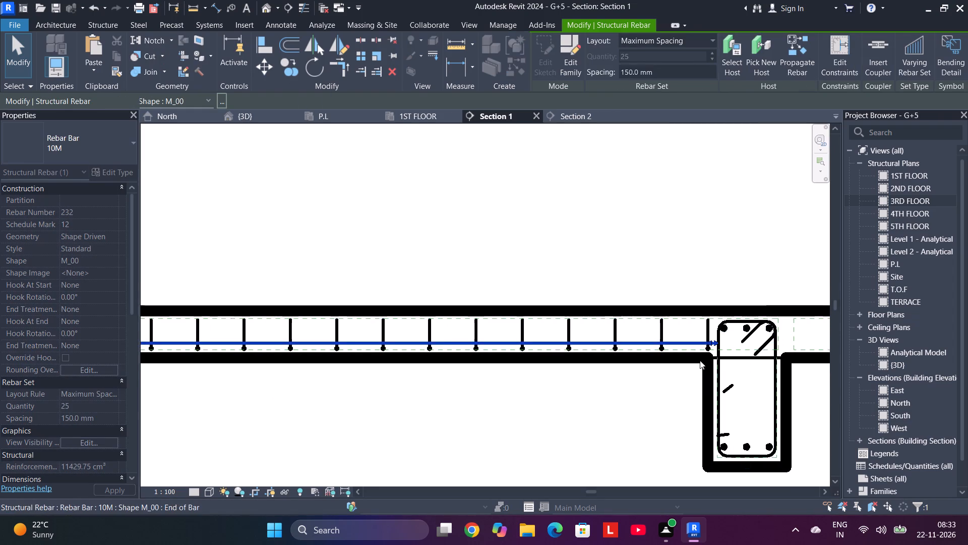
Pull the outer end of the straight 10M bar set in to the inner face of the outer beam.
scroll(582, 402, down, 5)
middle_drag(421, 412, 967, 347)
middle_drag(397, 337, 535, 350)
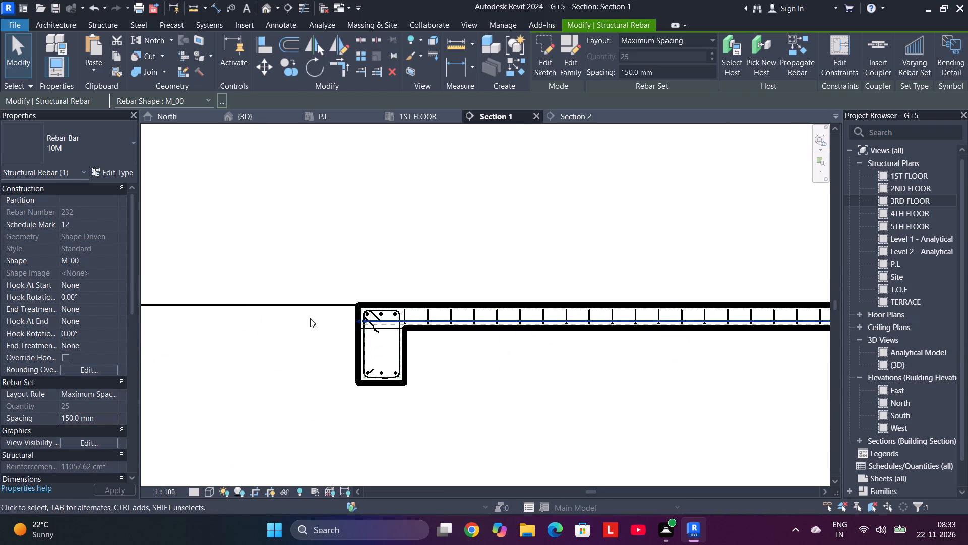
scroll(311, 317, up, 6)
scroll(412, 319, up, 5)
drag(345, 337, 389, 337)
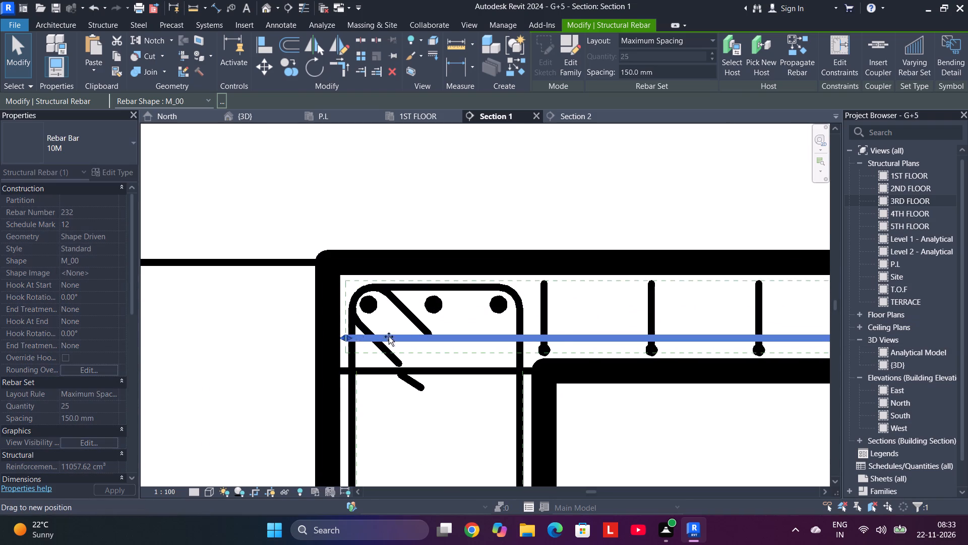
drag(389, 337, 531, 342)
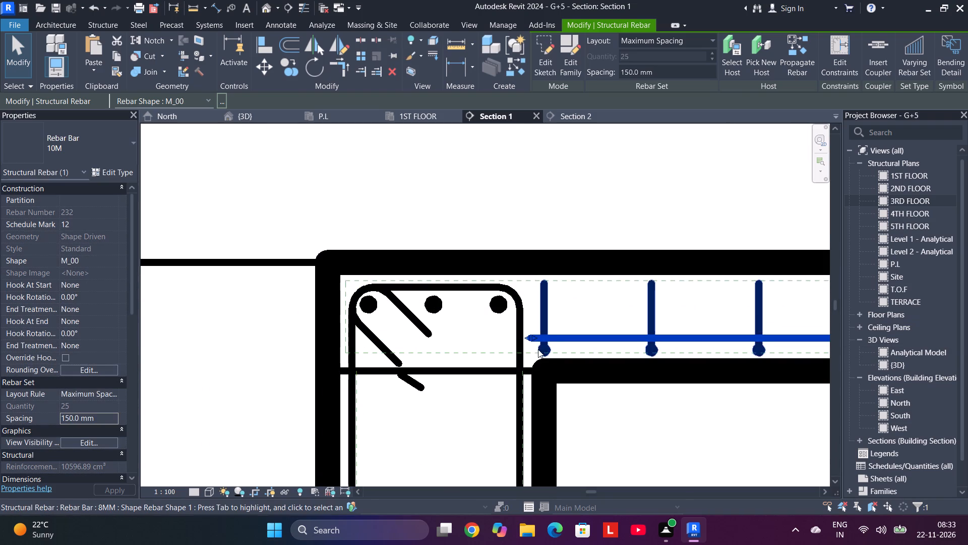
On the 1ST FLOOR plan, move the Section 2 line into the first unreinforced bay beside the reinforced panels.
click(538, 349)
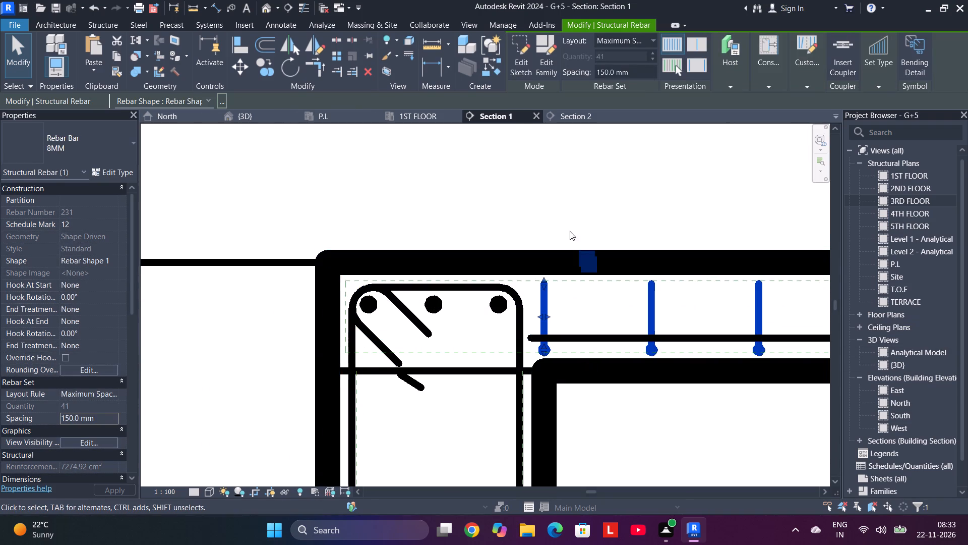
click(567, 115)
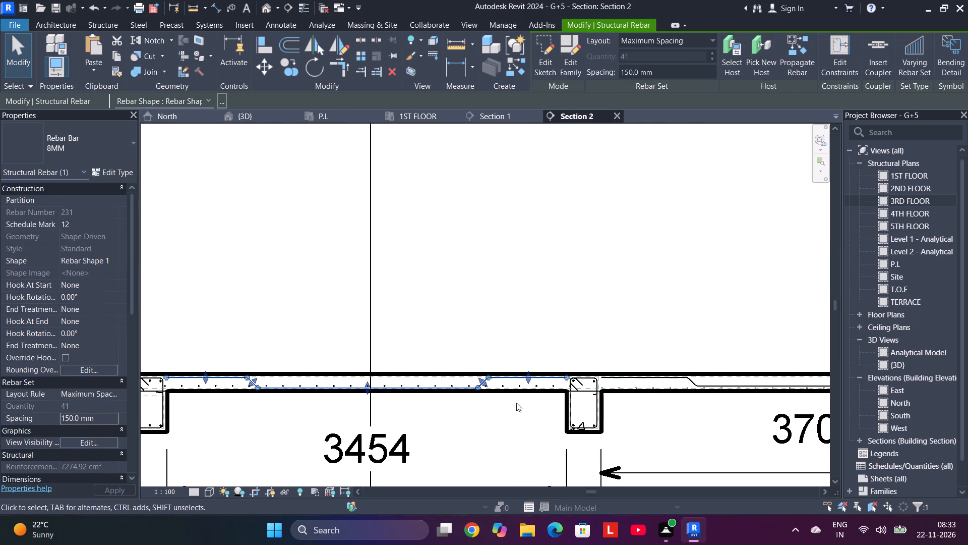
scroll(511, 401, down, 6)
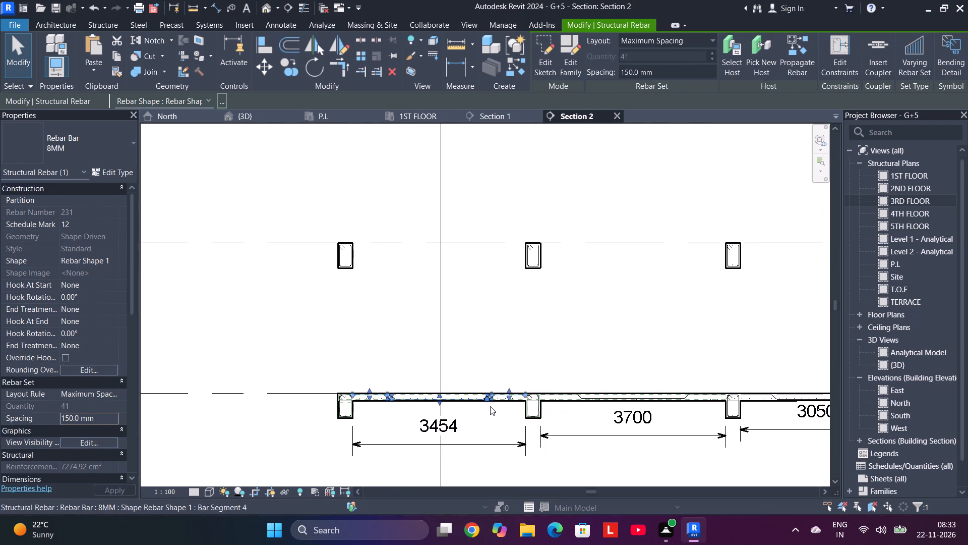
scroll(537, 343, down, 2)
middle_drag(537, 343, 436, 332)
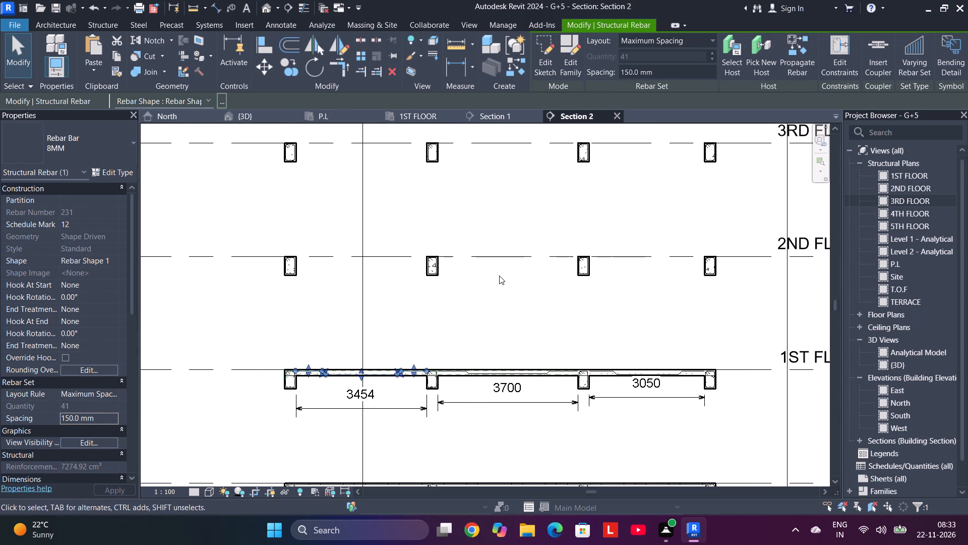
click(420, 119)
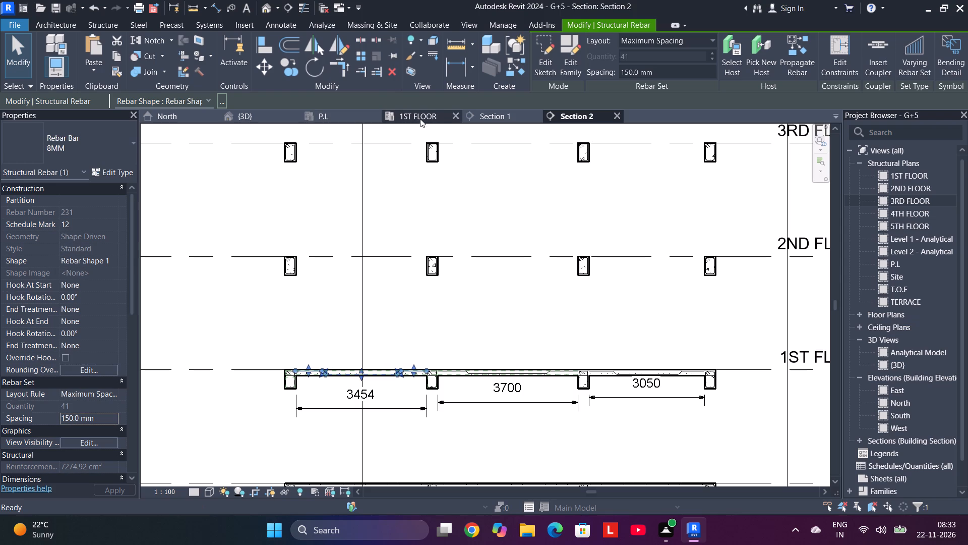
scroll(425, 268, down, 4)
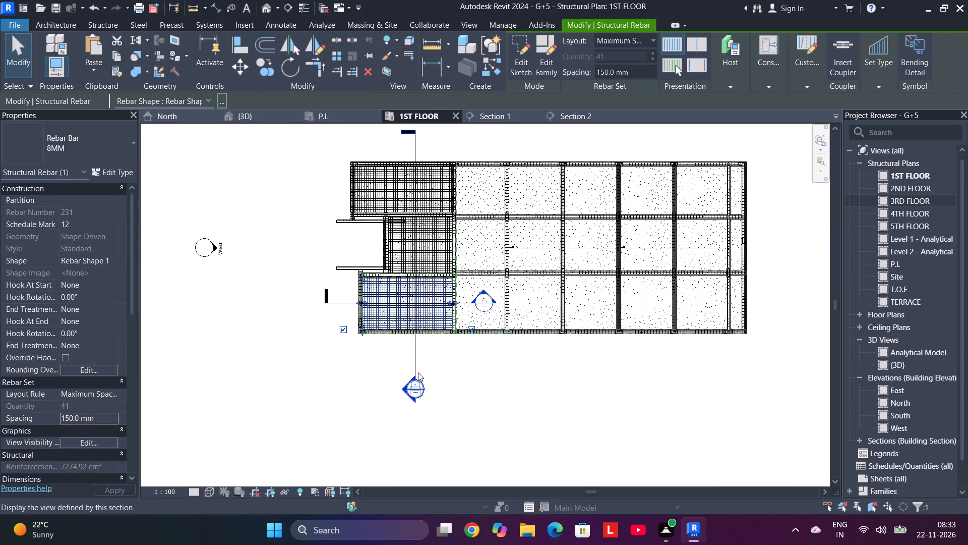
click(415, 369)
drag(415, 368, 445, 368)
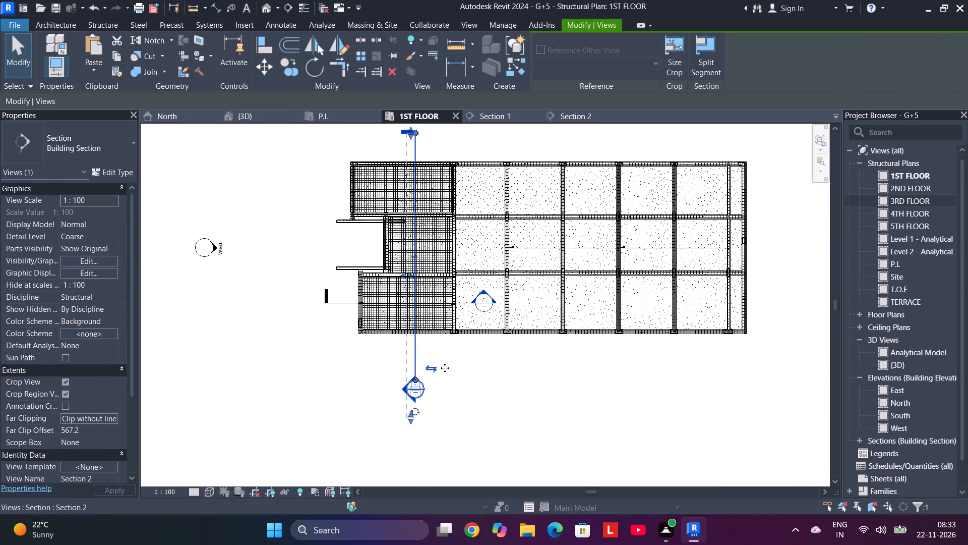
drag(445, 368, 489, 371)
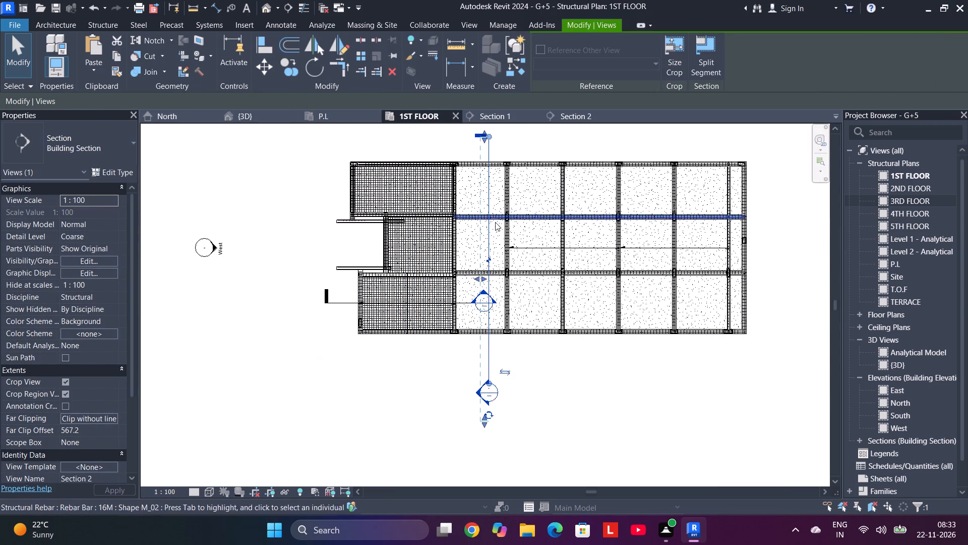
Extend the Section 1 line across the whole floor plan, past the far edge beam.
click(333, 302)
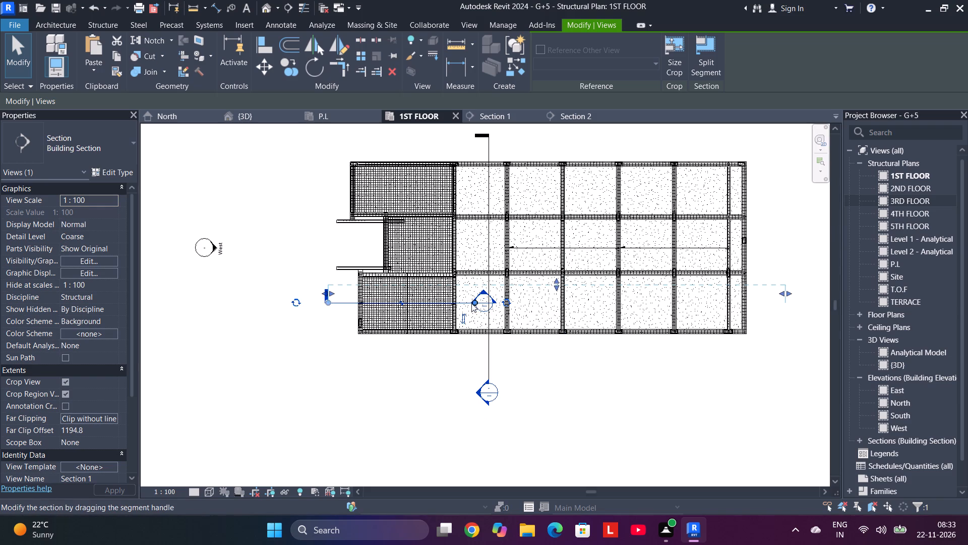
drag(471, 303, 781, 310)
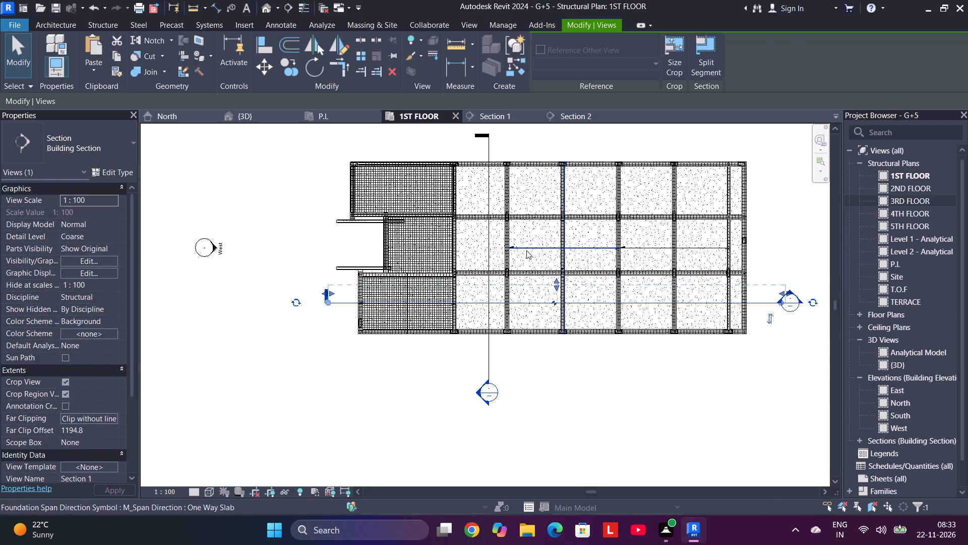
Open the Section 1 view and examine the unreinforced first-floor bay next to the reinforced end bay.
click(344, 305)
right_click(344, 305)
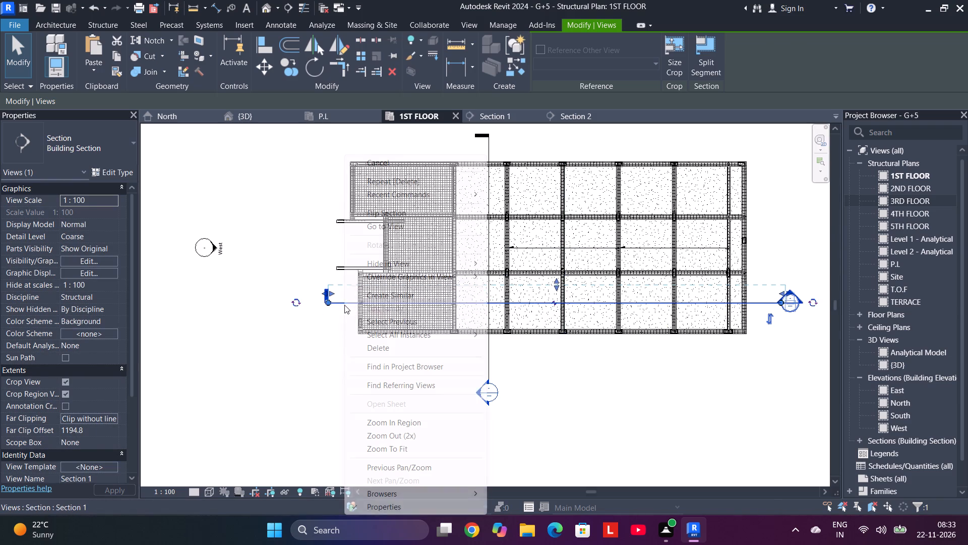
click(411, 228)
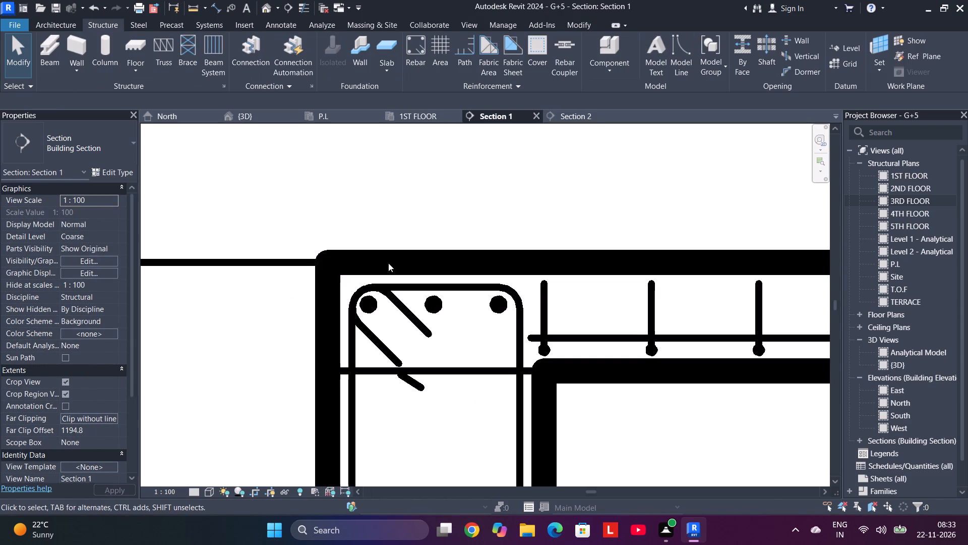
scroll(433, 303, down, 12)
scroll(537, 350, down, 3)
middle_drag(555, 353, 0, 278)
scroll(381, 291, down, 5)
middle_drag(449, 284, 358, 301)
scroll(351, 286, up, 5)
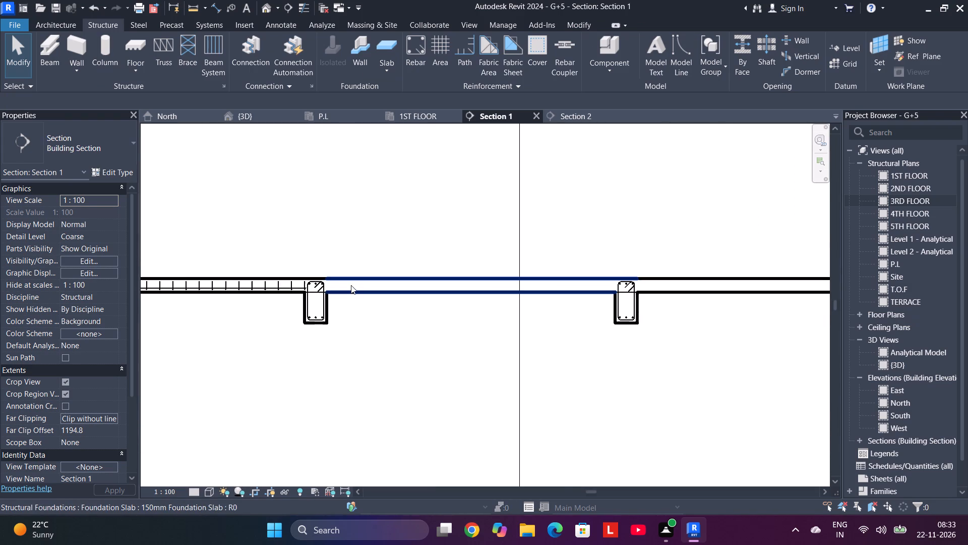
scroll(351, 285, up, 5)
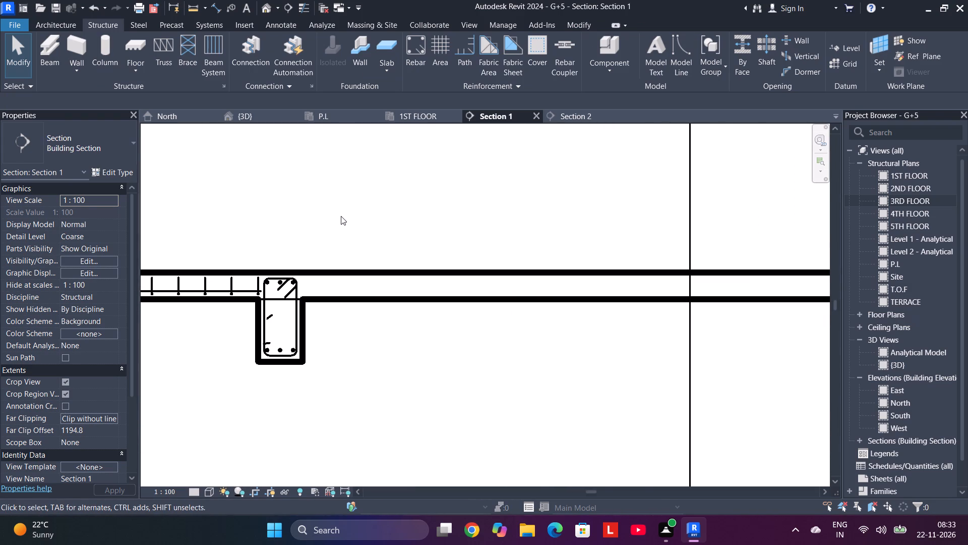
scroll(341, 216, down, 4)
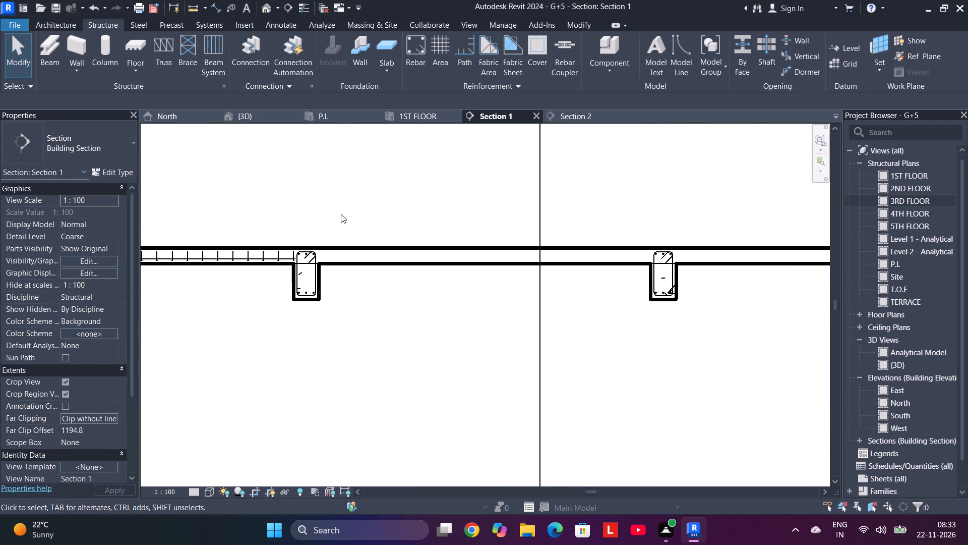
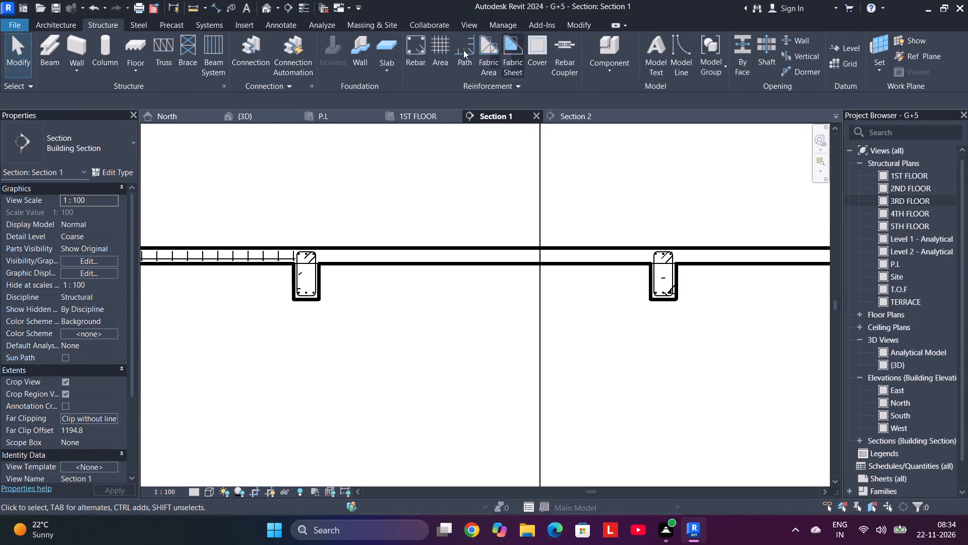
Place a straight M_00 10M rebar set at 150 mm spacing, perpendicular to cover, along the unreinforced slab bay's bottom cover.
click(413, 43)
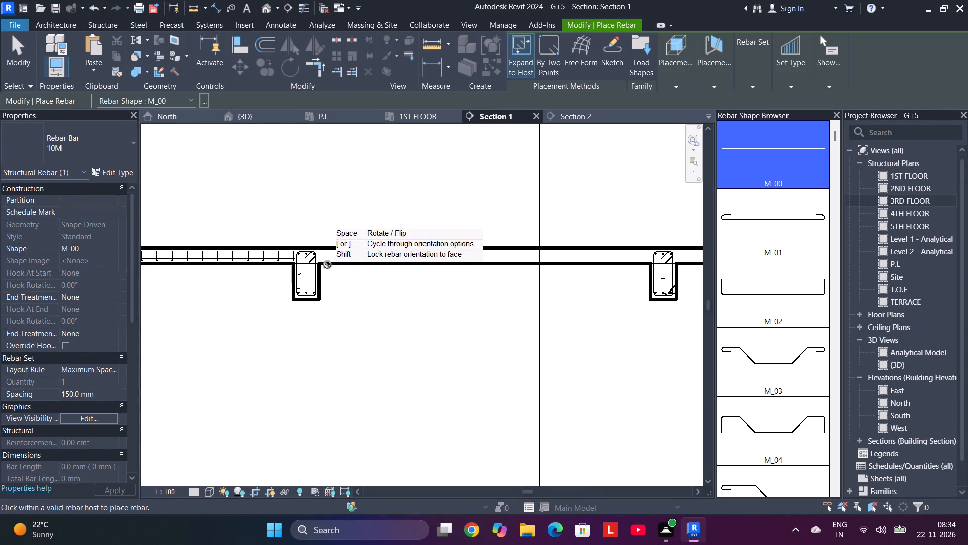
scroll(322, 259, up, 4)
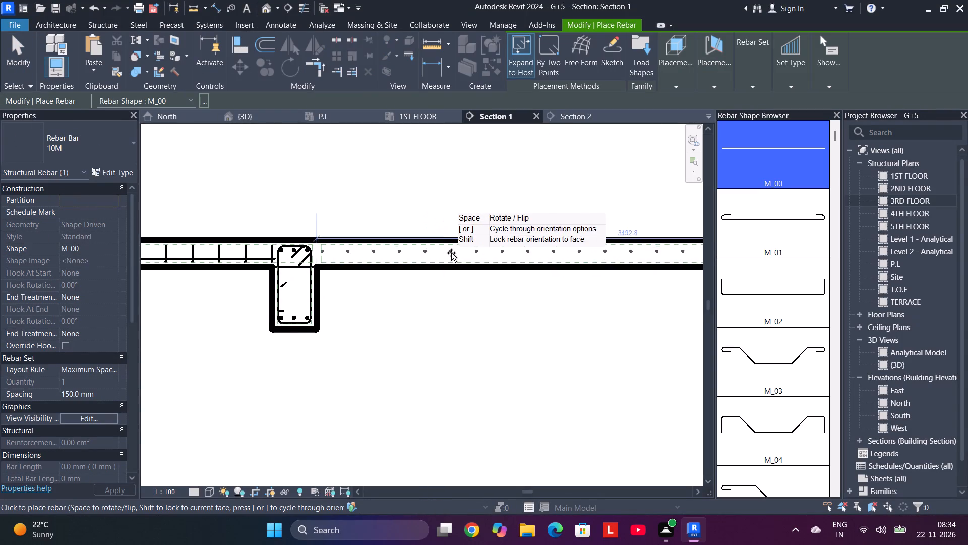
middle_drag(448, 224, 304, 191)
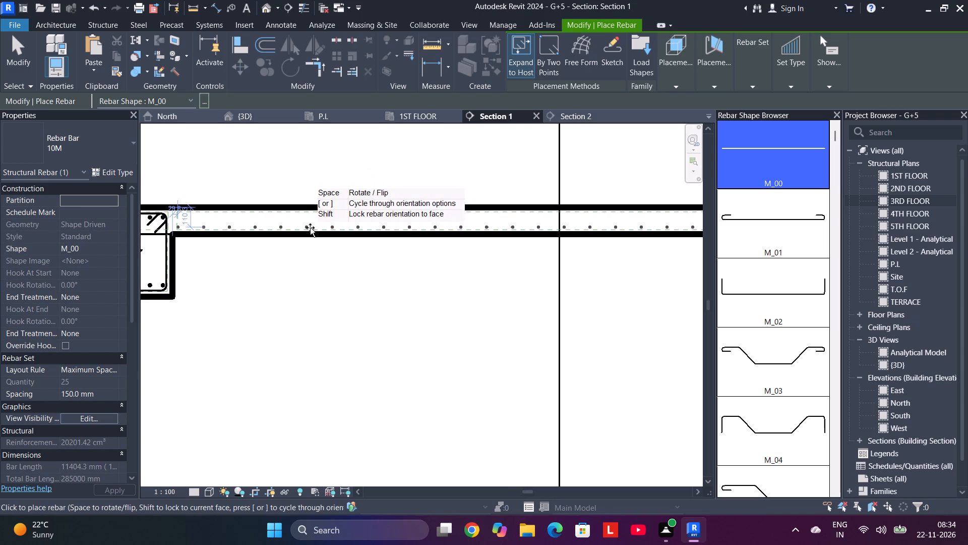
click(310, 228)
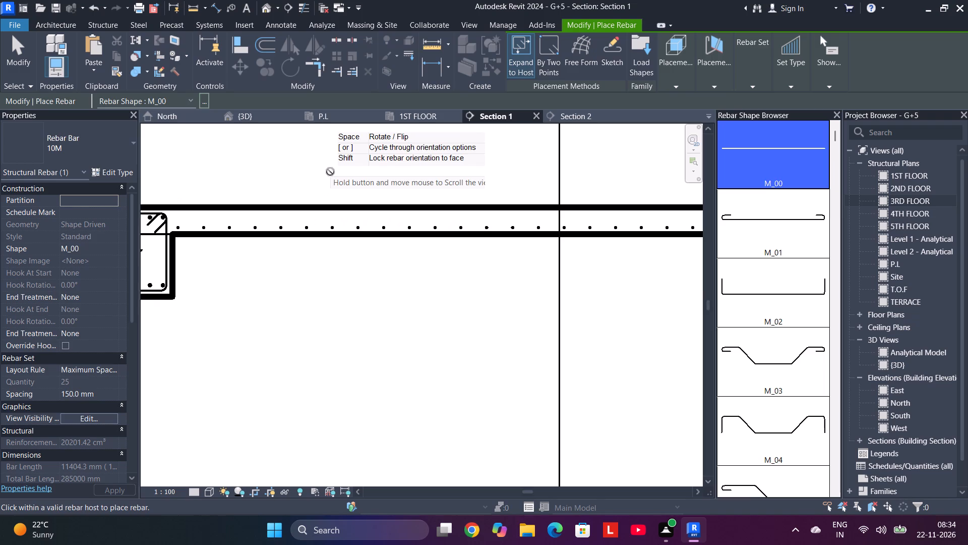
key(Escape)
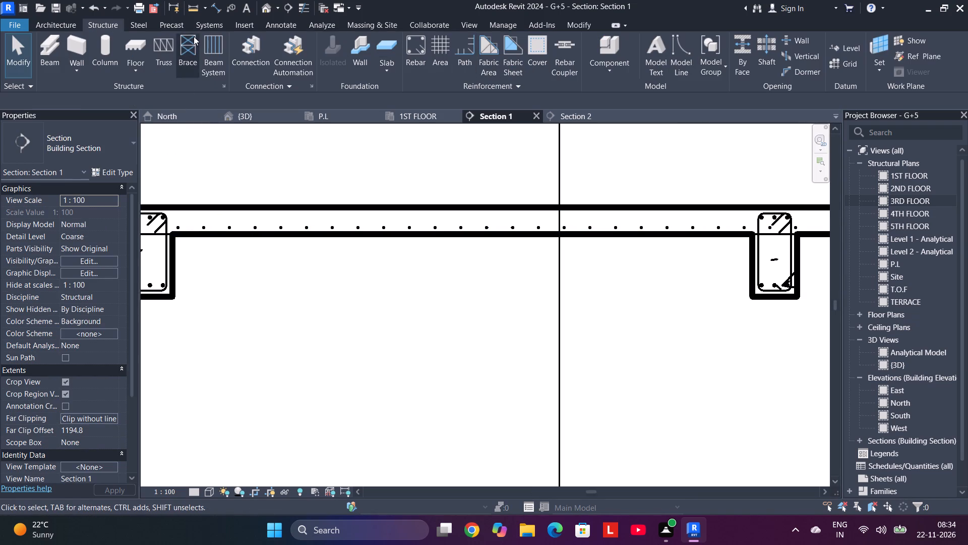
Place a straight M_00 8MM rebar set at 150 mm spacing, parallel to the work plane, above the 10M bars in this bay.
click(414, 55)
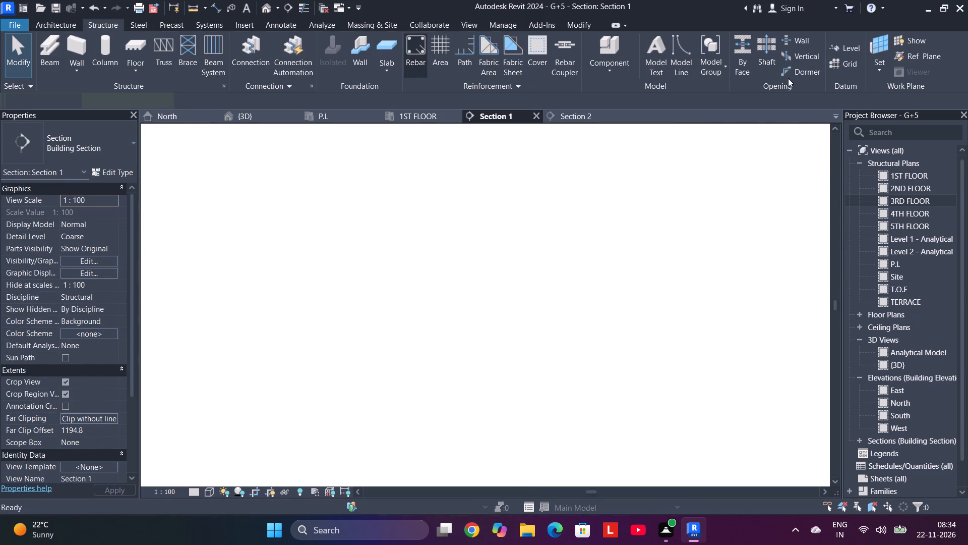
click(717, 73)
click(717, 116)
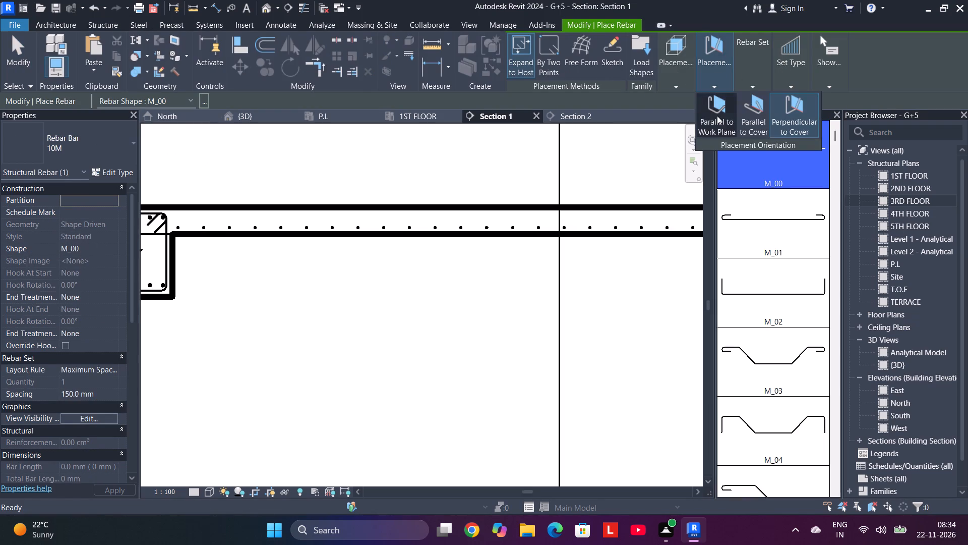
click(98, 152)
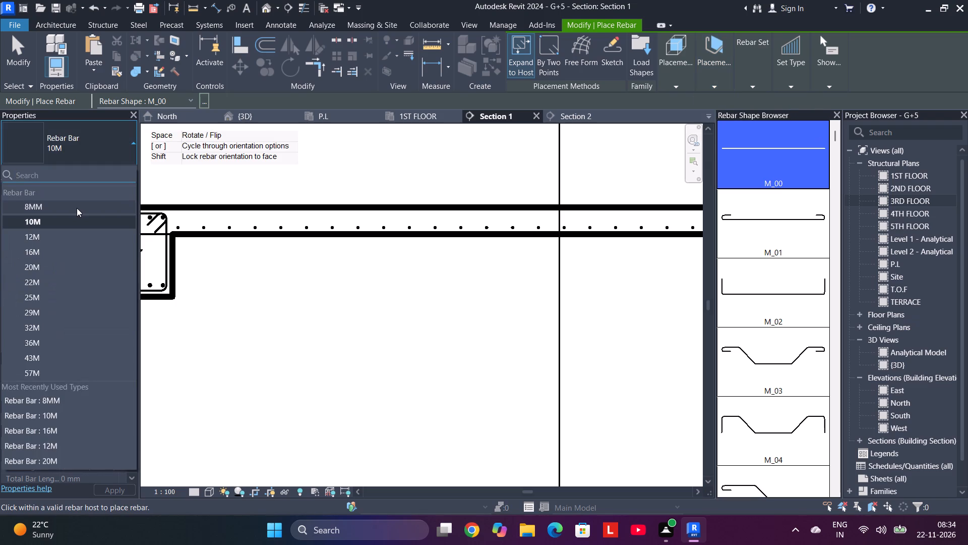
click(77, 208)
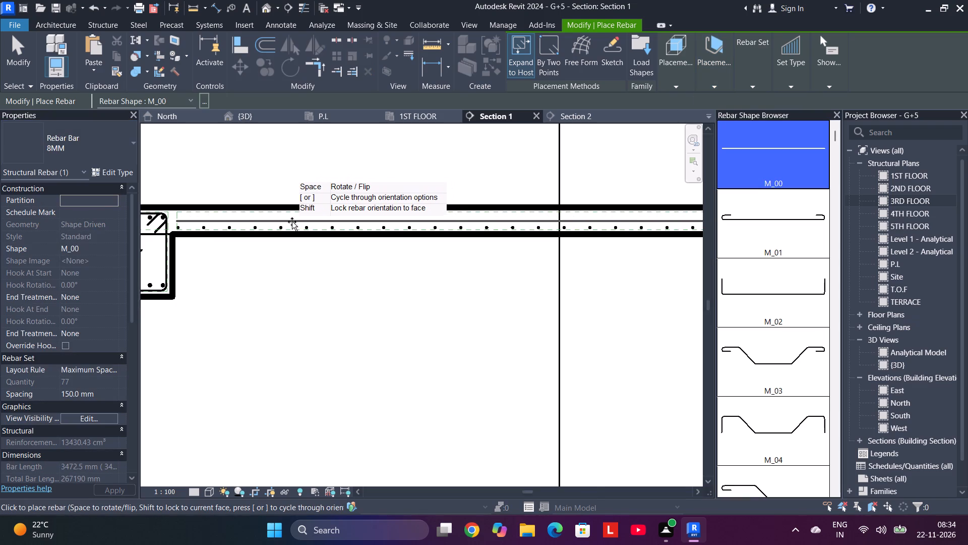
click(292, 222)
key(Escape)
Edit the sketch of the new 8MM bar and delete its straight line.
click(353, 229)
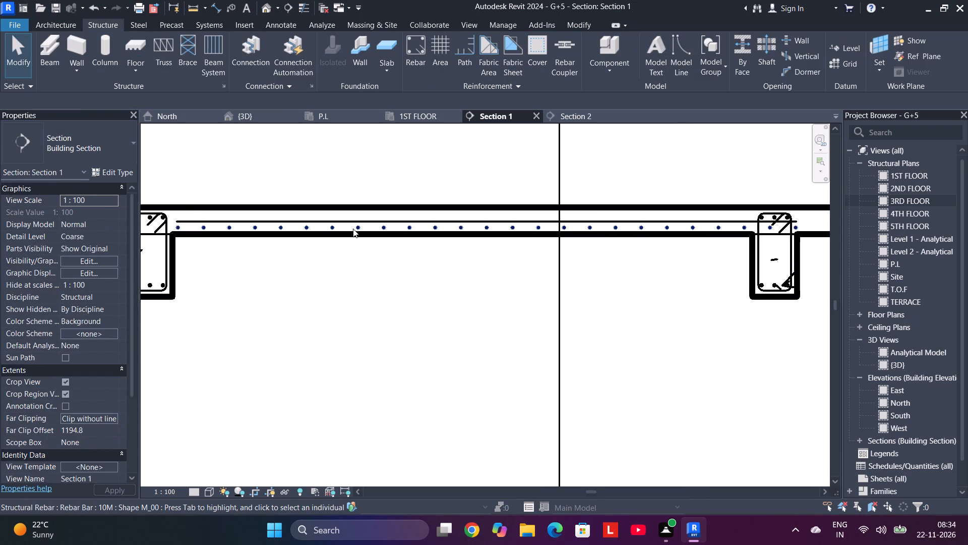
click(353, 220)
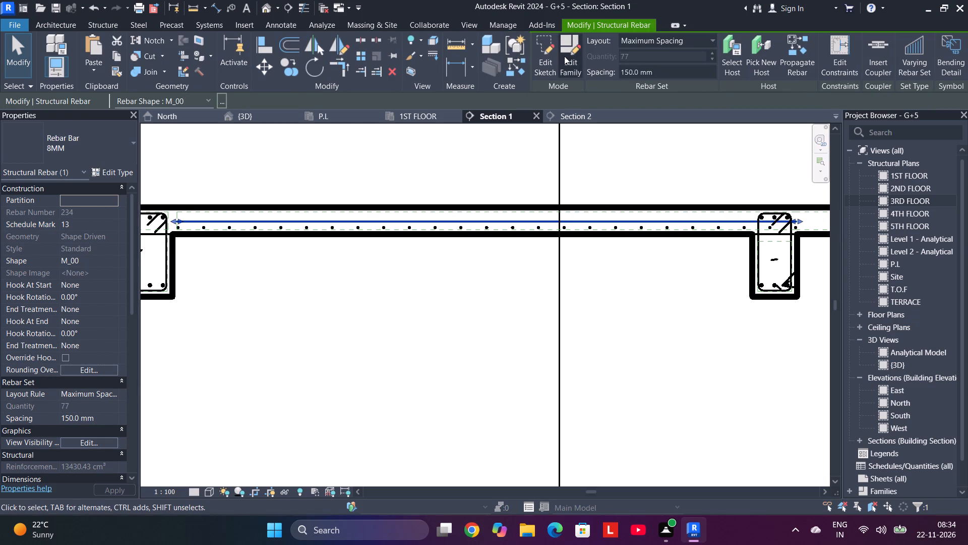
click(539, 55)
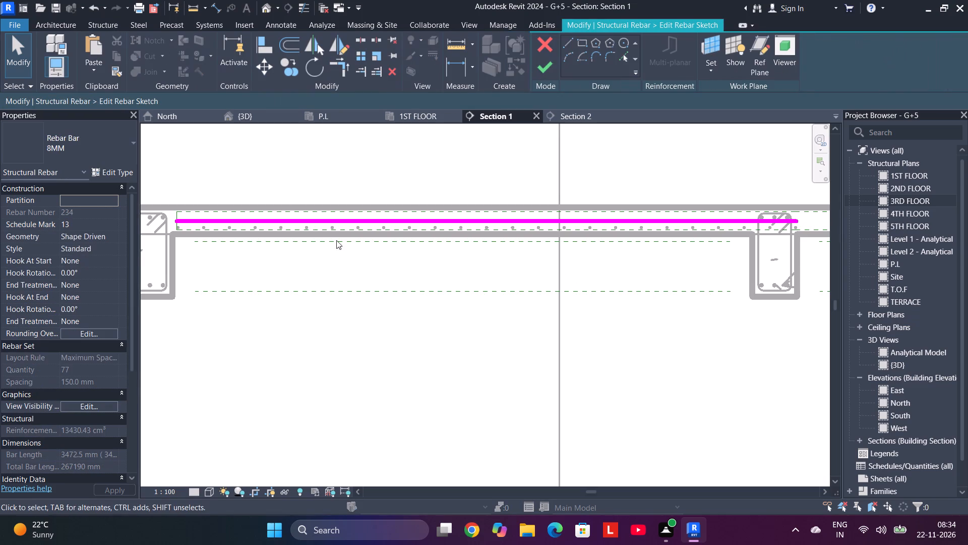
click(565, 43)
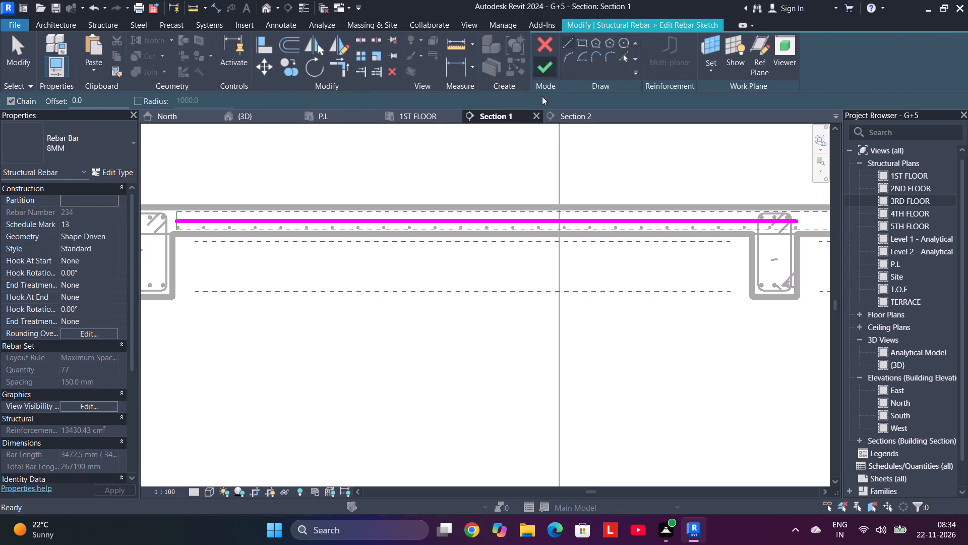
click(504, 221)
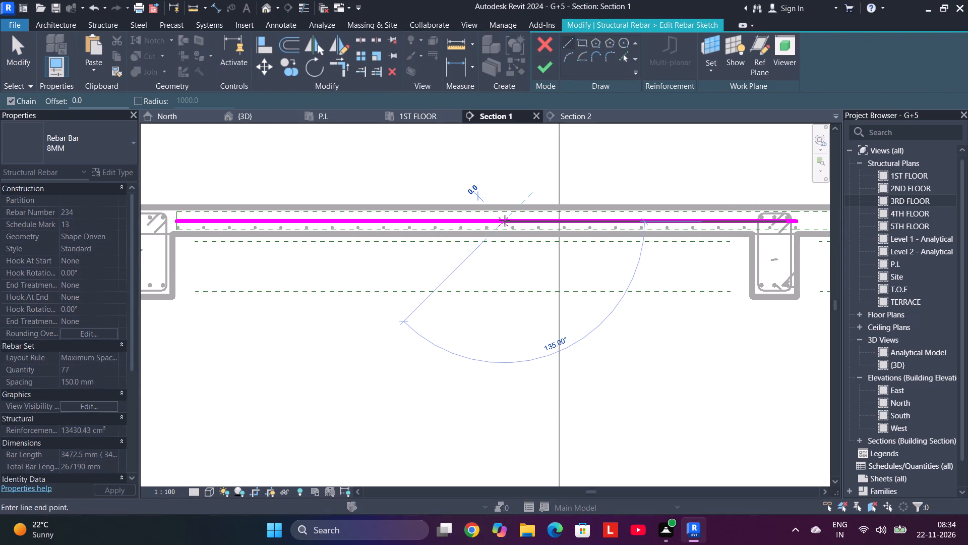
key(Escape)
click(505, 221)
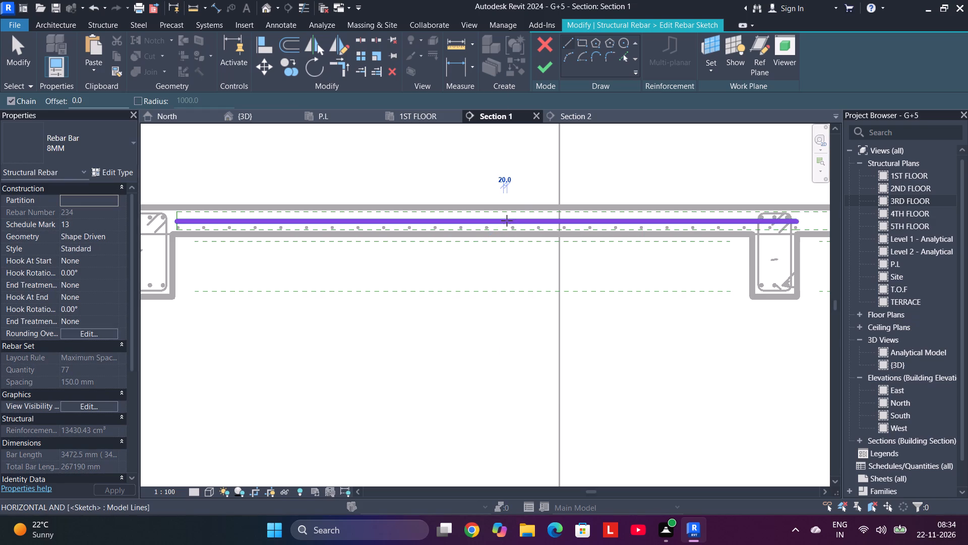
key(Delete)
key(Delete)
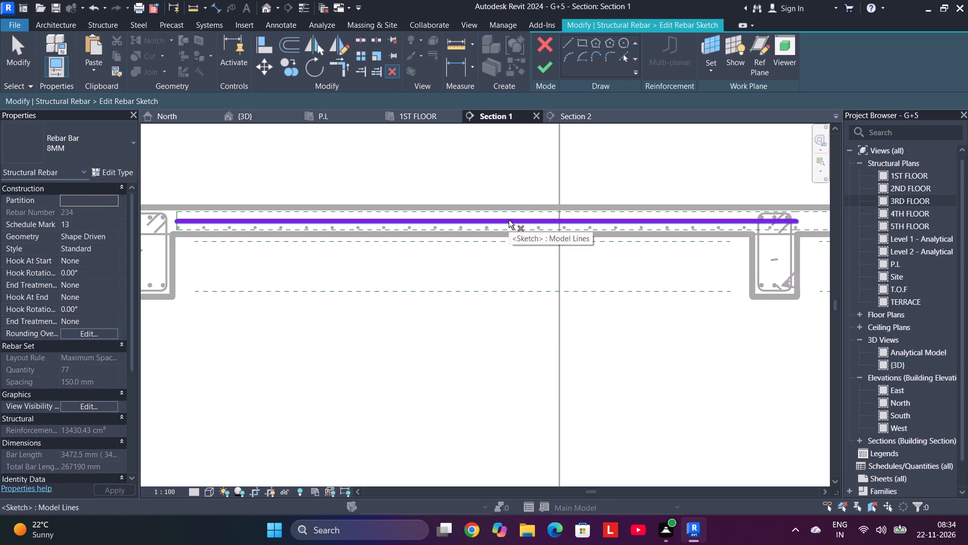
click(509, 220)
key(Escape)
click(511, 220)
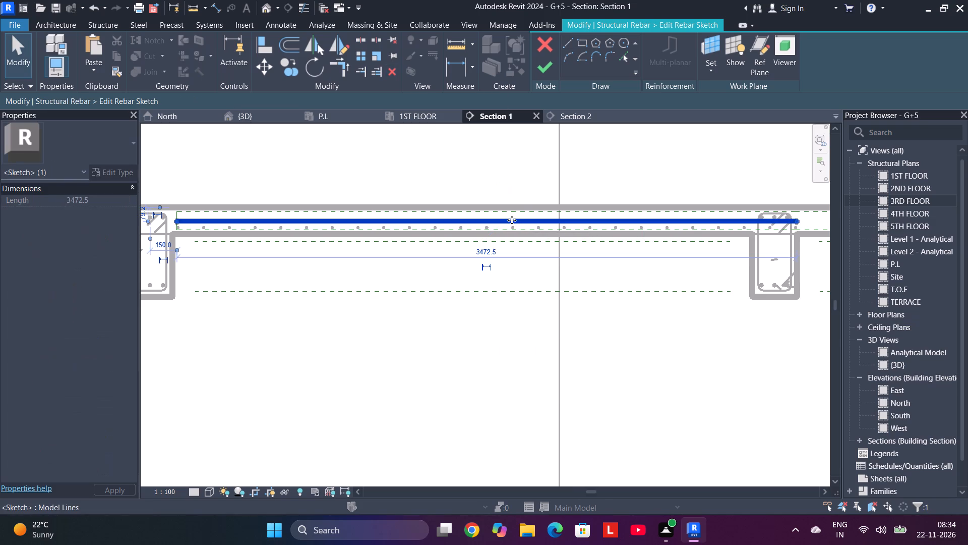
key(Delete)
Dimension the bay's clear span between the inner faces of its two beams.
scroll(464, 231, down, 5)
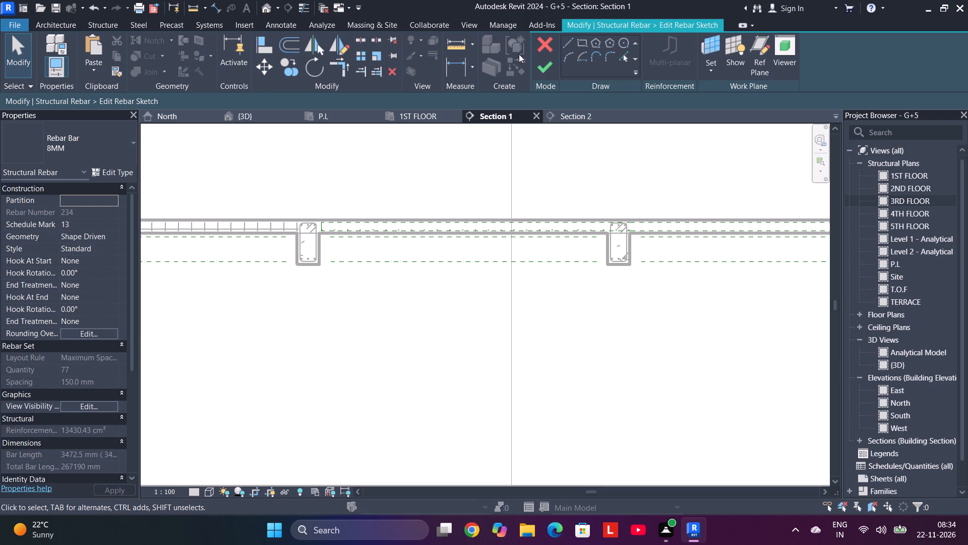
click(454, 69)
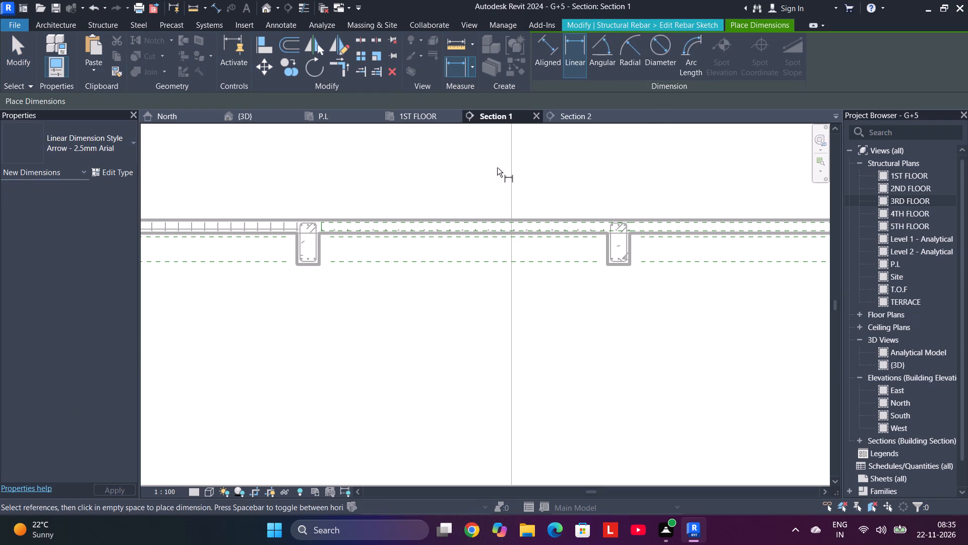
scroll(324, 266, up, 3)
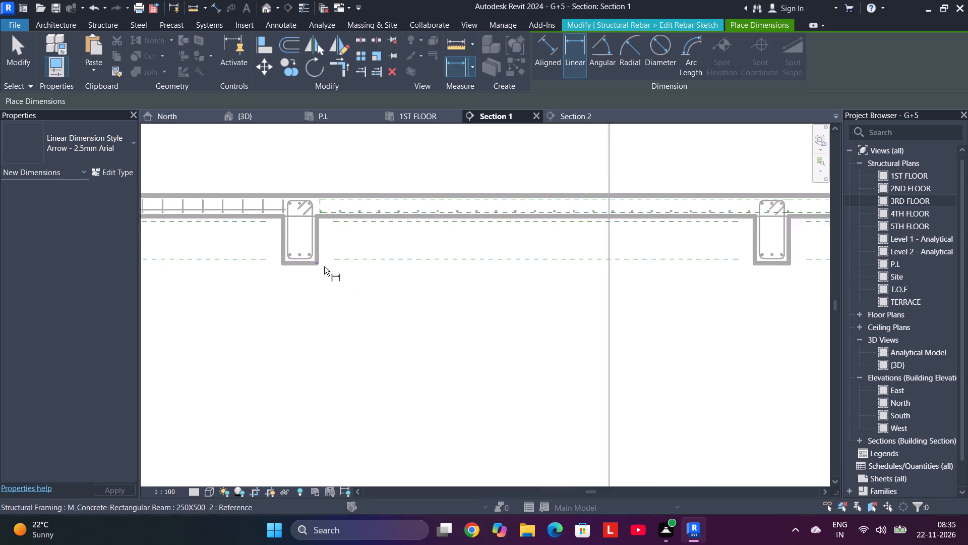
scroll(324, 266, up, 3)
click(315, 262)
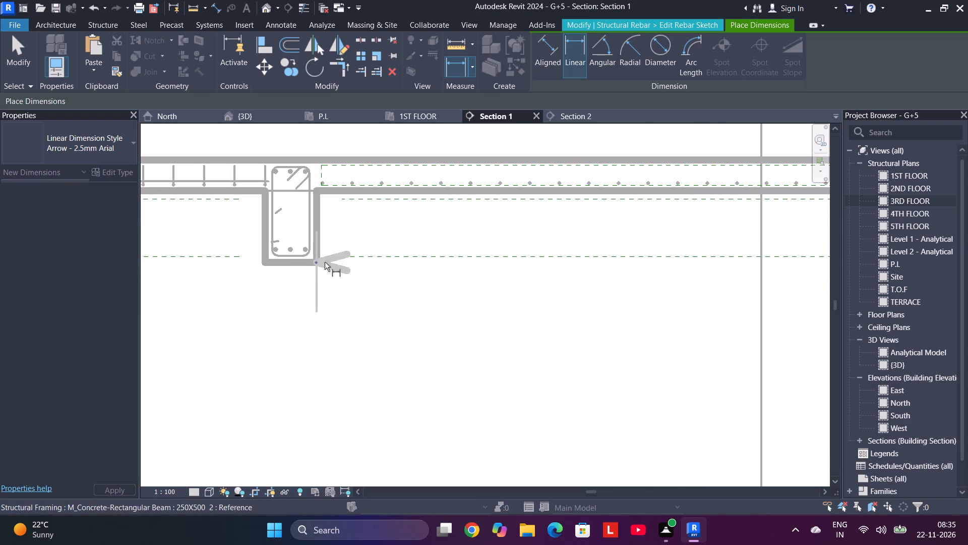
scroll(623, 295, down, 3)
middle_drag(669, 299, 406, 299)
scroll(619, 277, up, 4)
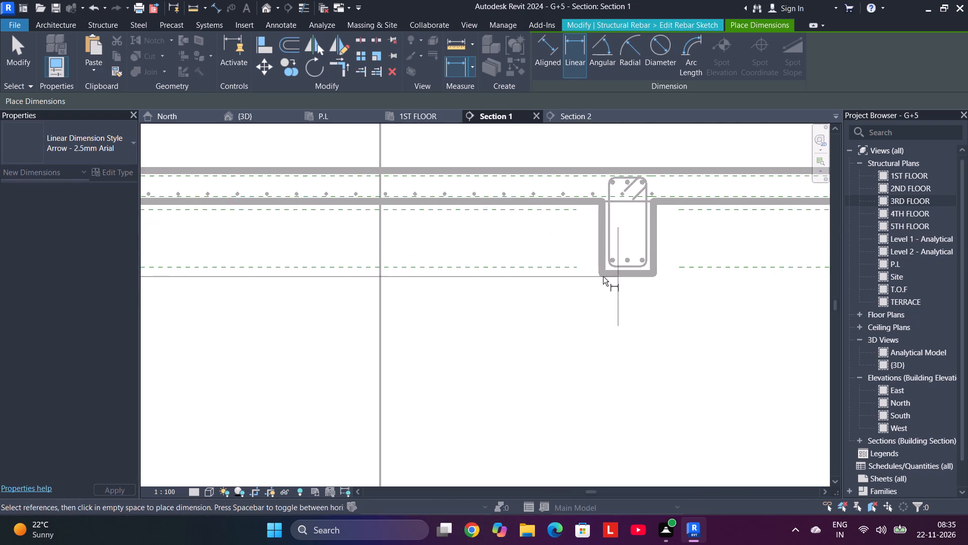
scroll(603, 277, up, 1)
click(599, 271)
scroll(595, 319, down, 6)
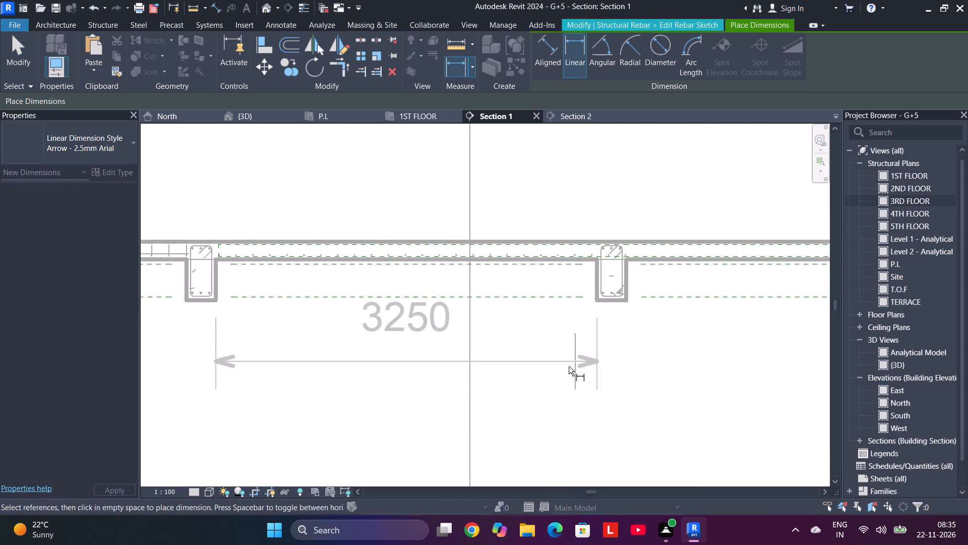
click(566, 368)
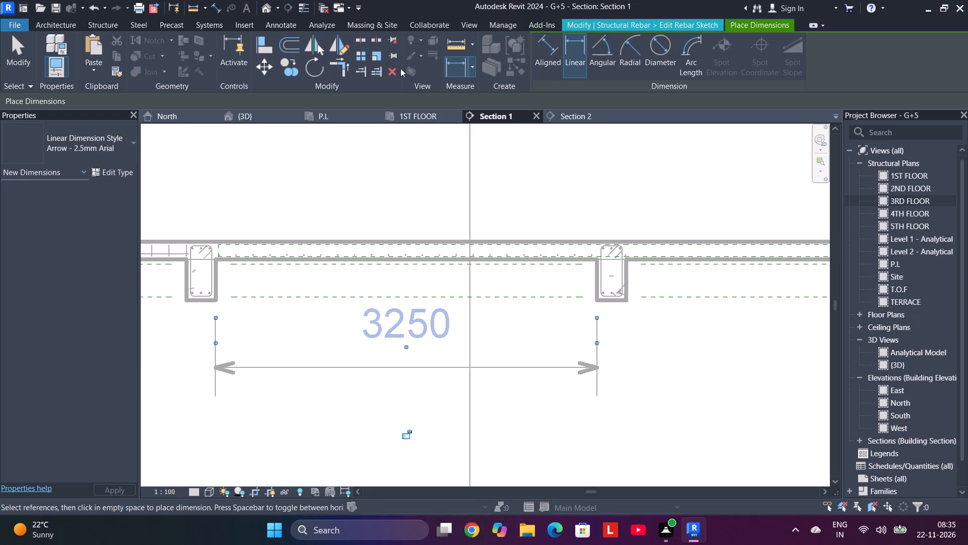
key(Escape)
key(Escape)
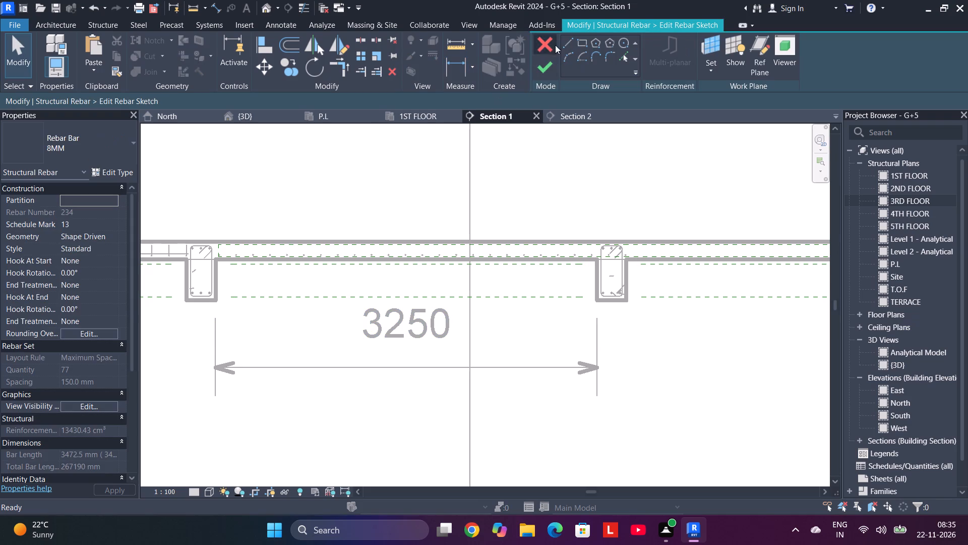
From the beam beside the reinforced bay, sketch a 650 mm segment along the top cover and a 45° crank about 141 mm down to bottom cover.
click(570, 41)
scroll(228, 240, up, 5)
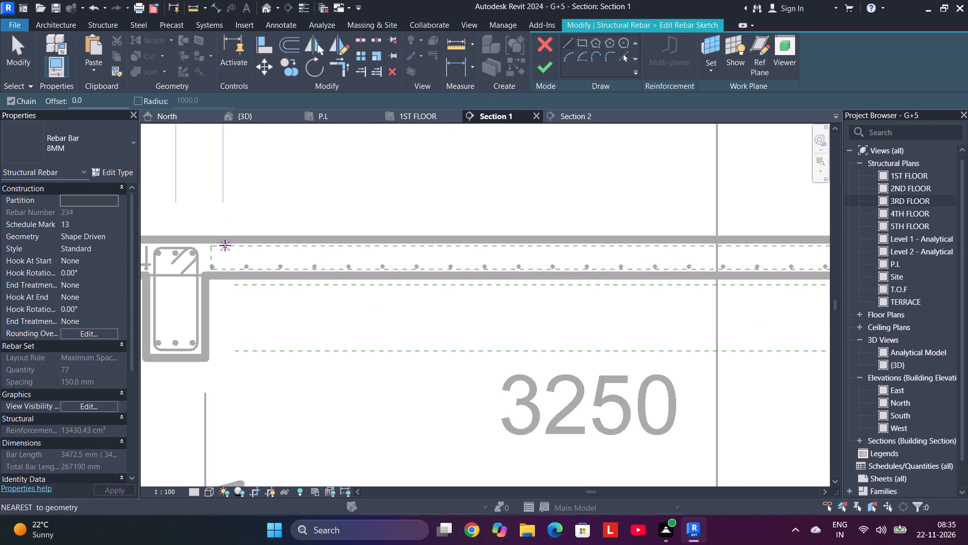
scroll(215, 250, up, 4)
click(208, 244)
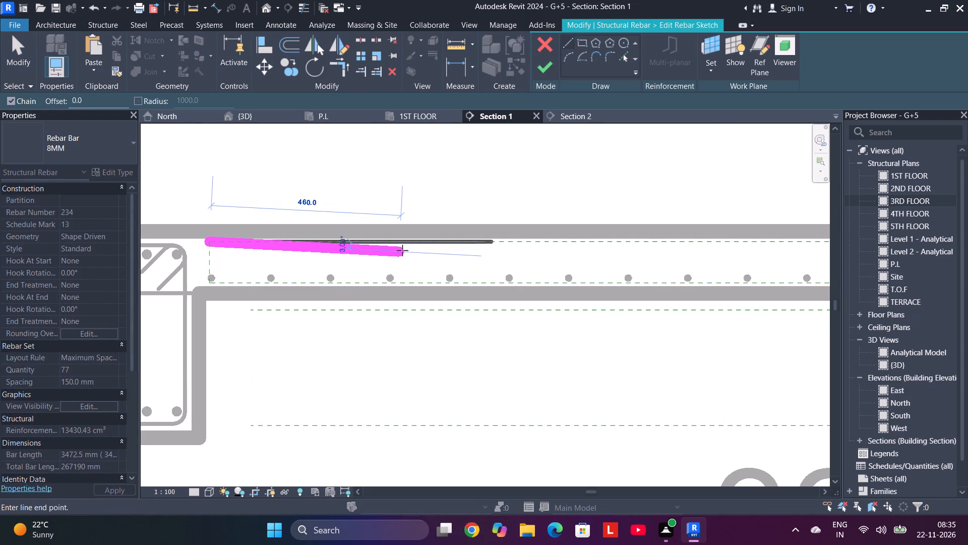
text(650)
key(Return)
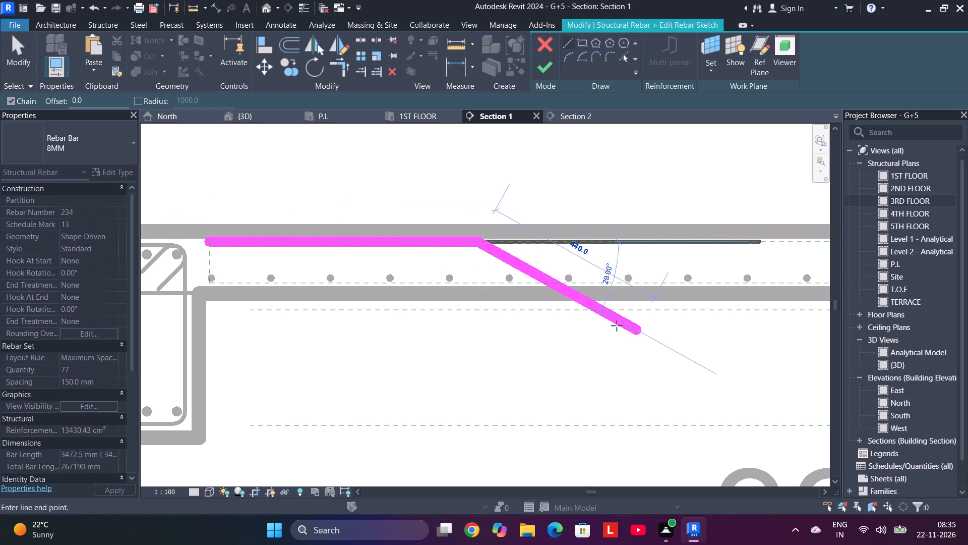
scroll(543, 317, up, 5)
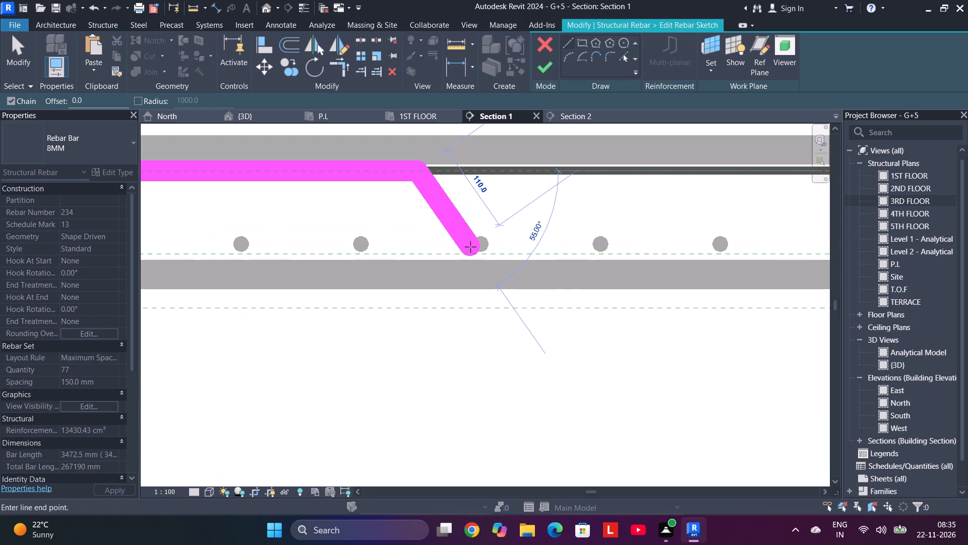
click(504, 250)
scroll(700, 251, down, 4)
middle_drag(749, 243, 235, 253)
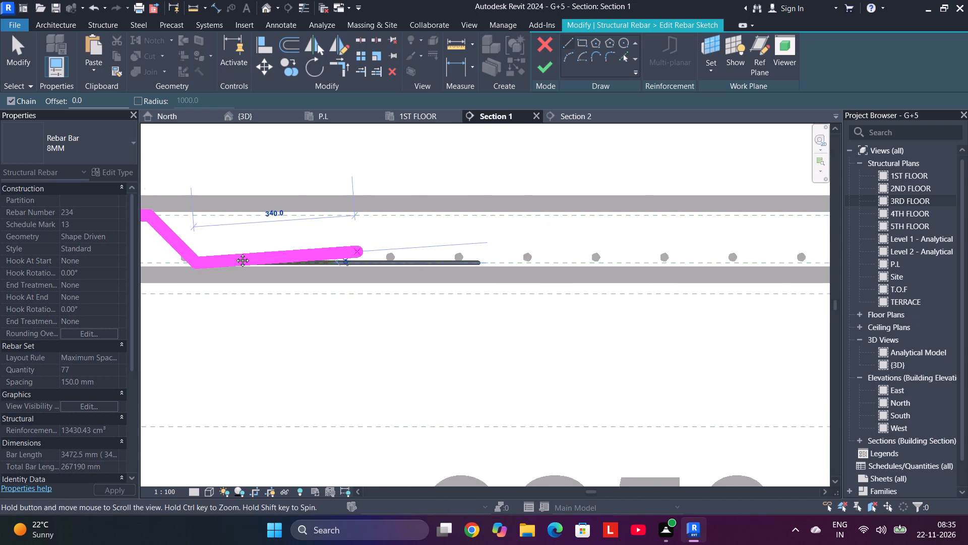
middle_drag(235, 253, 215, 252)
key(Escape)
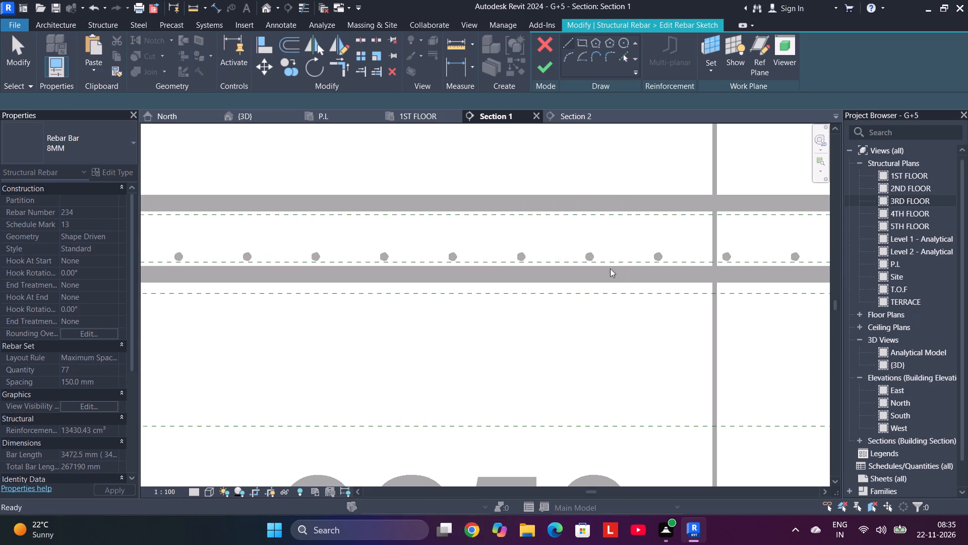
From the bay's opposite beam, sketch a 650 mm segment along the top cover and a 45° crank about 141 mm down to bottom cover.
scroll(613, 238, down, 4)
middle_drag(630, 248, 304, 309)
scroll(631, 248, up, 1)
scroll(377, 285, down, 1)
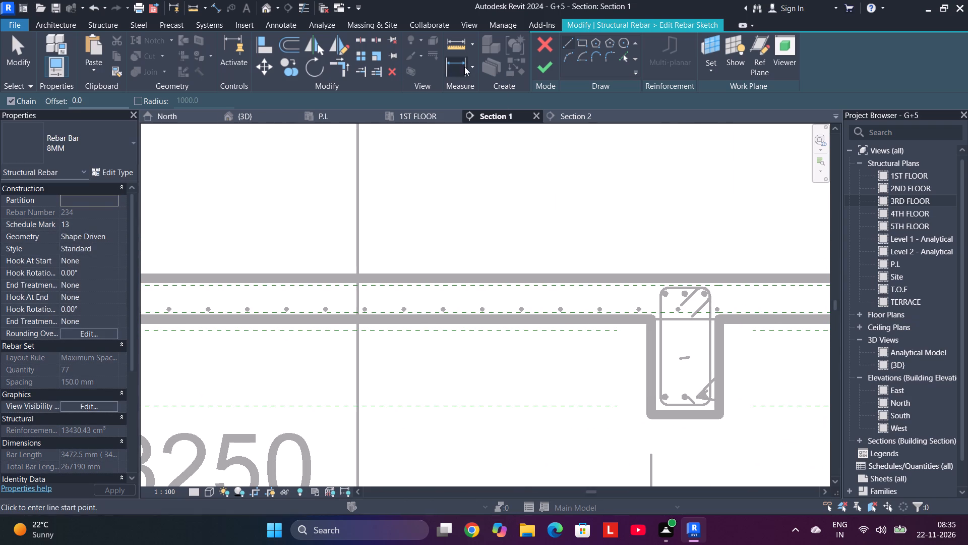
click(565, 41)
scroll(635, 271, up, 5)
scroll(657, 328, up, 5)
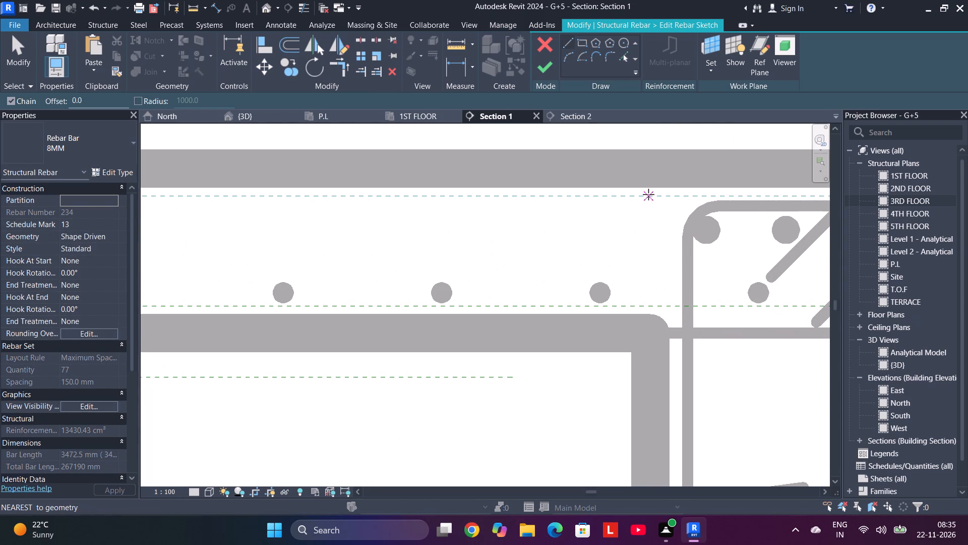
click(649, 194)
scroll(478, 222, down, 4)
scroll(410, 217, down, 3)
middle_drag(382, 215, 610, 240)
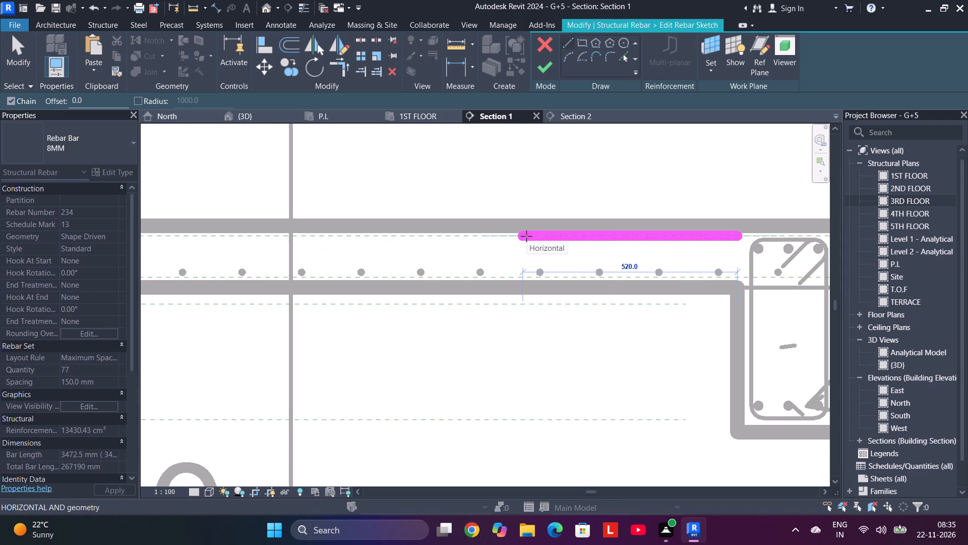
text(650)
key(Return)
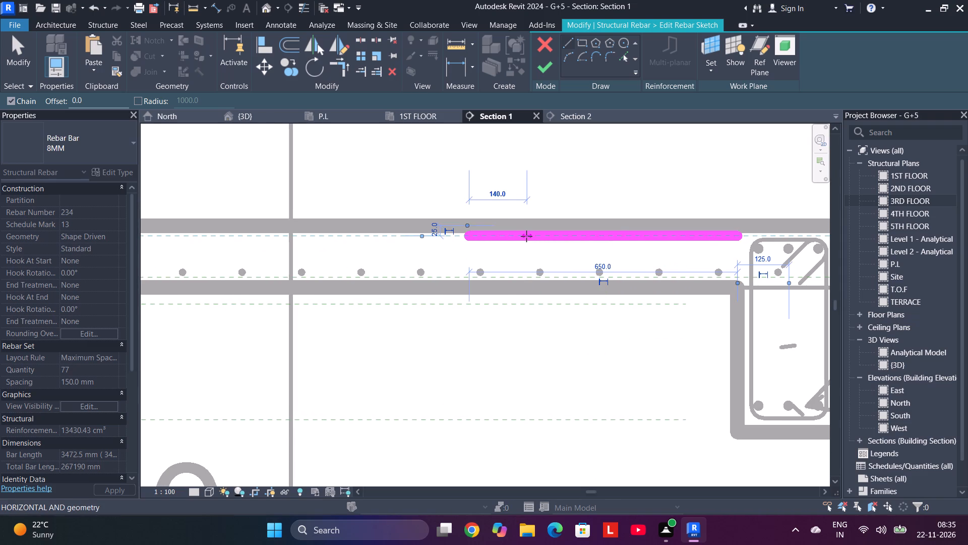
click(432, 274)
Join the two cranks with a straight segment along the bottom cover and finish the 8MM bar sketch.
middle_drag(325, 268, 692, 290)
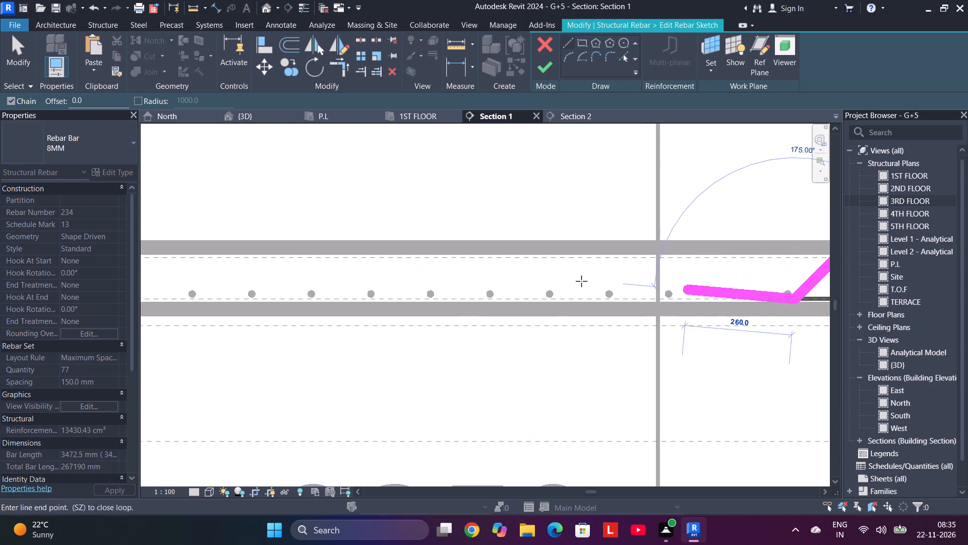
middle_drag(214, 302, 636, 311)
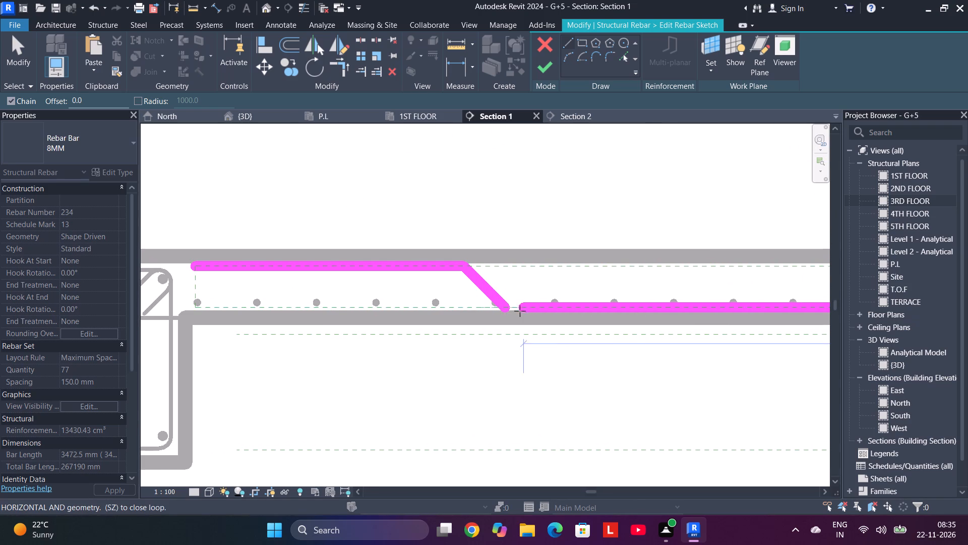
click(504, 311)
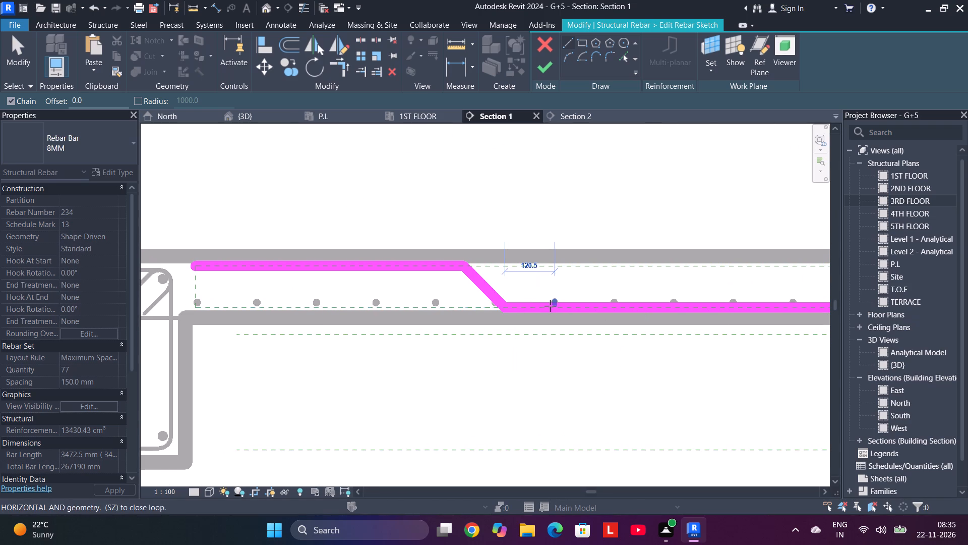
key(Escape)
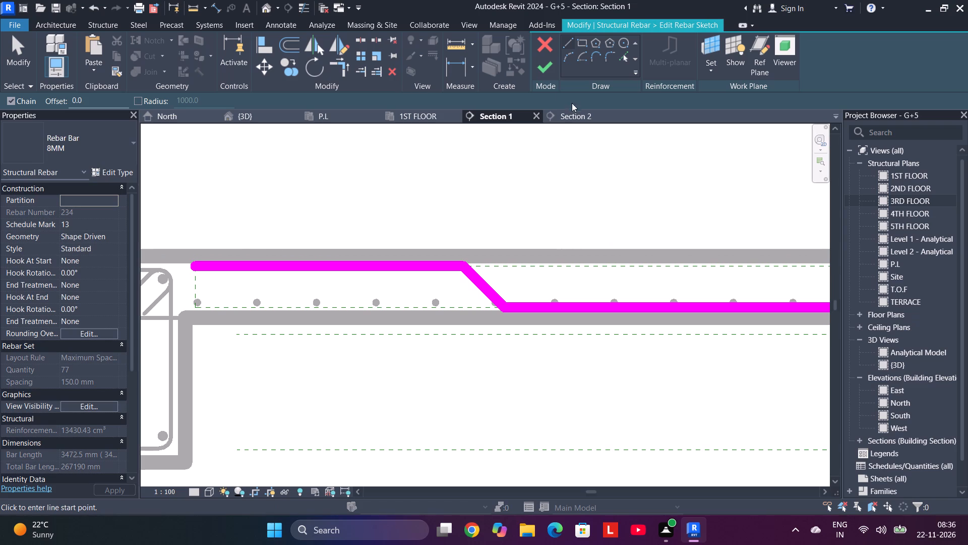
click(544, 70)
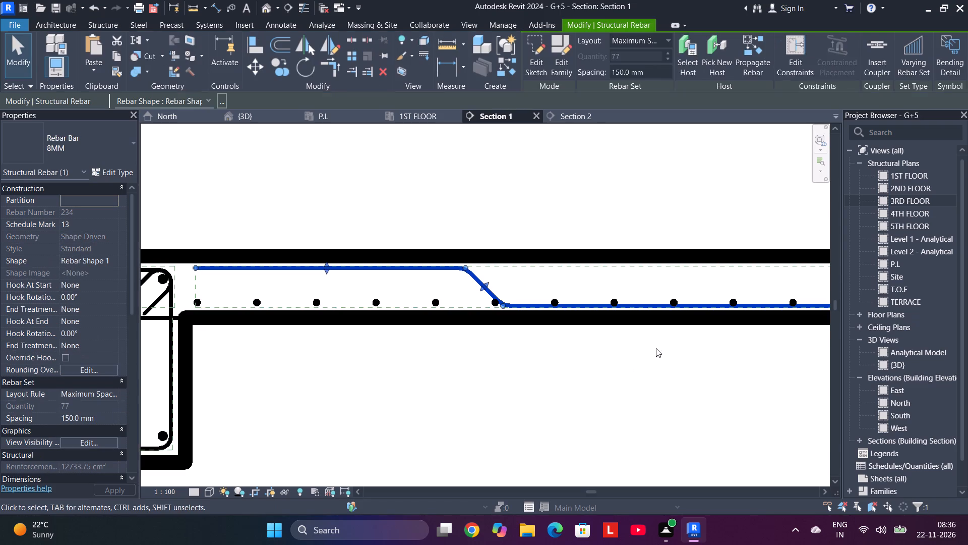
Nudge the 10M rebar set slightly upward, off the bottom run of the cranked 8MM bar.
scroll(541, 361, down, 2)
middle_drag(600, 398, 601, 398)
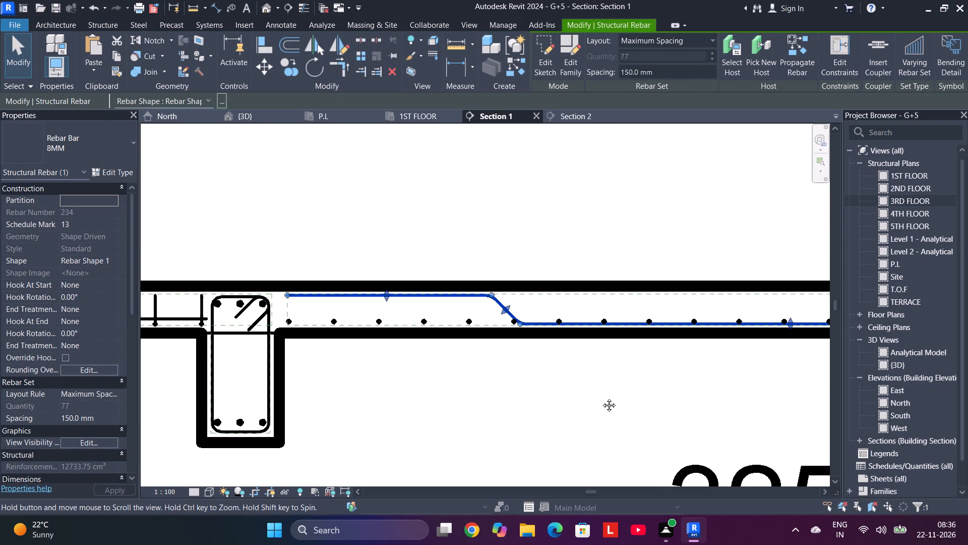
middle_drag(601, 398, 459, 369)
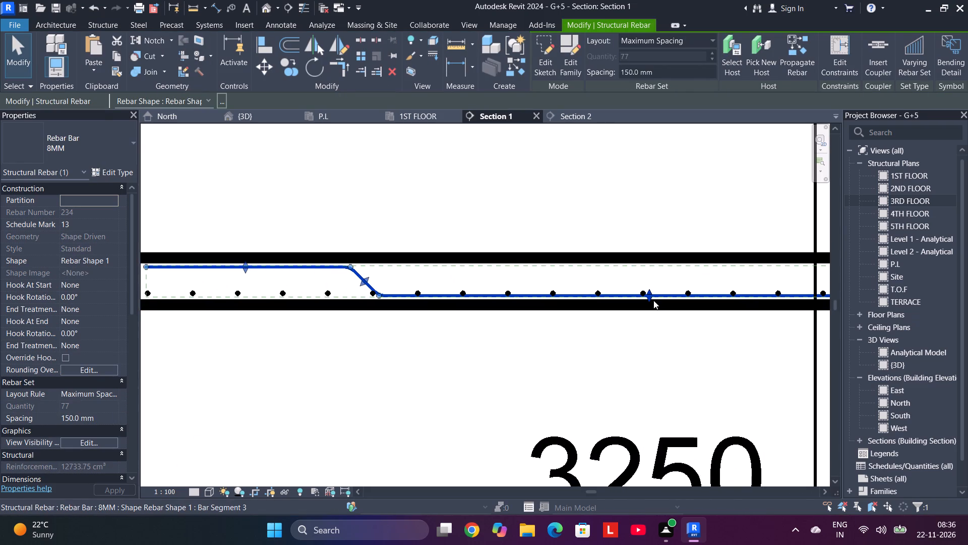
click(641, 280)
click(642, 289)
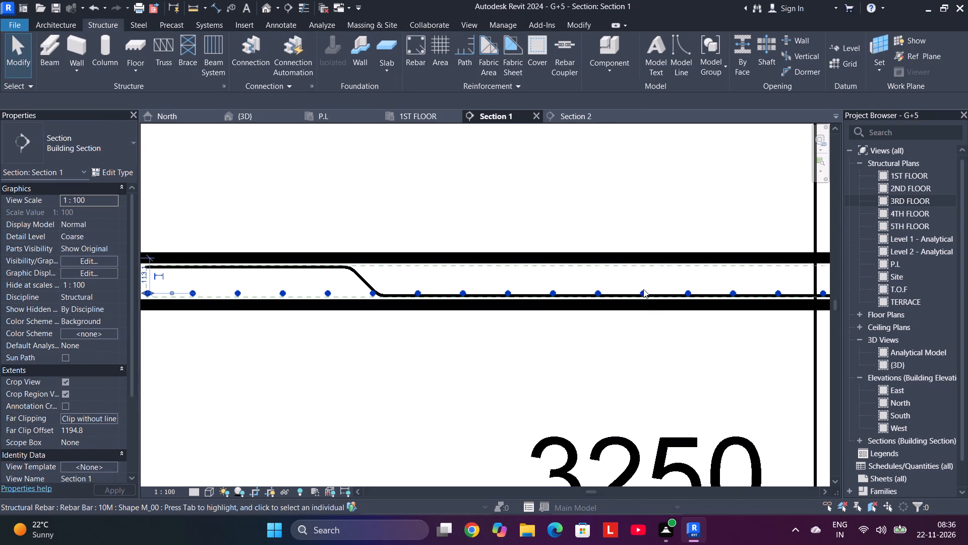
key(Up)
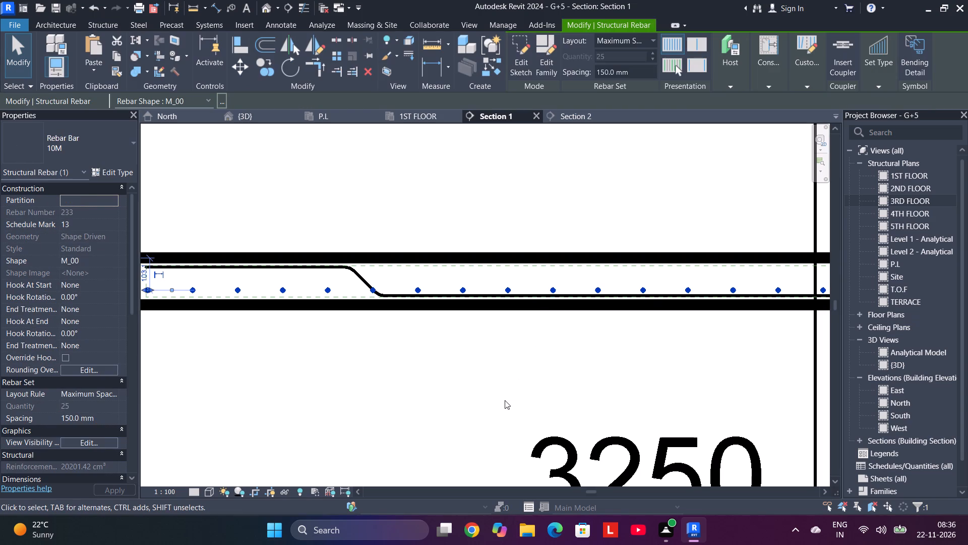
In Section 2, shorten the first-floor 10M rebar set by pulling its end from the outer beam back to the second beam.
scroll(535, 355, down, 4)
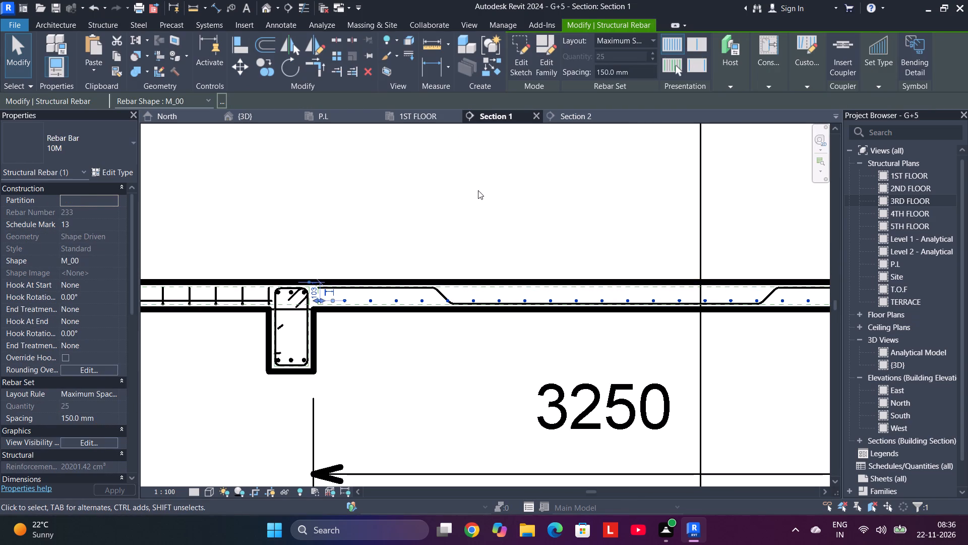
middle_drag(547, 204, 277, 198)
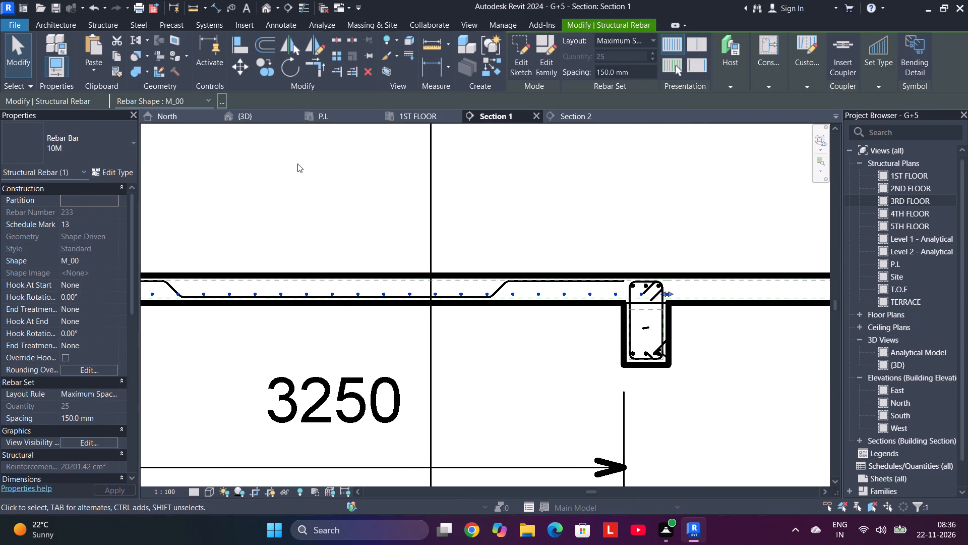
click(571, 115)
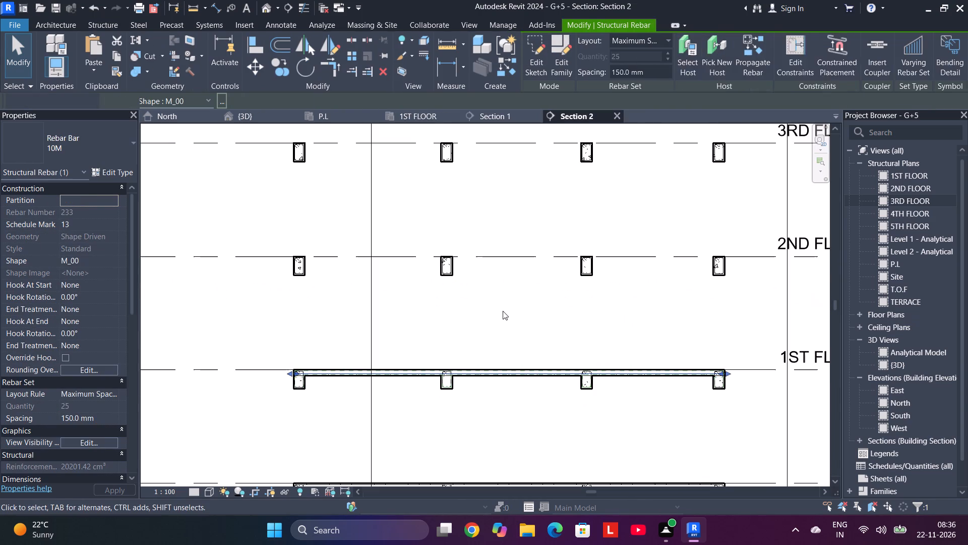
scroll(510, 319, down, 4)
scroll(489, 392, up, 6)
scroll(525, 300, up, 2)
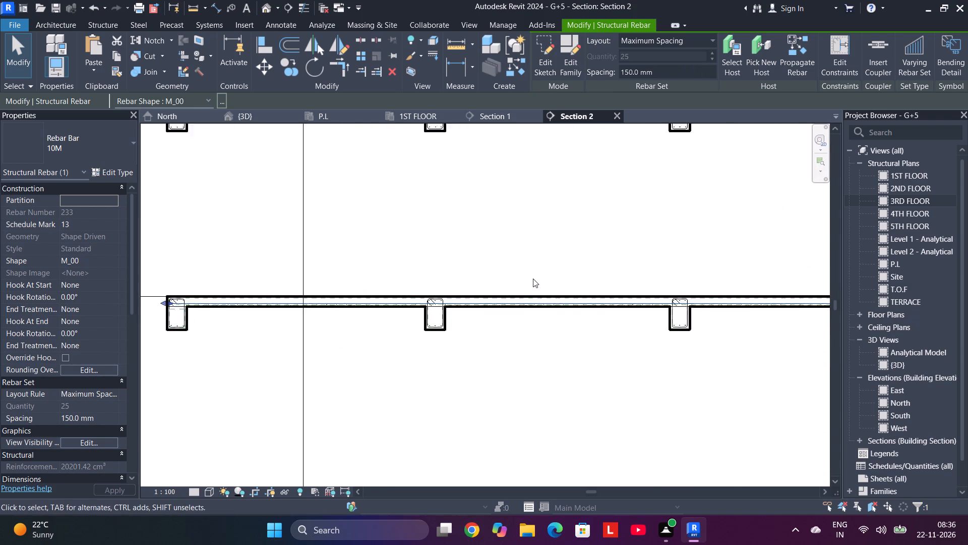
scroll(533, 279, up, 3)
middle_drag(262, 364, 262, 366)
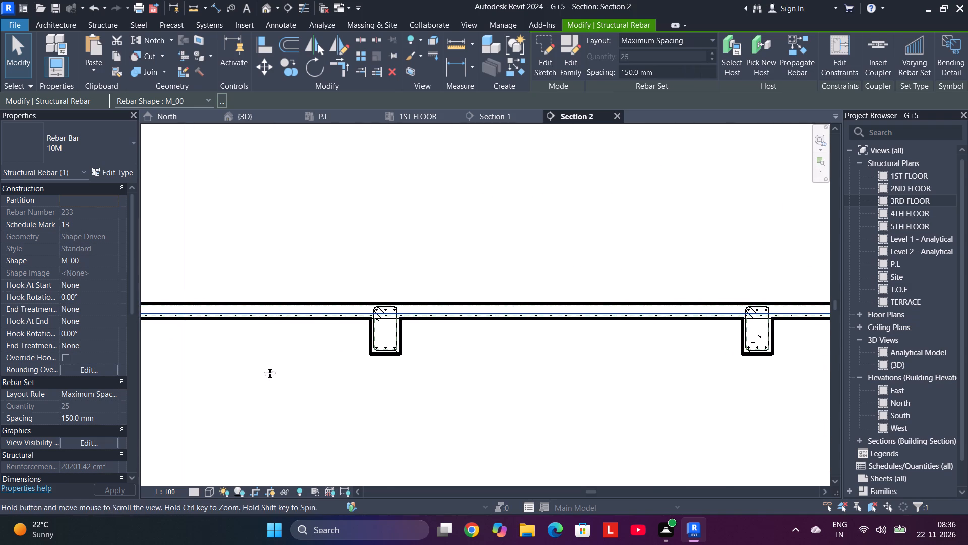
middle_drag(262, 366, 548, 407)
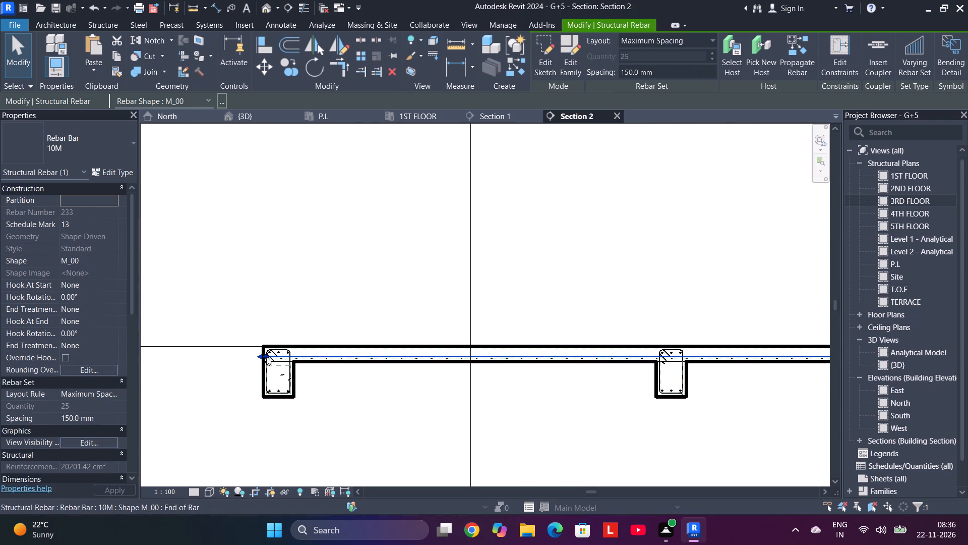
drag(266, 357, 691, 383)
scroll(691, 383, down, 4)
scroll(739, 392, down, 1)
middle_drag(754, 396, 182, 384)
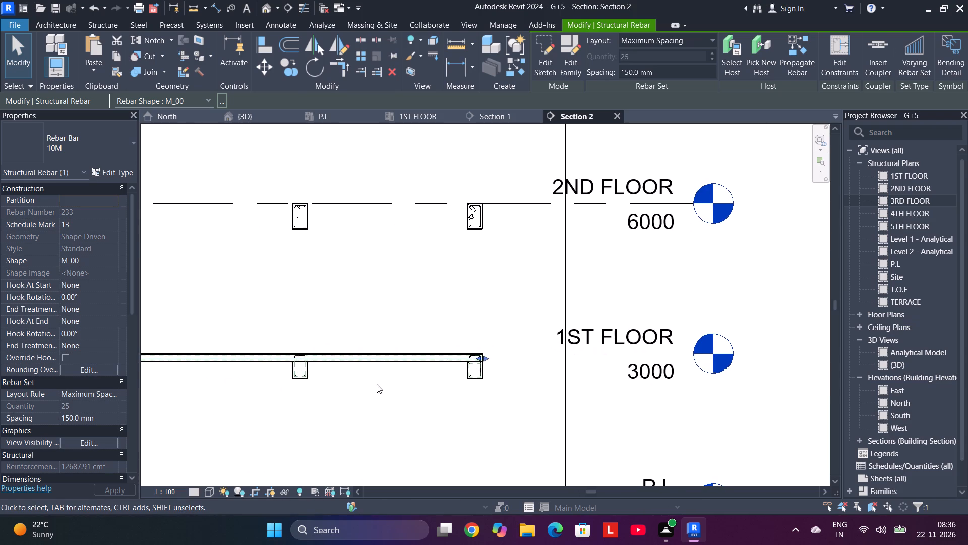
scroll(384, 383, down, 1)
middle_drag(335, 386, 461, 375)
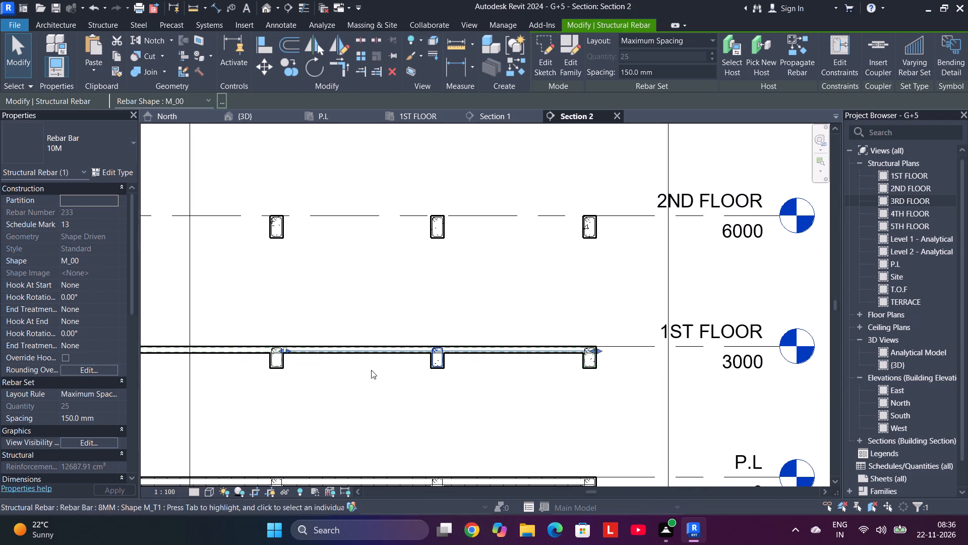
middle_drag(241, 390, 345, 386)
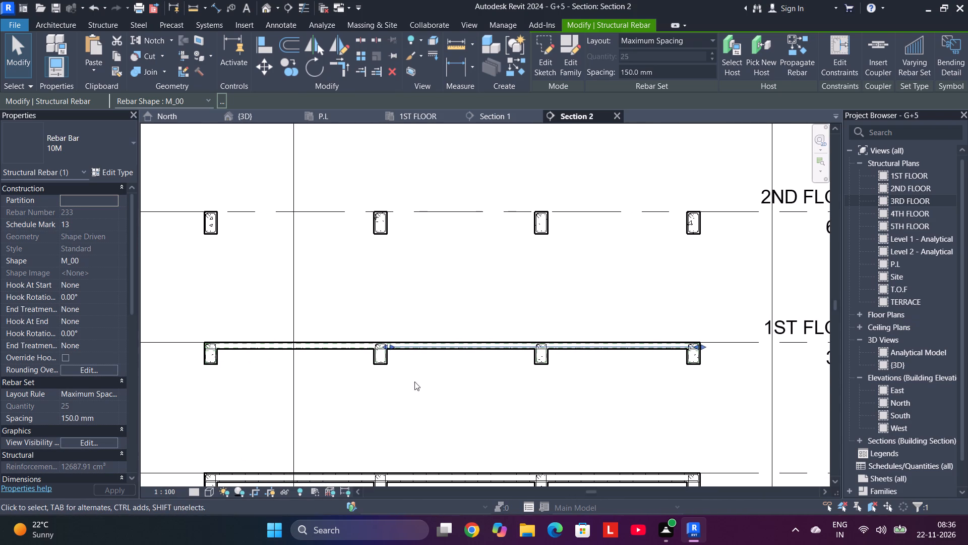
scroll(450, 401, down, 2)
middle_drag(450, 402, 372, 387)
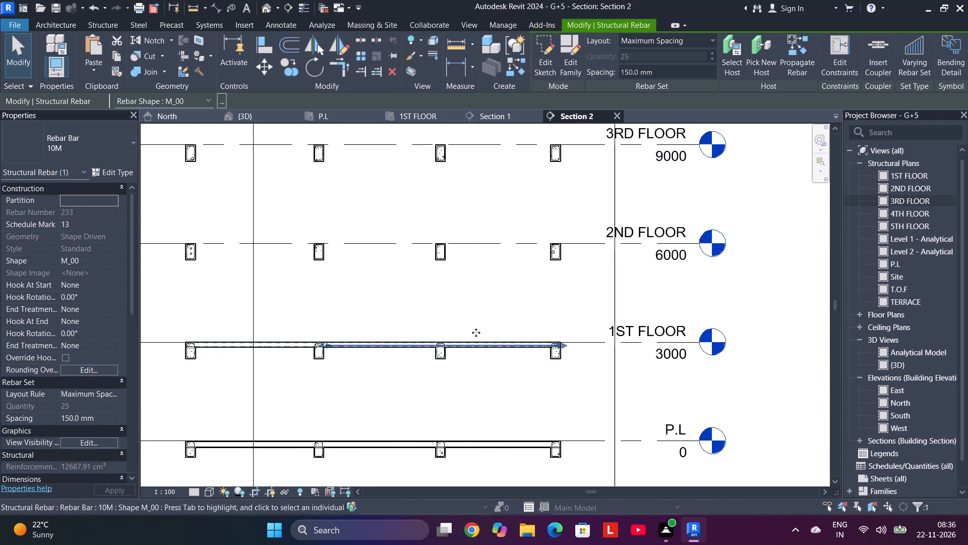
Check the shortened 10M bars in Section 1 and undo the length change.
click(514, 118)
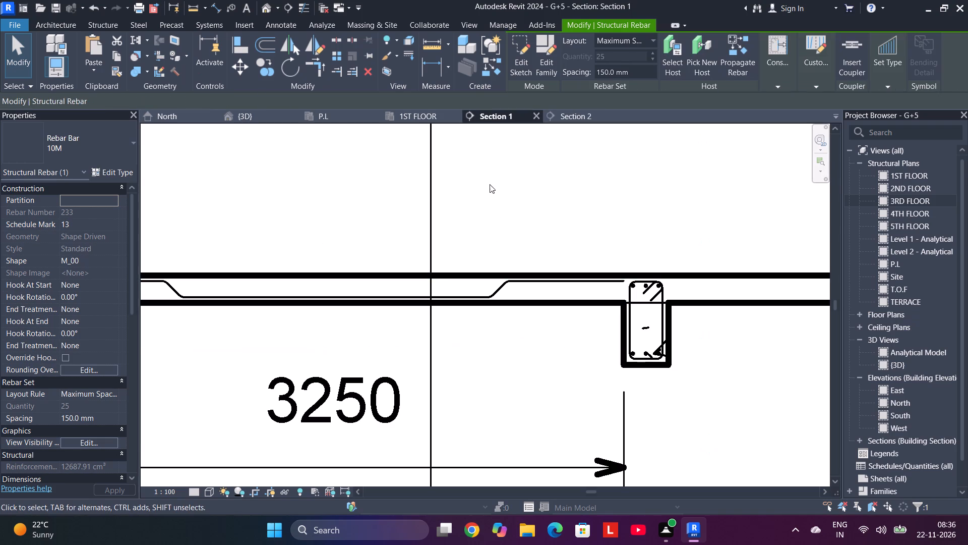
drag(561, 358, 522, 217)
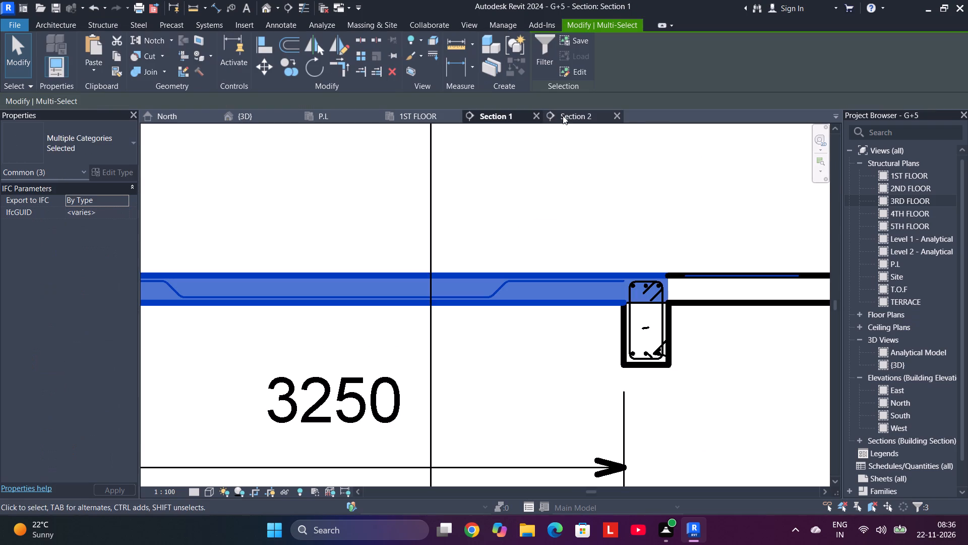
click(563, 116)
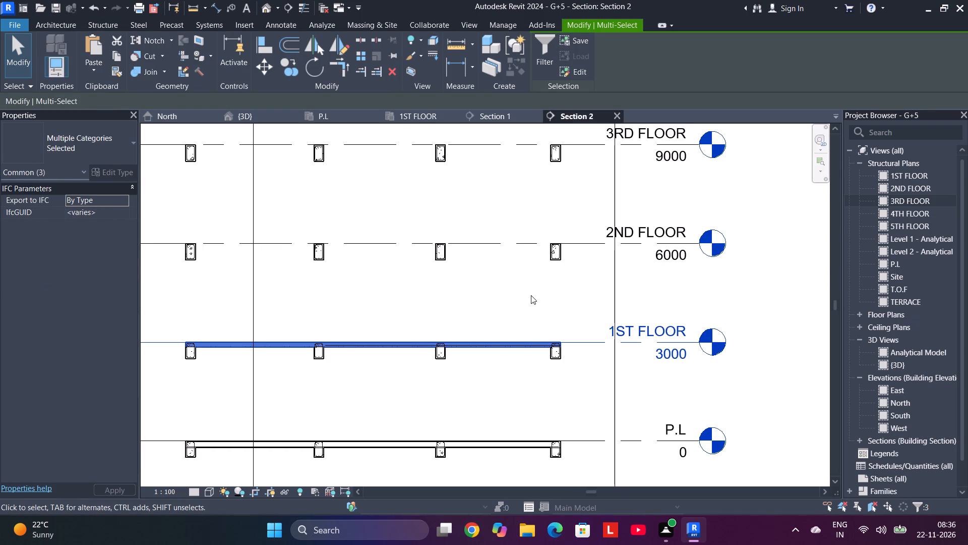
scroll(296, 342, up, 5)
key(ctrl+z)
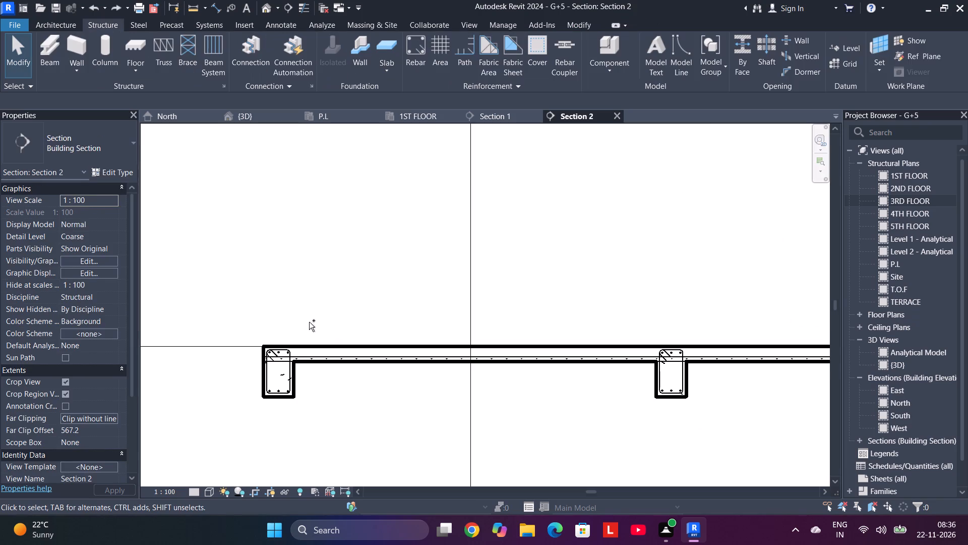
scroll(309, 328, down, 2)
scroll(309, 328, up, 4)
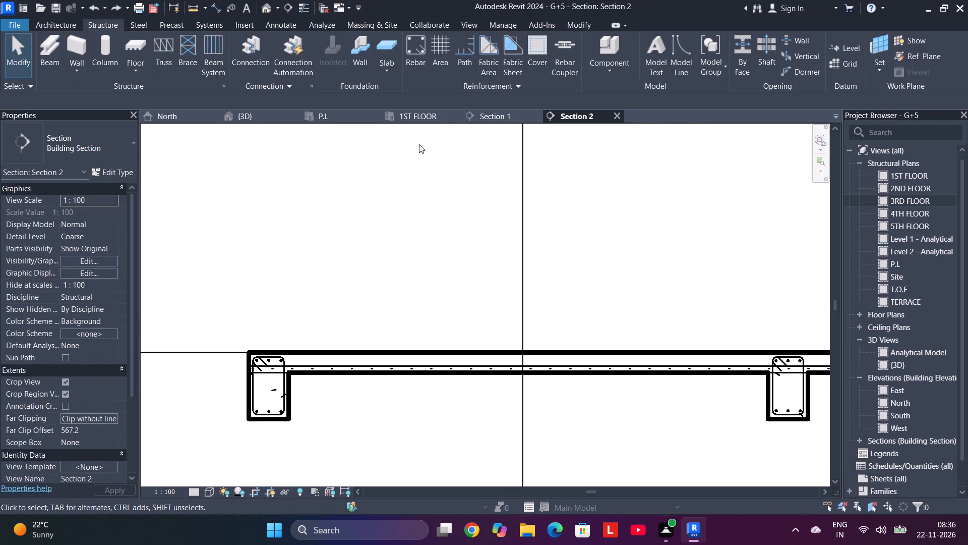
Select the cranked 8MM rebar set in Section 1 and open its layout rule.
click(504, 116)
click(521, 279)
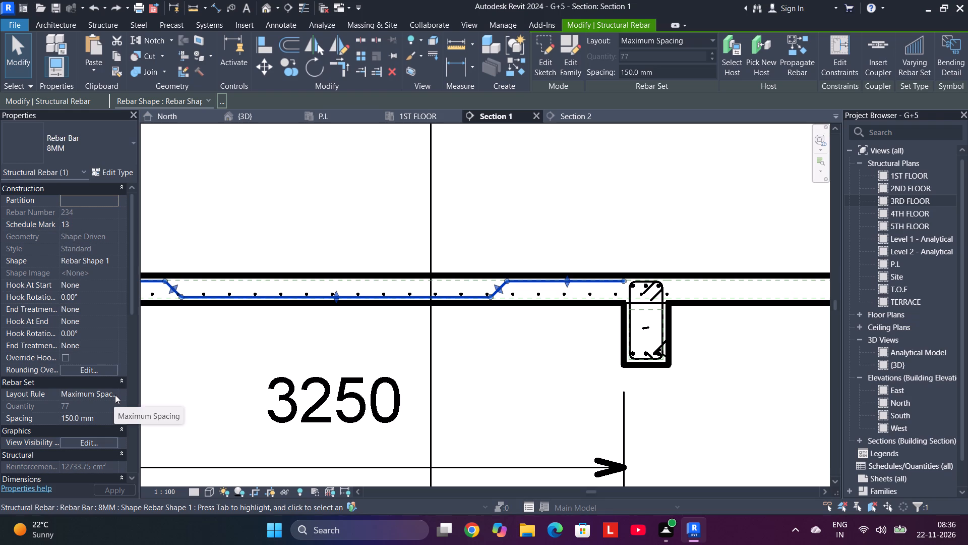
click(115, 395)
click(115, 395)
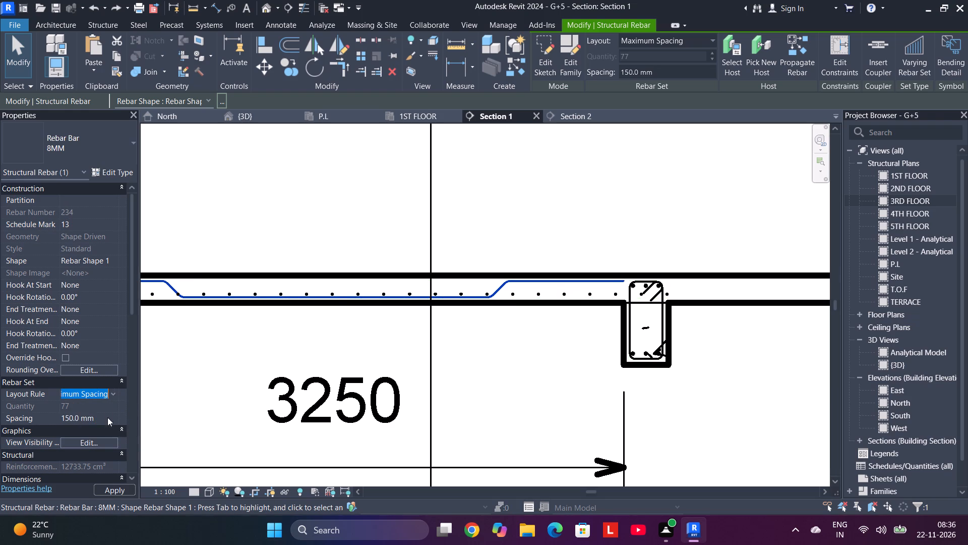
click(236, 352)
scroll(183, 411, down, 3)
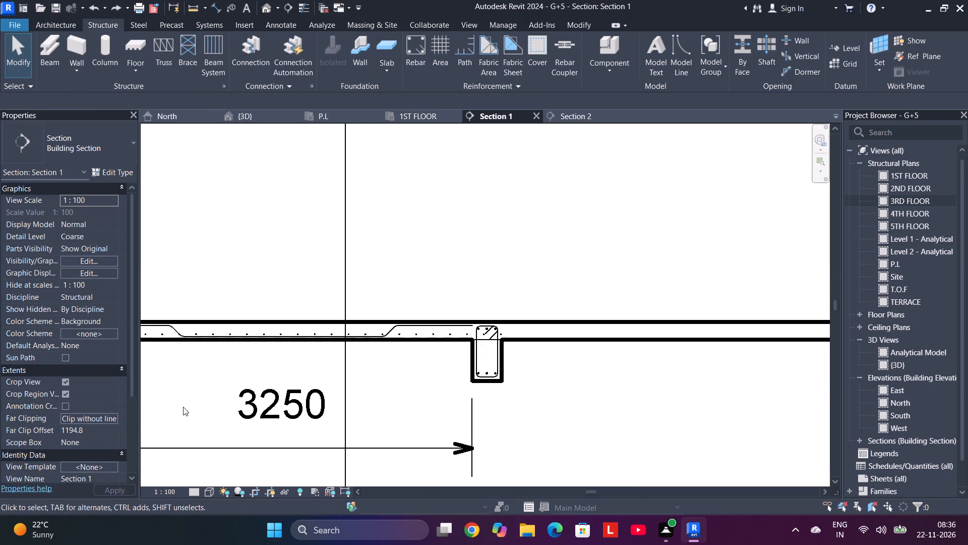
middle_drag(187, 404, 356, 399)
Inspect the 8MM slab rebar set in Section 2 and check its extent on the 1ST FLOOR plan.
click(571, 116)
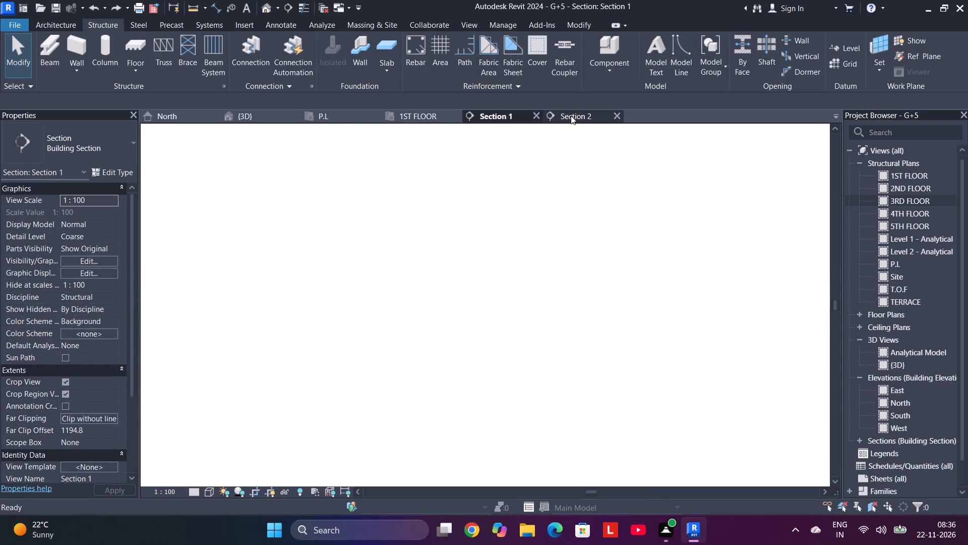
scroll(355, 373, up, 6)
click(348, 368)
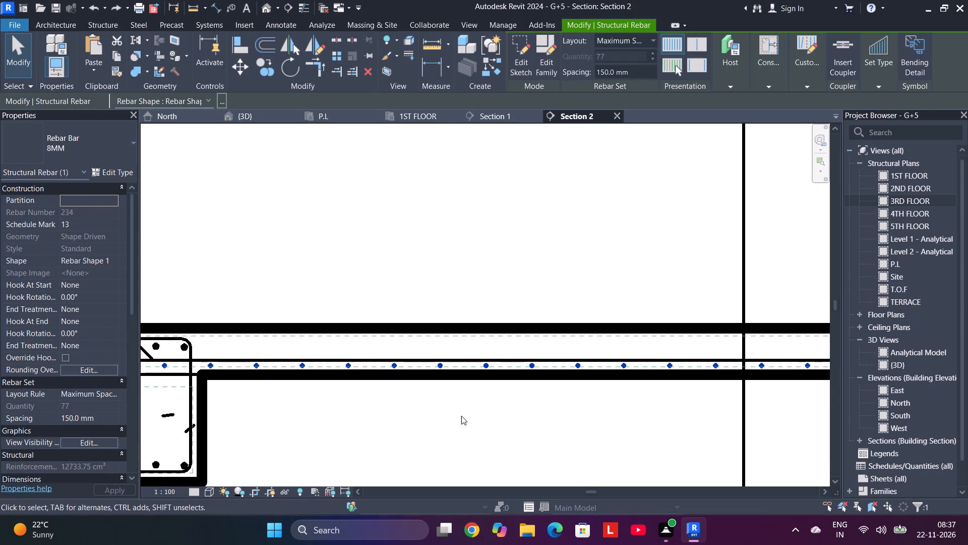
scroll(461, 416, down, 10)
middle_drag(529, 428, 370, 416)
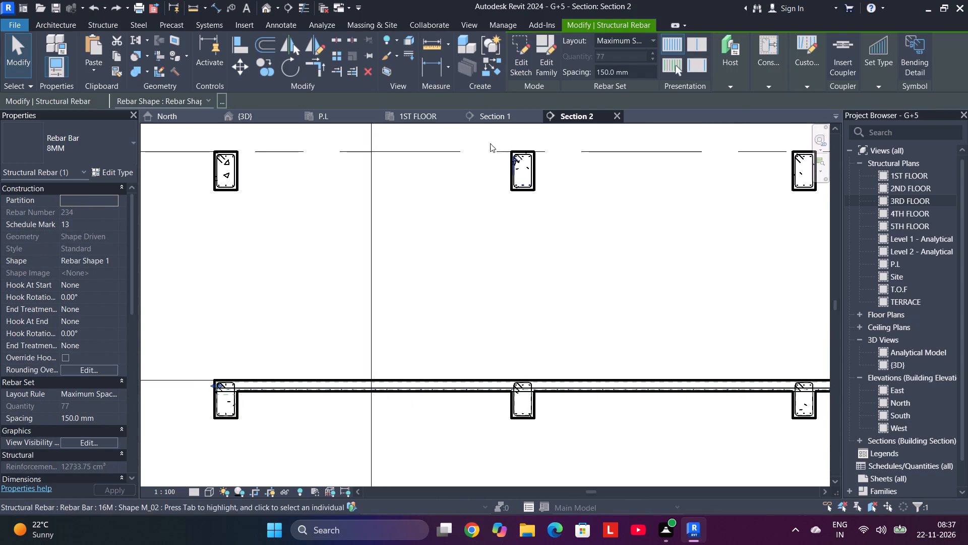
click(419, 112)
scroll(473, 318, down, 4)
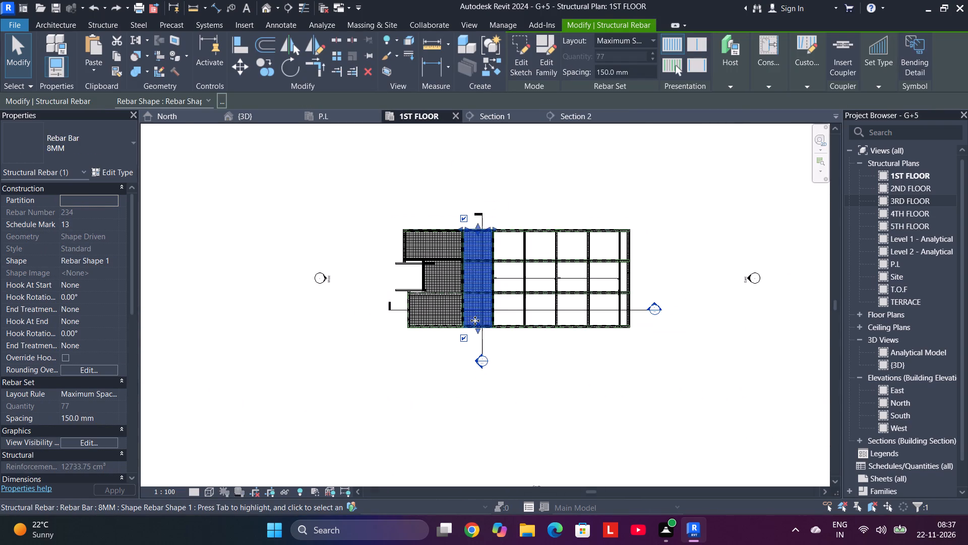
click(510, 347)
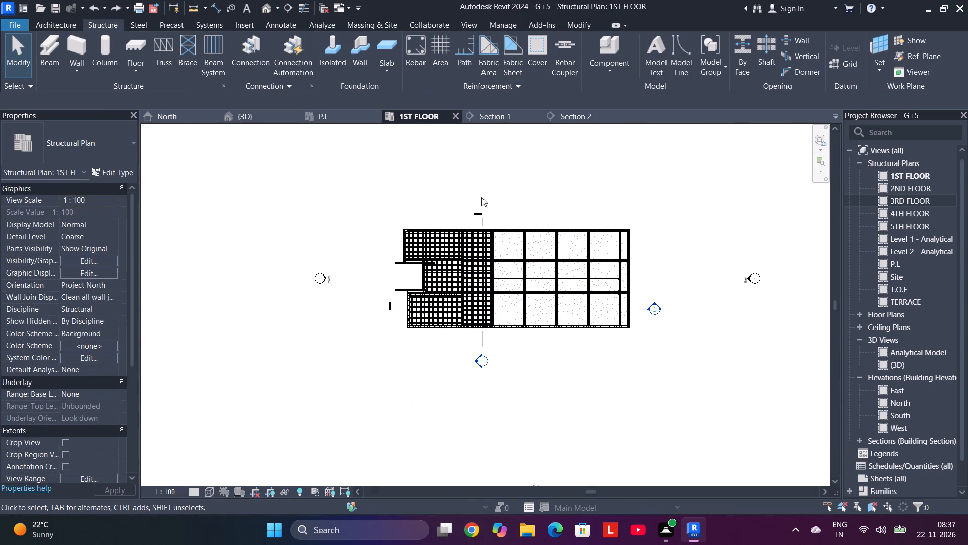
On the 1ST FLOOR plan, move the Section 2 line east into the adjacent unreinforced bay.
click(481, 214)
scroll(479, 214, up, 5)
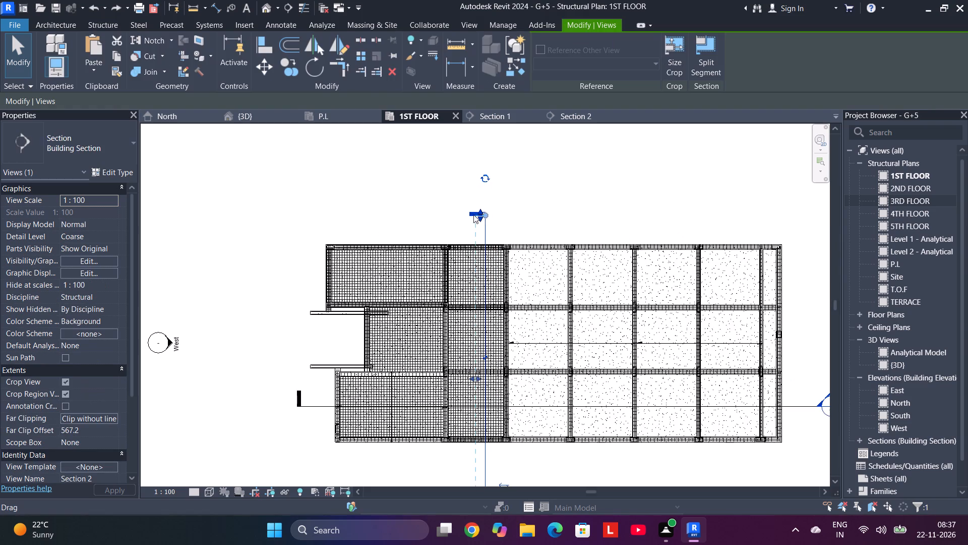
drag(472, 211, 539, 211)
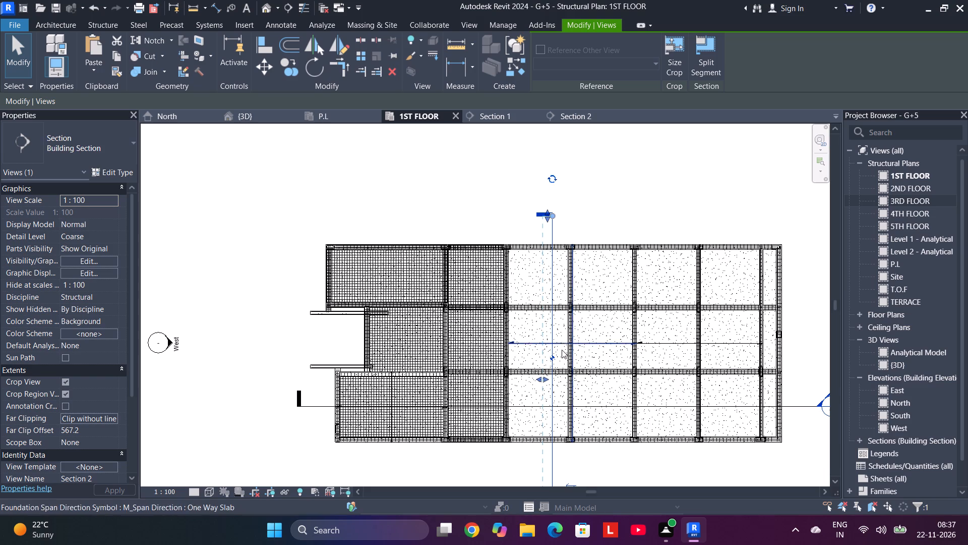
In Section 1, pull the 10M rebar set's distribution end back to the near face of the beam ending the 3250 mm bay.
middle_drag(643, 473, 587, 452)
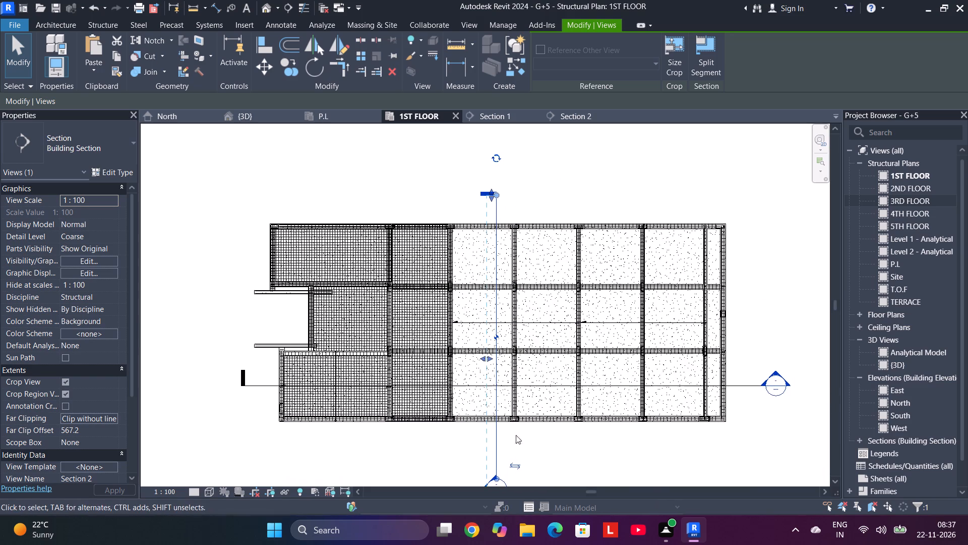
click(244, 377)
right_click(244, 377)
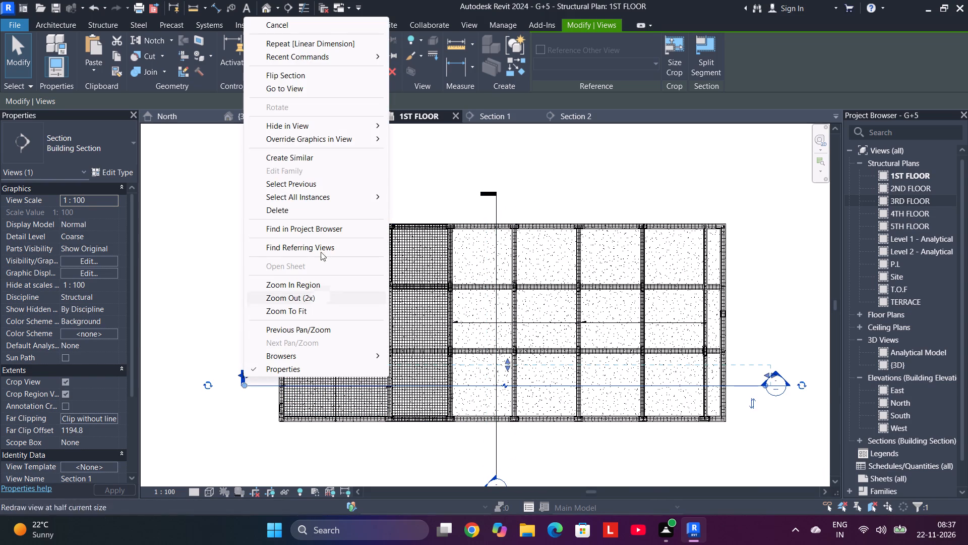
click(287, 91)
scroll(482, 310, down, 5)
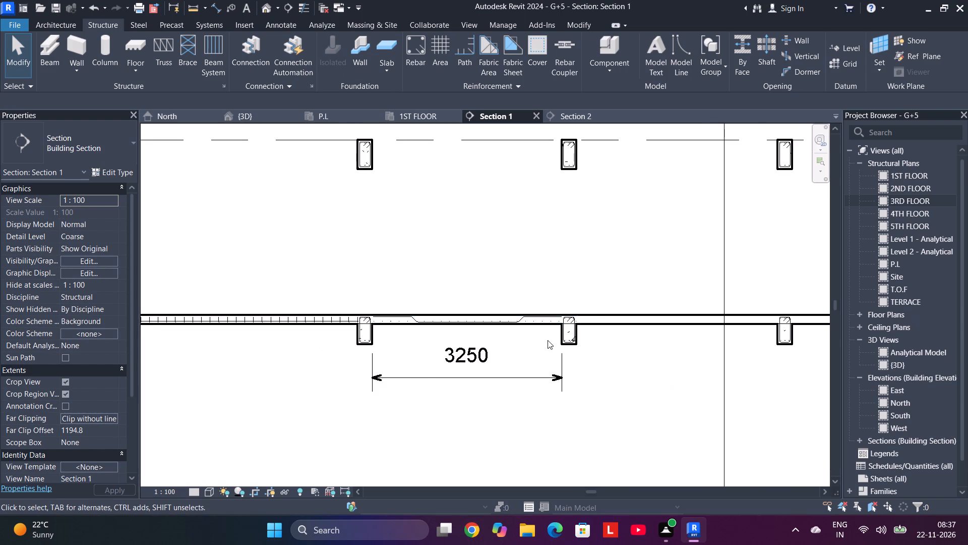
scroll(548, 340, down, 3)
middle_drag(543, 342, 94, 330)
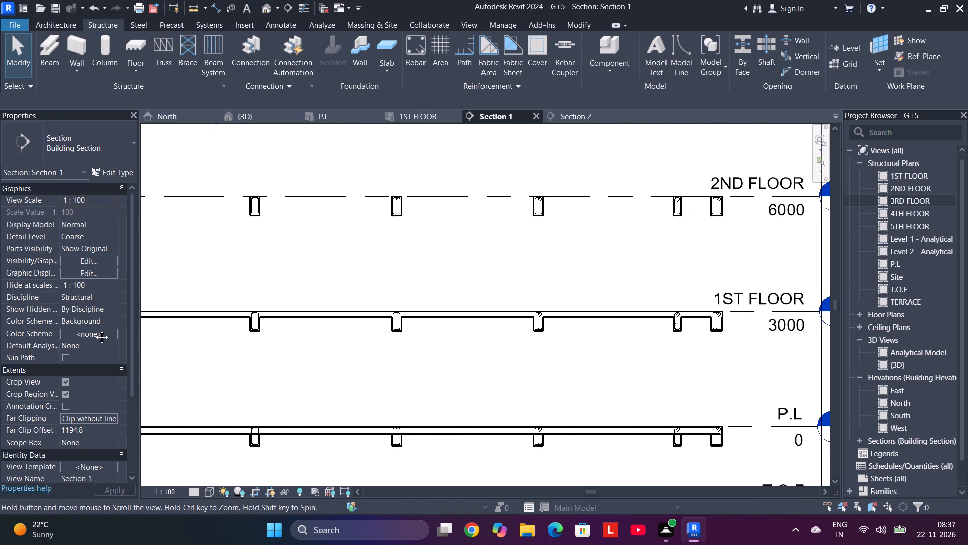
middle_drag(94, 330, 215, 322)
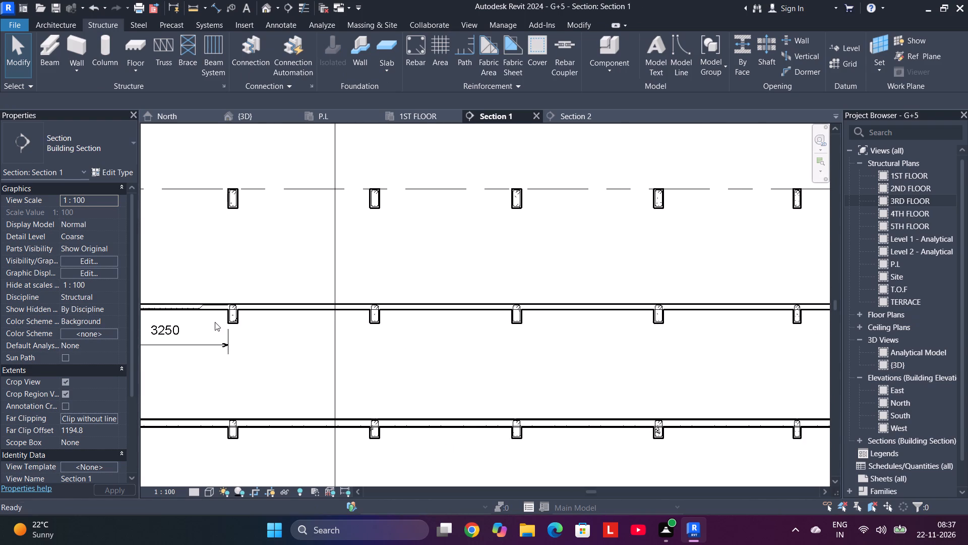
scroll(353, 319, up, 7)
middle_drag(400, 324, 537, 346)
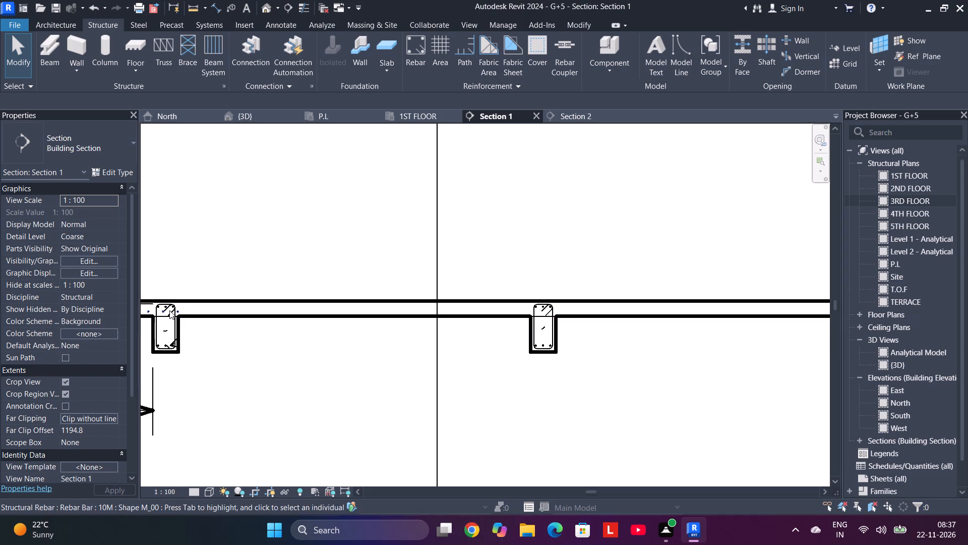
scroll(192, 310, up, 5)
middle_drag(199, 303, 386, 307)
click(349, 316)
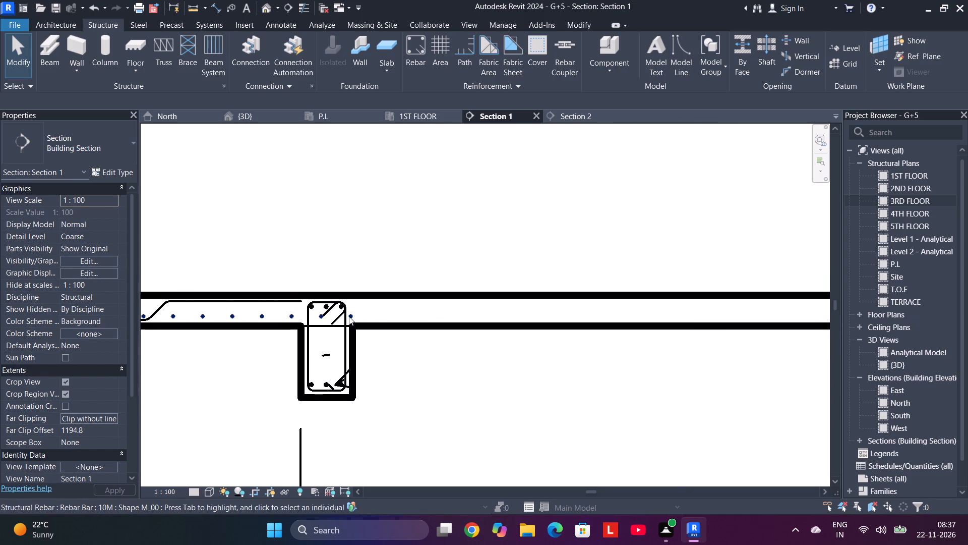
drag(352, 316, 300, 316)
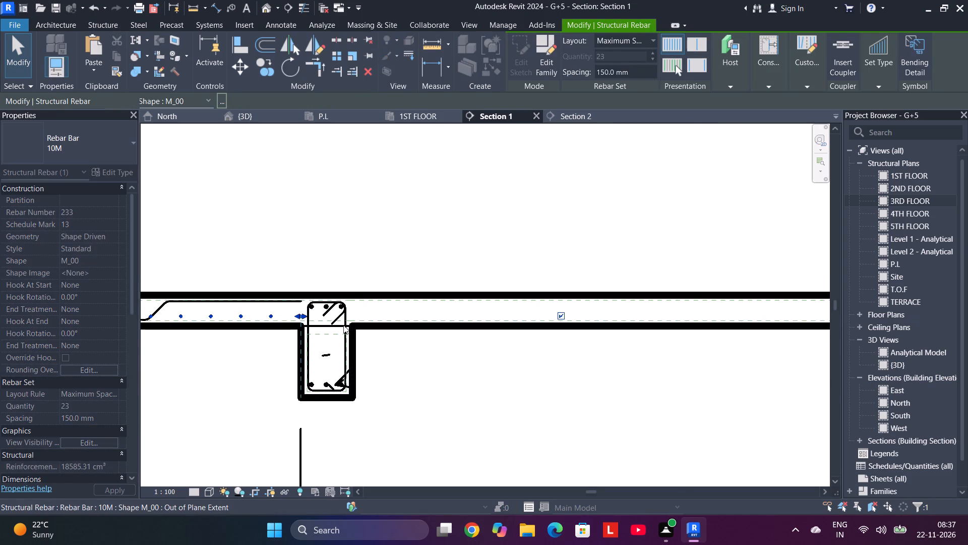
click(430, 366)
Examine the first-floor slab bays beyond the 3250 mm bay in Section 1.
middle_drag(406, 253, 391, 271)
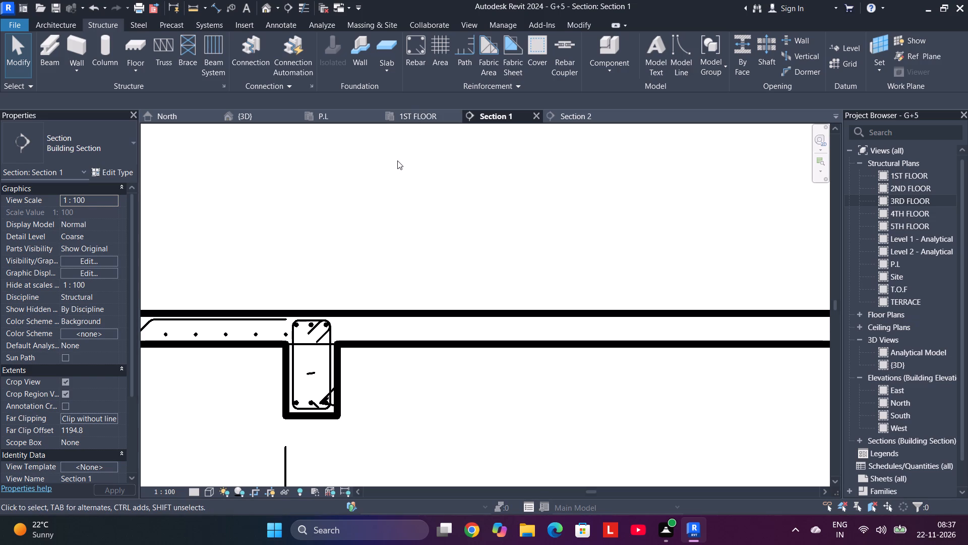
scroll(390, 171, down, 3)
middle_drag(392, 187, 361, 197)
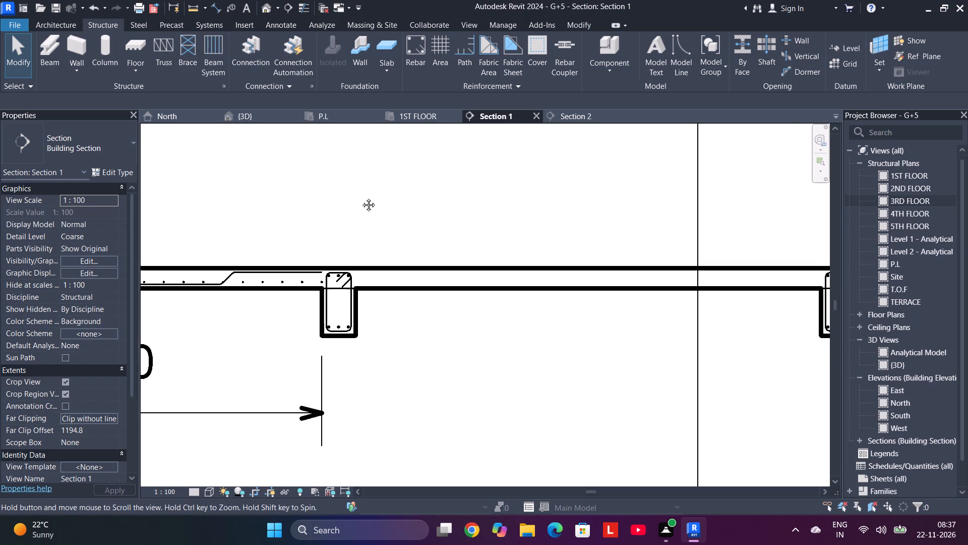
middle_drag(361, 197, 262, 201)
scroll(304, 199, down, 3)
middle_drag(327, 206, 325, 236)
scroll(334, 198, down, 1)
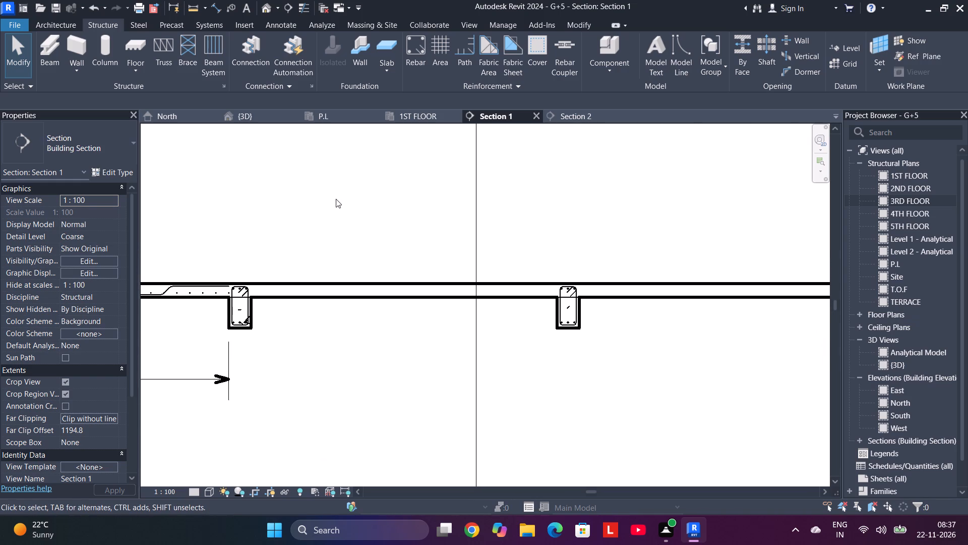
scroll(336, 199, down, 1)
middle_drag(341, 203, 333, 237)
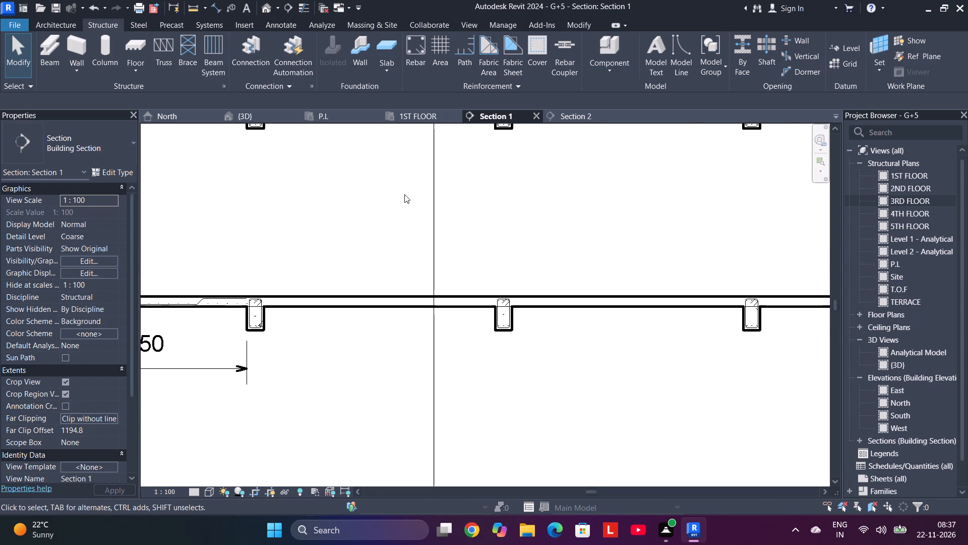
scroll(395, 220, down, 3)
middle_drag(395, 226, 355, 265)
scroll(366, 252, up, 1)
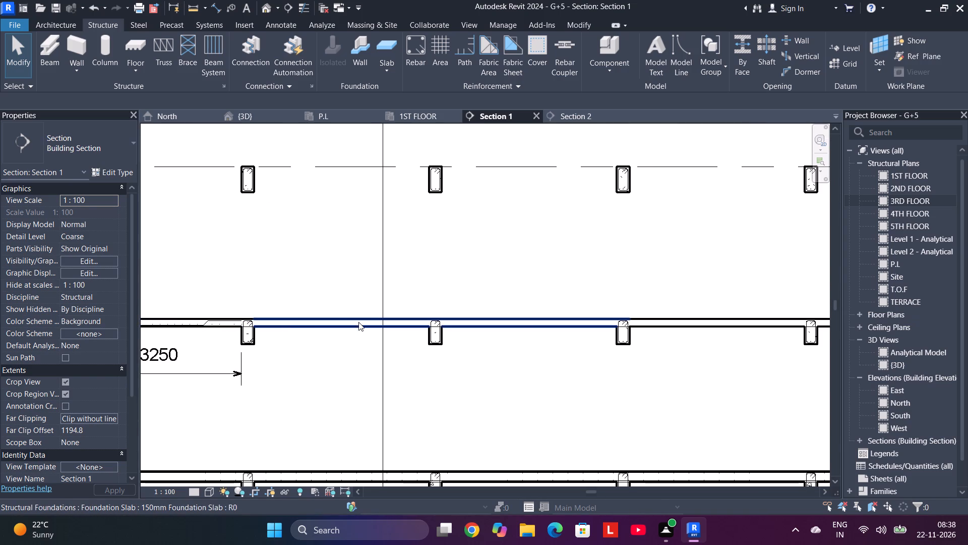
scroll(337, 288, down, 3)
middle_drag(349, 309, 362, 320)
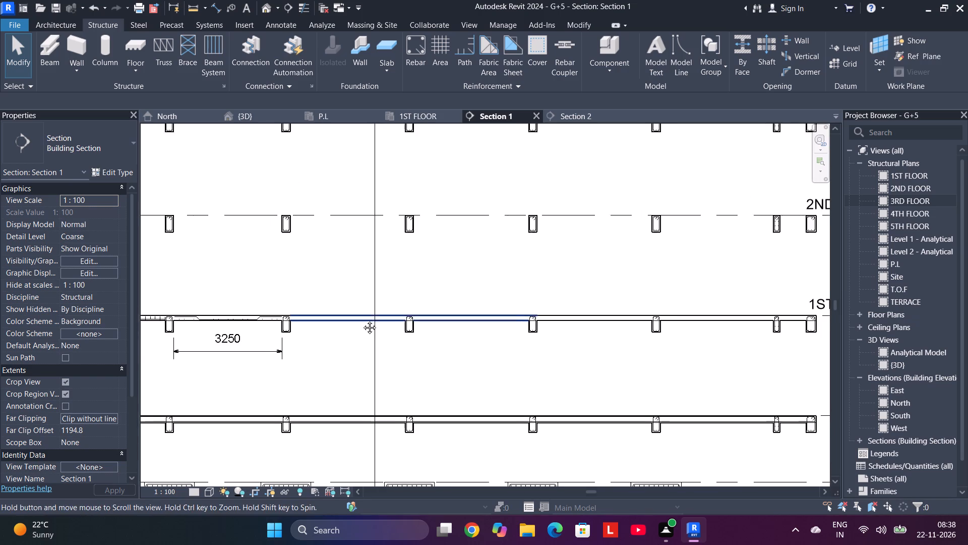
middle_drag(362, 320, 399, 330)
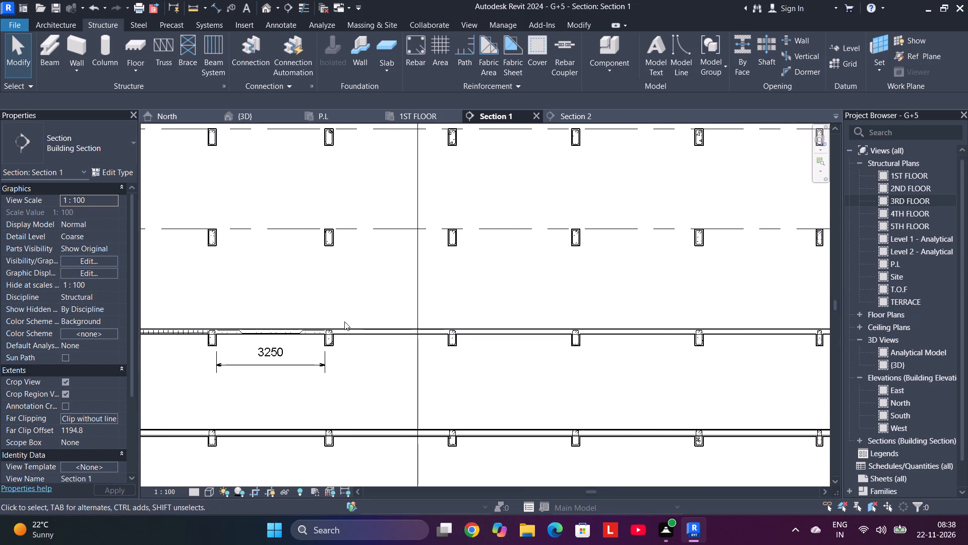
scroll(327, 318, up, 5)
middle_drag(327, 318, 270, 324)
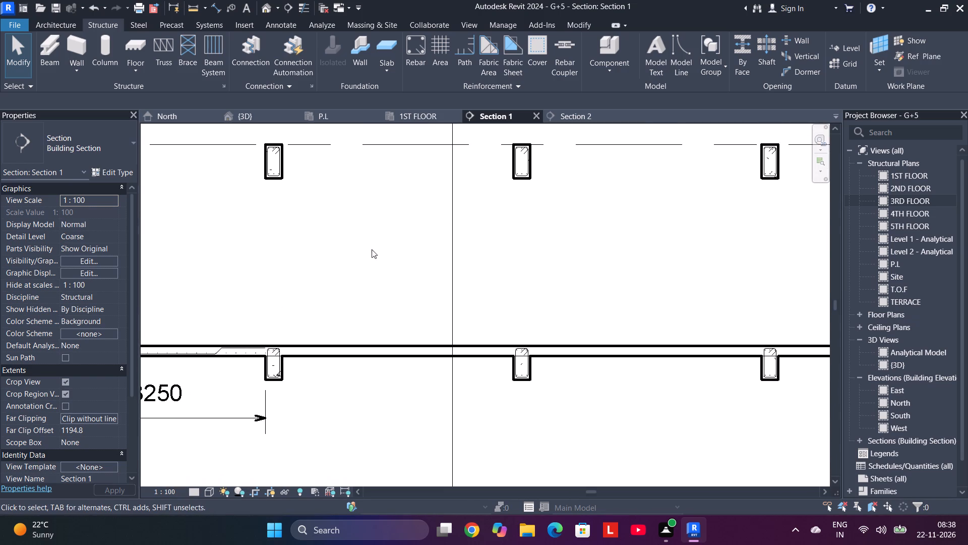
scroll(372, 255, down, 3)
middle_drag(369, 256, 328, 280)
click(428, 112)
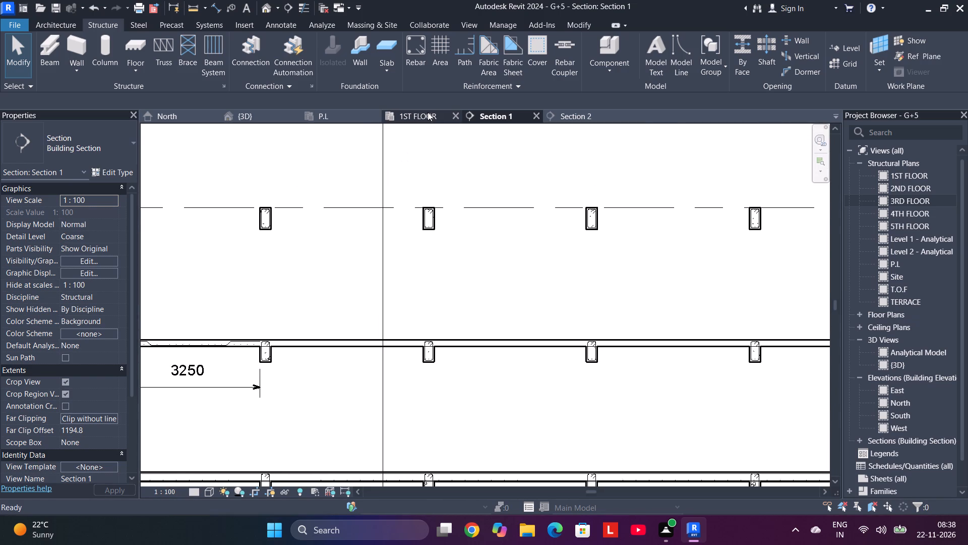
click(483, 112)
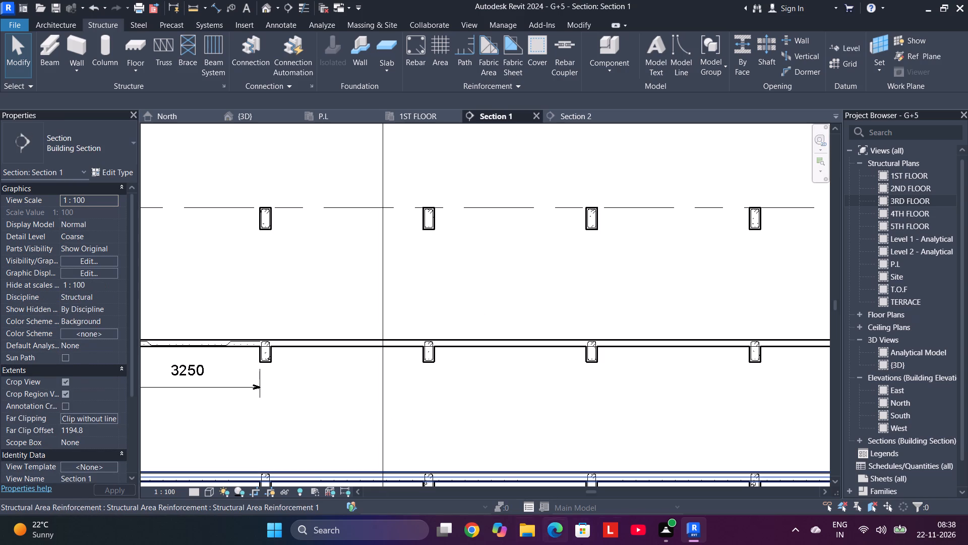
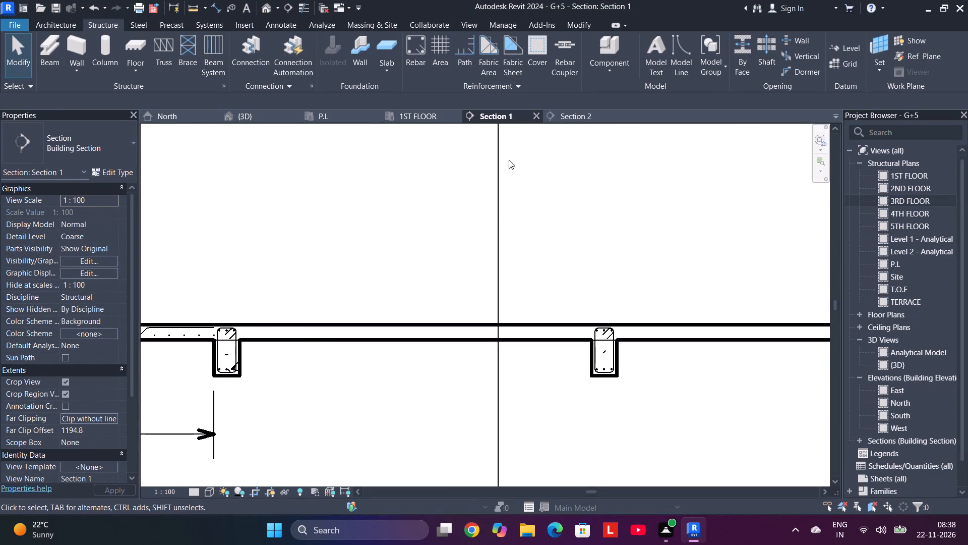
Check the unreinforced bays and the Section 1 line on the 1ST FLOOR plan, and go back to the Section 1 view.
scroll(425, 241, down, 3)
middle_drag(425, 241, 273, 241)
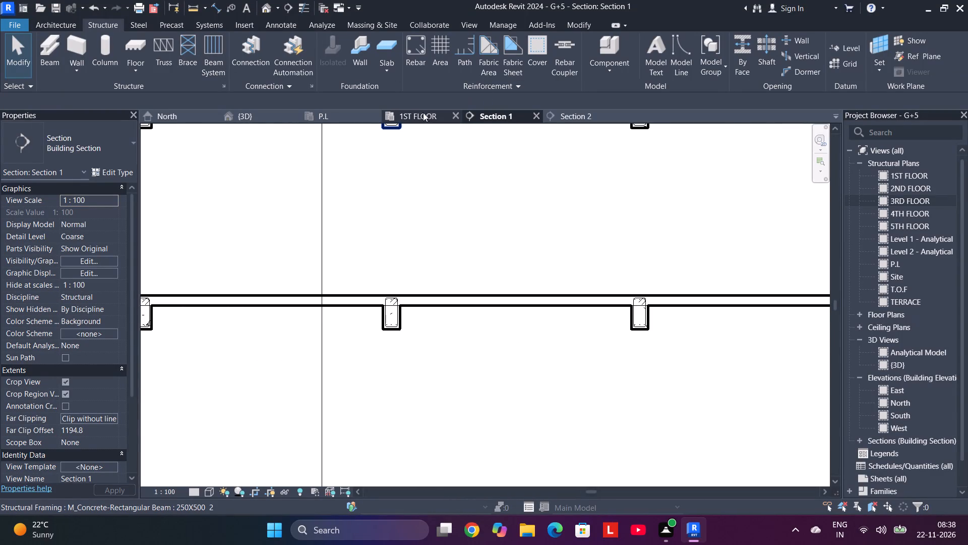
click(427, 114)
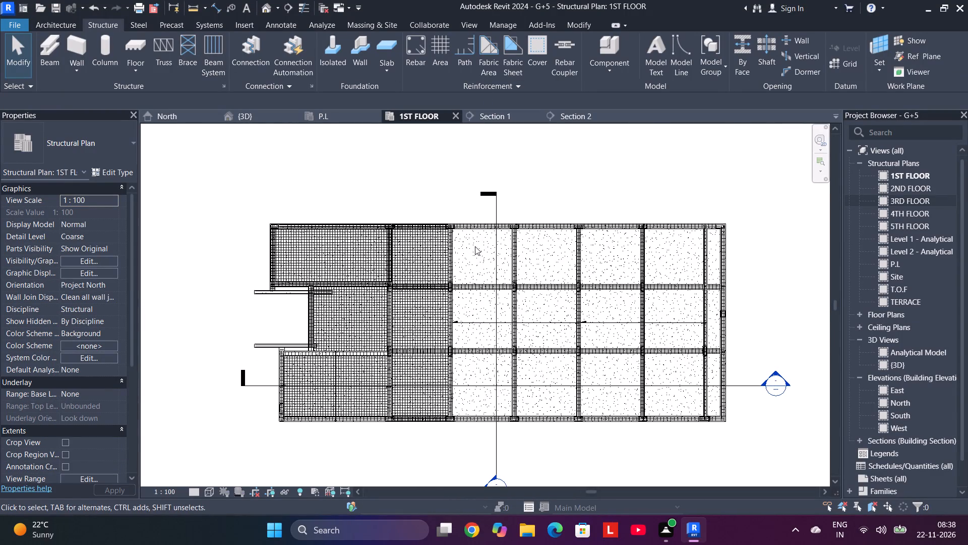
middle_drag(579, 193, 479, 200)
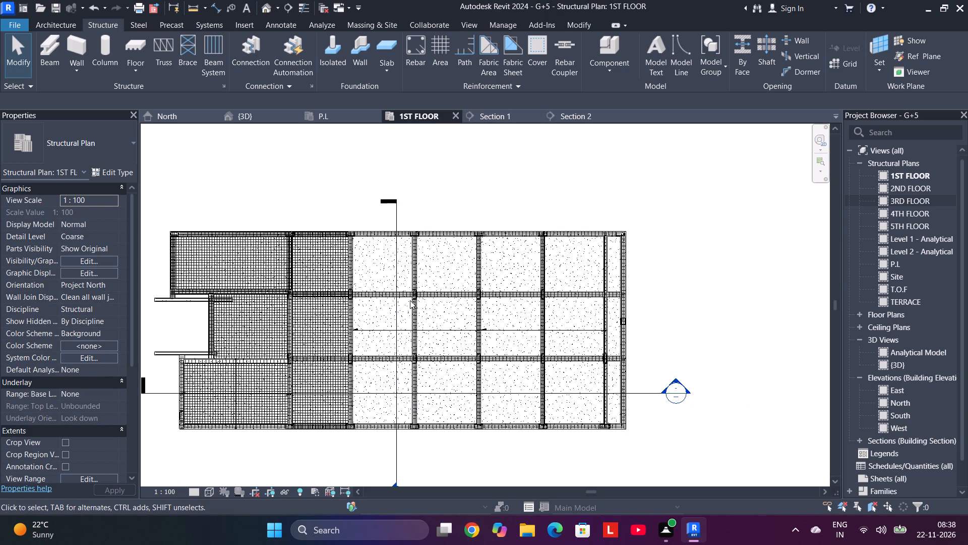
click(403, 392)
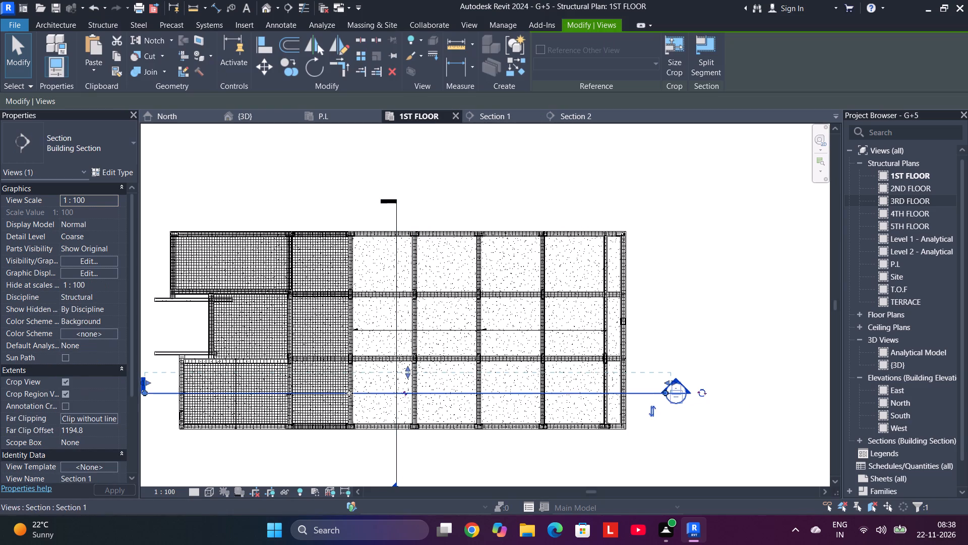
right_click(162, 396)
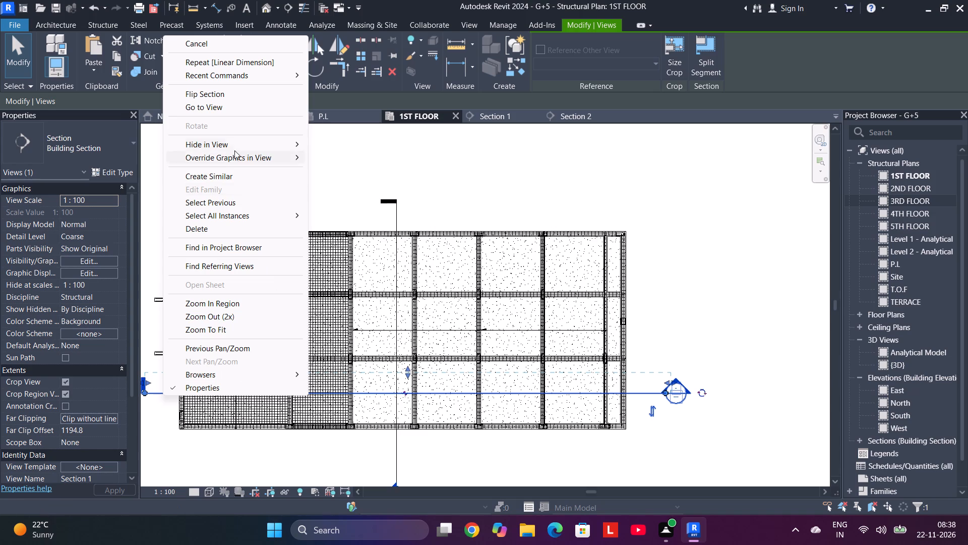
click(234, 102)
scroll(343, 264, down, 1)
middle_drag(370, 264, 422, 260)
scroll(337, 294, up, 3)
Place a straight M_00 8MM rebar set at 150 mm maximum spacing in the slab beyond the 3250 mm bay.
drag(326, 341, 298, 261)
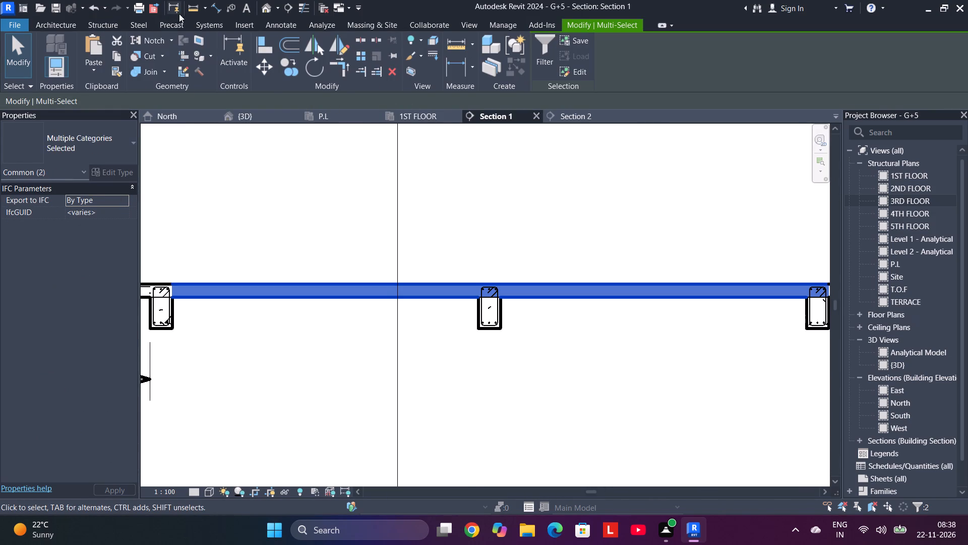
click(94, 24)
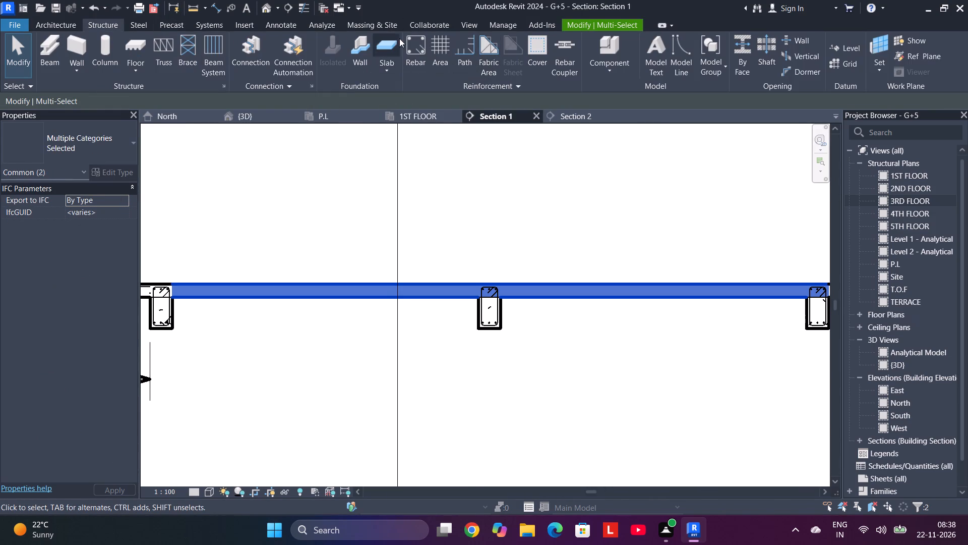
click(409, 45)
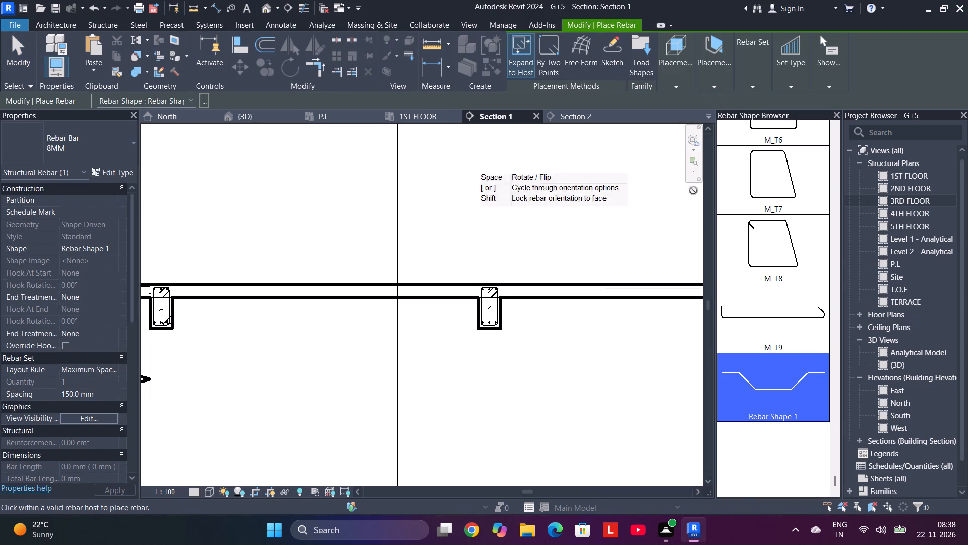
drag(838, 482, 836, 458)
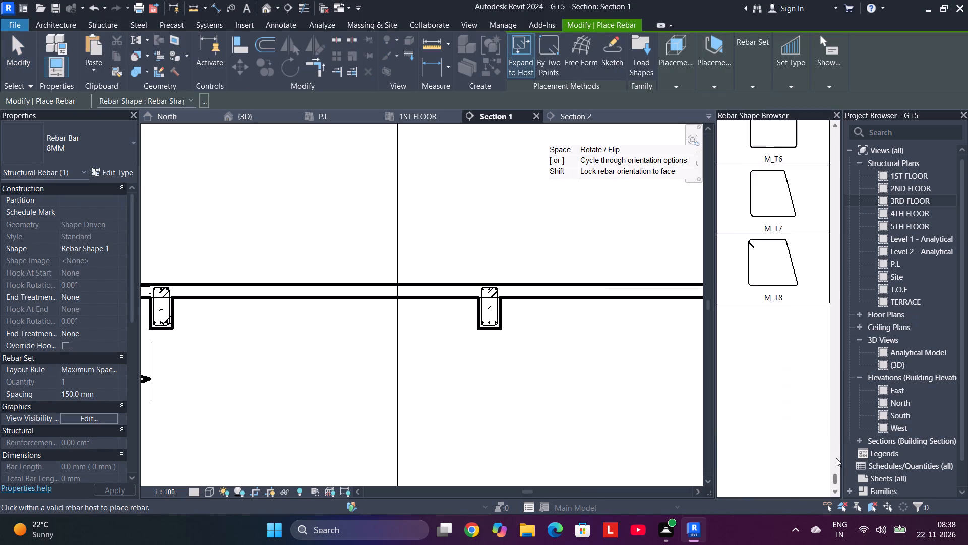
drag(836, 458, 896, 43)
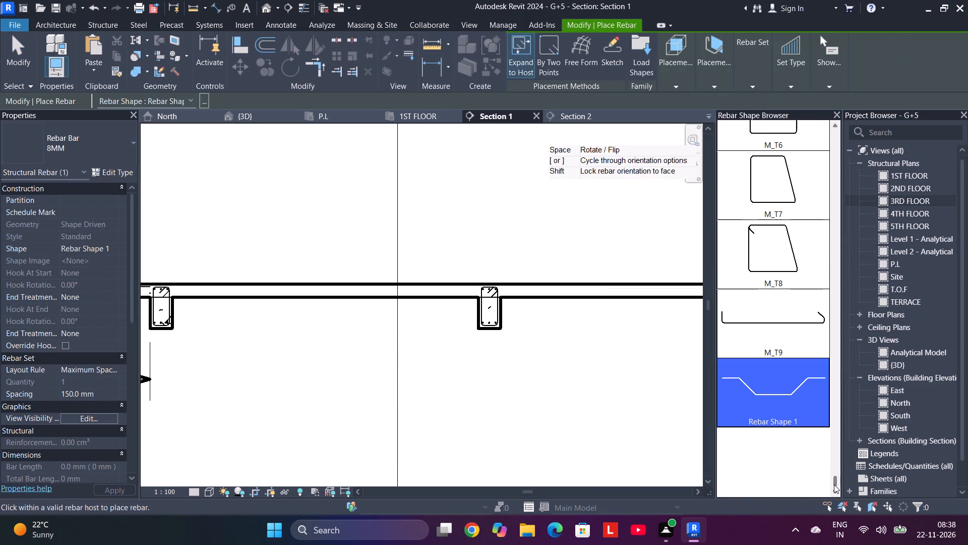
drag(834, 484, 831, 133)
click(783, 150)
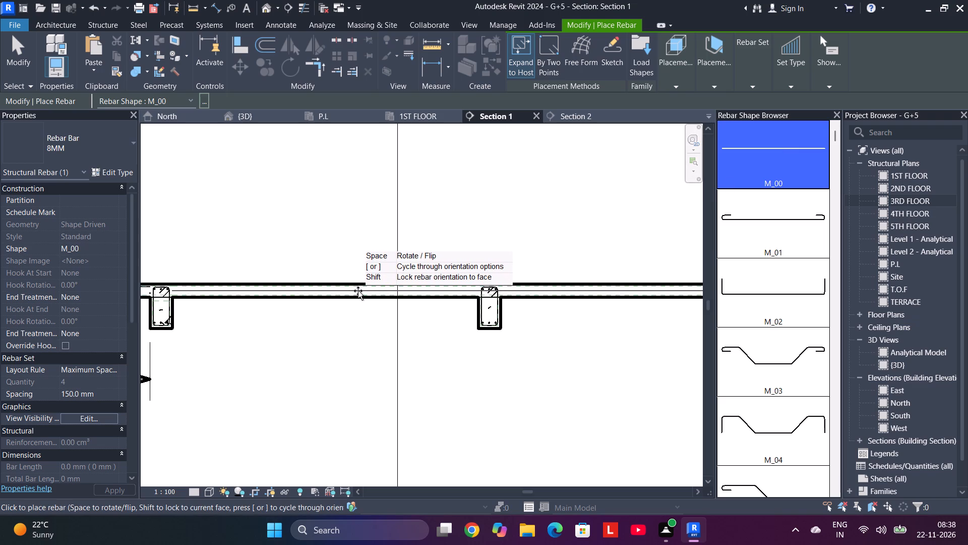
click(358, 289)
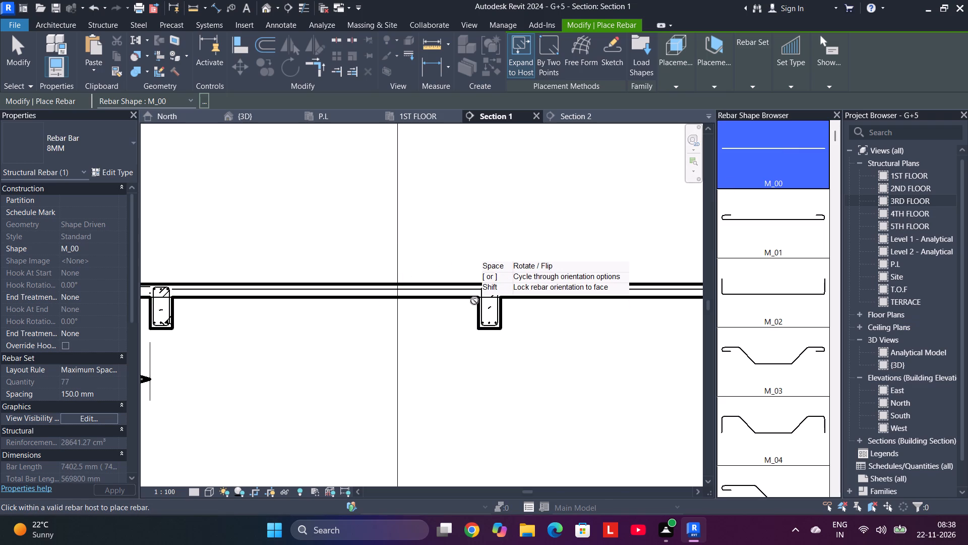
key(Escape)
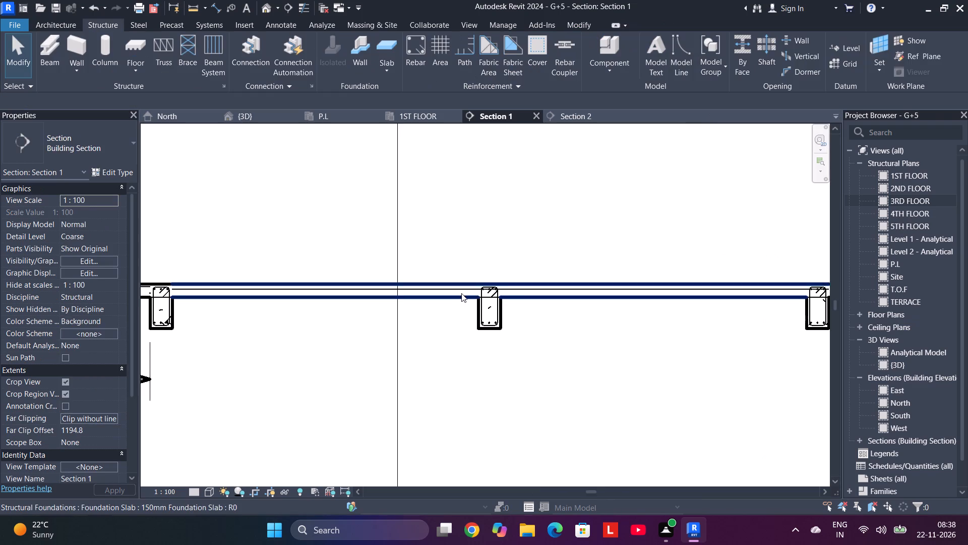
Open the new 8MM rebar set's sketch and delete its straight line.
click(461, 288)
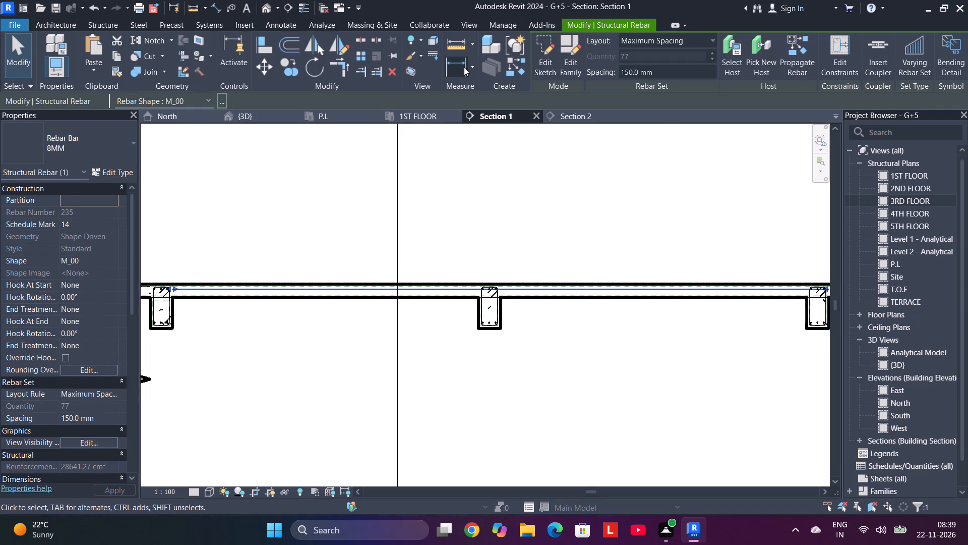
click(536, 52)
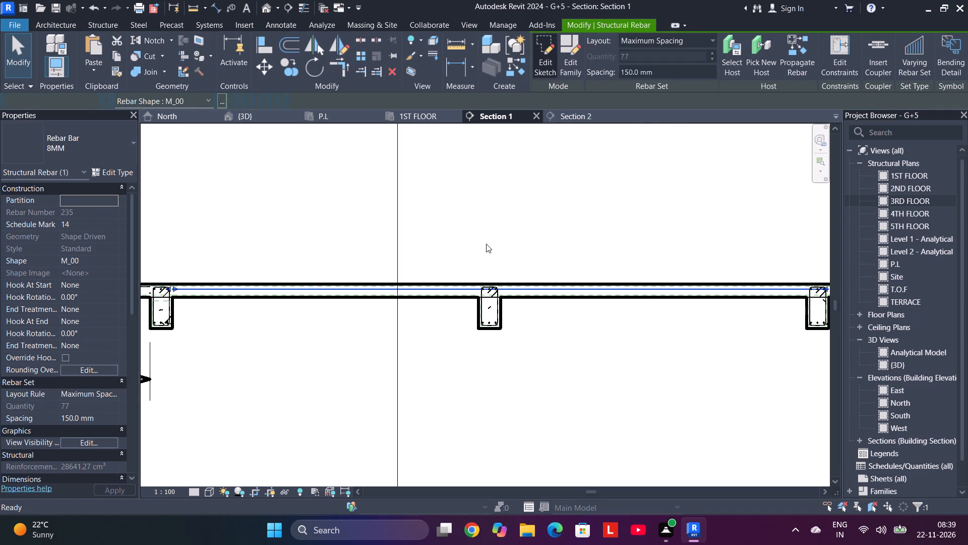
click(451, 288)
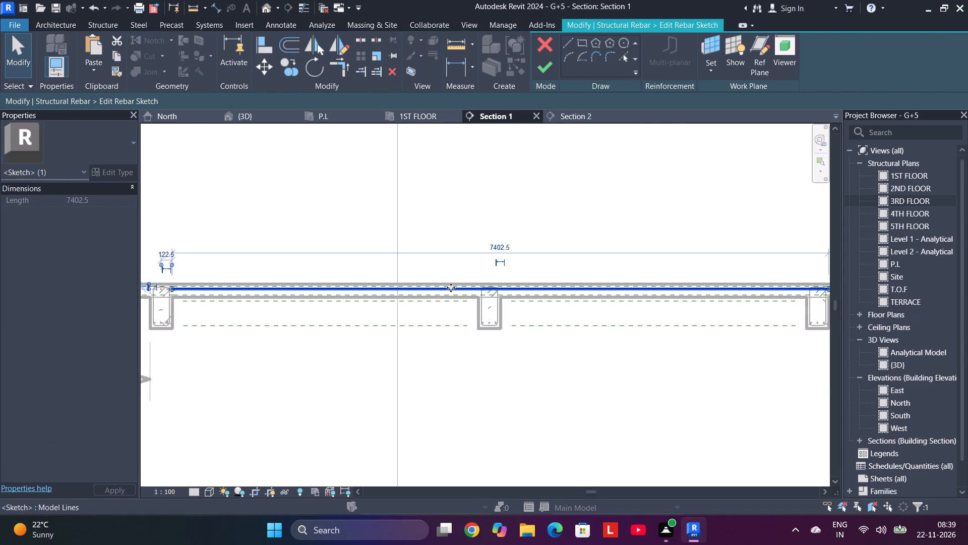
key(Delete)
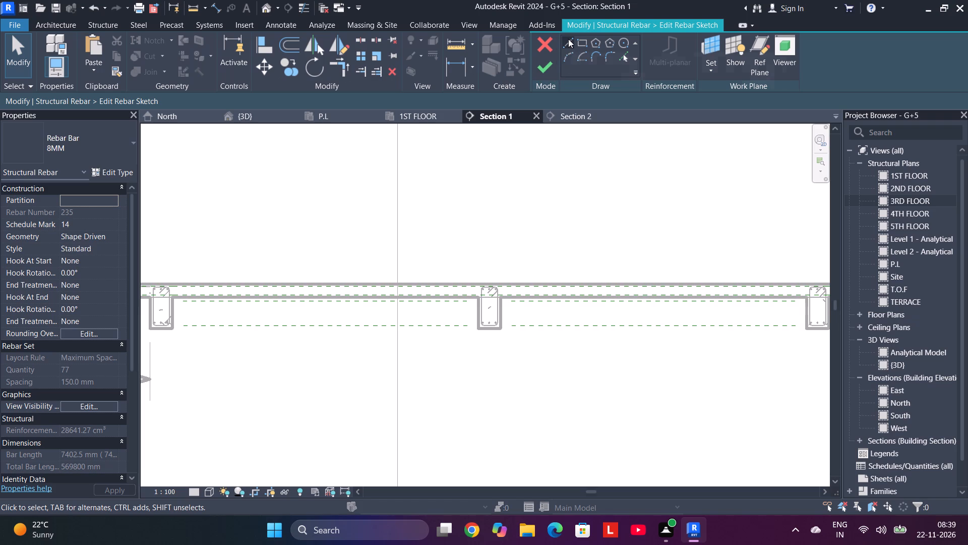
Add a linear dimension below the next two bays, from the beam ending the 3250 mm bay to the near face of the second beam beyond.
click(456, 70)
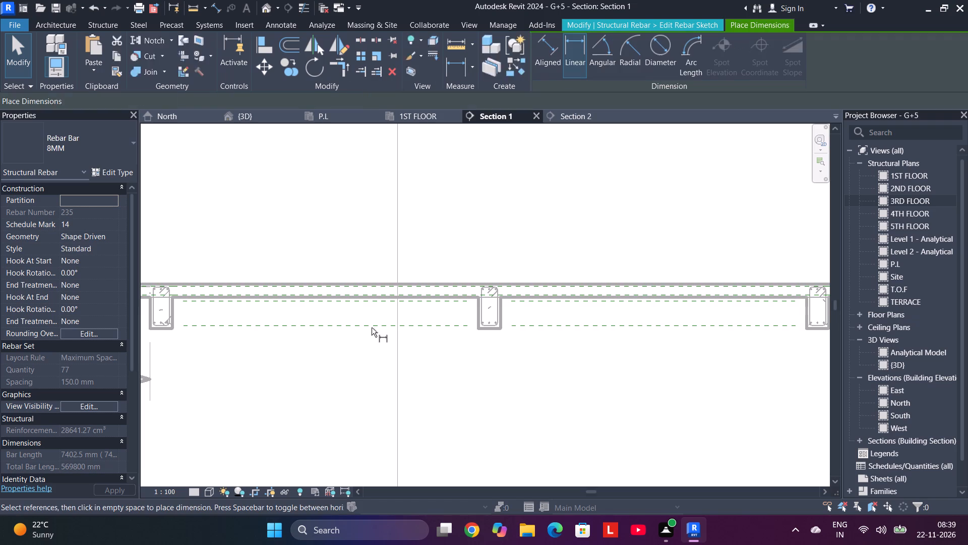
scroll(355, 343, down, 3)
scroll(246, 354, up, 8)
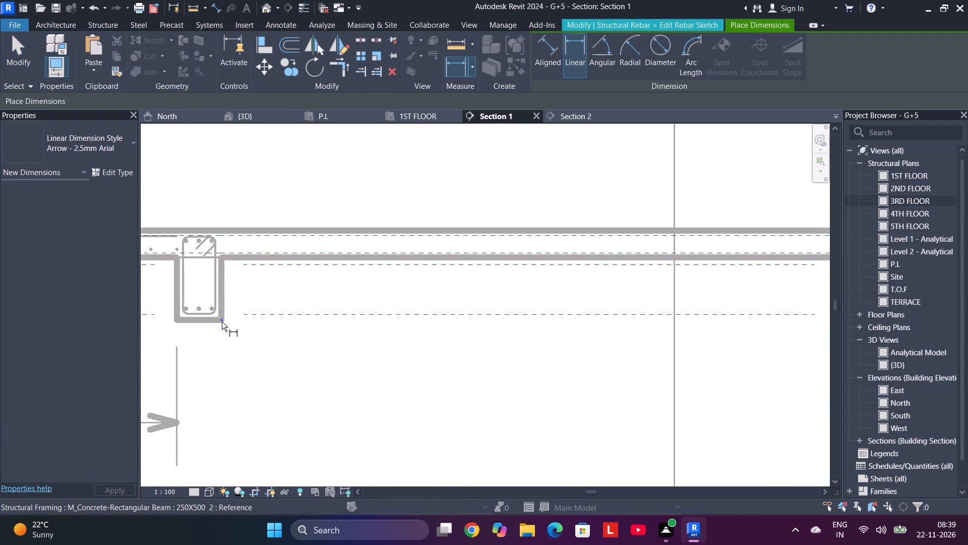
click(222, 322)
scroll(393, 347, down, 5)
middle_drag(517, 346, 170, 302)
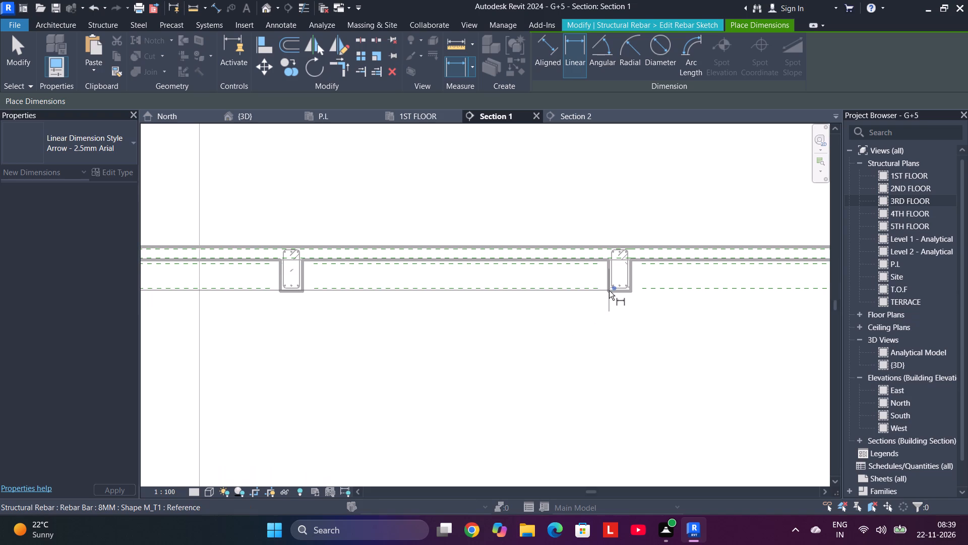
scroll(609, 291, up, 6)
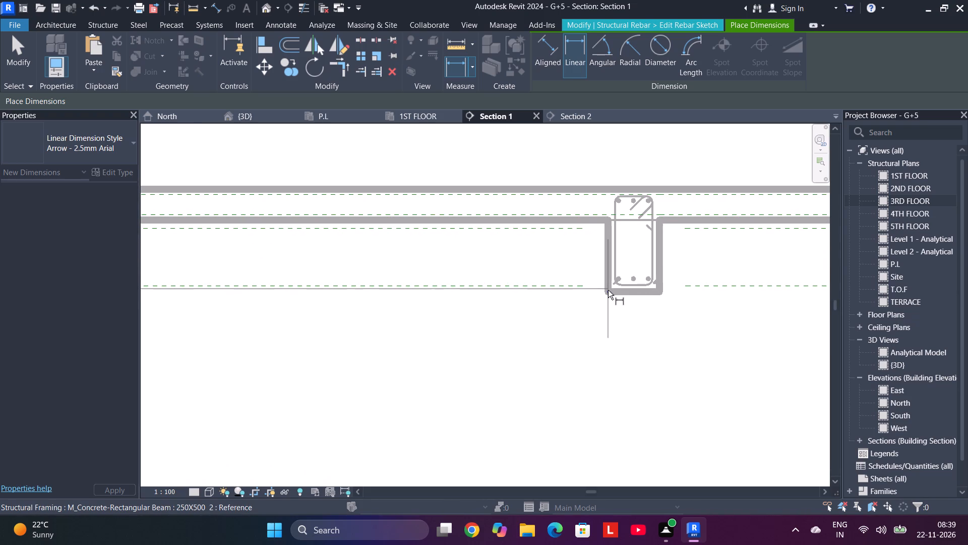
click(608, 292)
scroll(608, 293, down, 6)
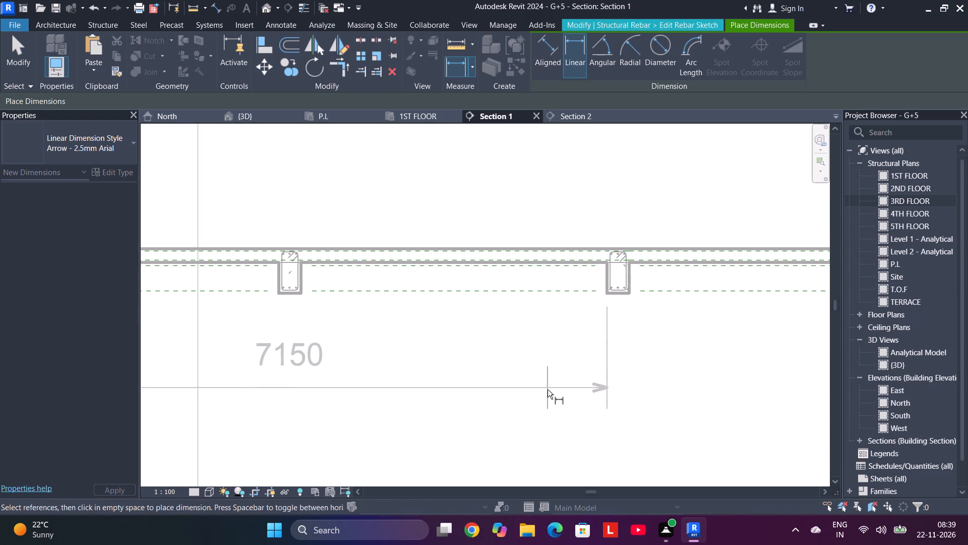
click(548, 390)
scroll(507, 360, down, 6)
scroll(485, 355, up, 2)
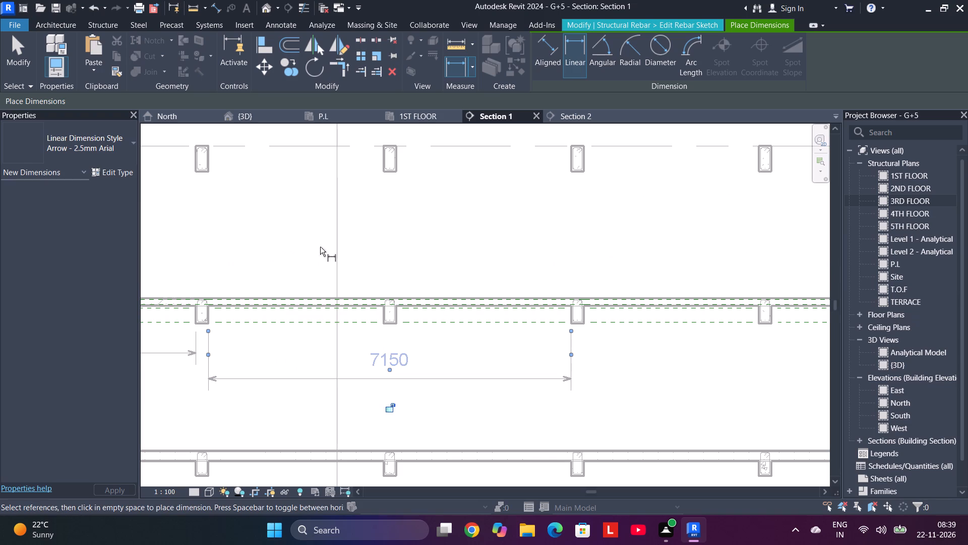
scroll(359, 263, up, 4)
middle_drag(360, 277, 827, 219)
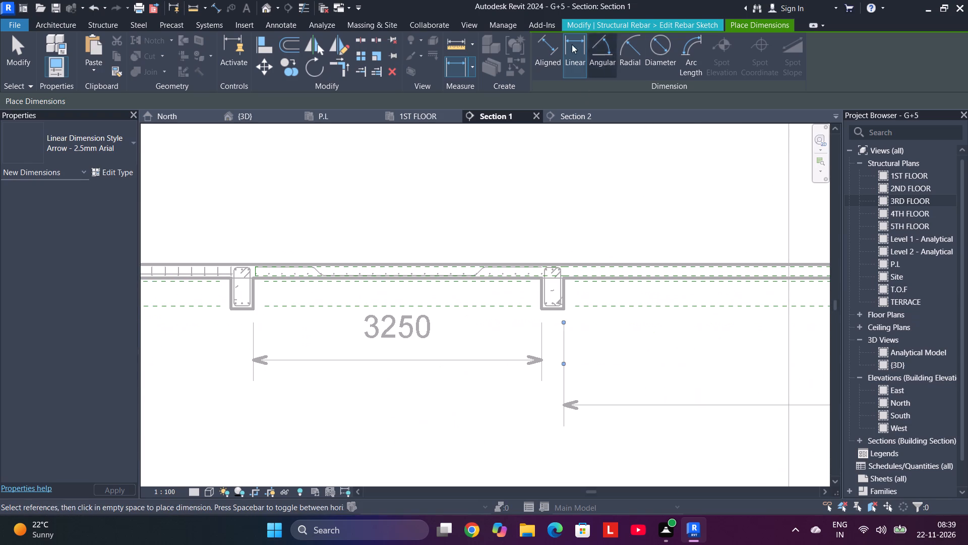
key(Escape)
key(Escape)
Sketch the bar's 1430 mm top segment from the beam's far face, with a 45° crank about 141 mm long down to the bottom cover.
click(567, 43)
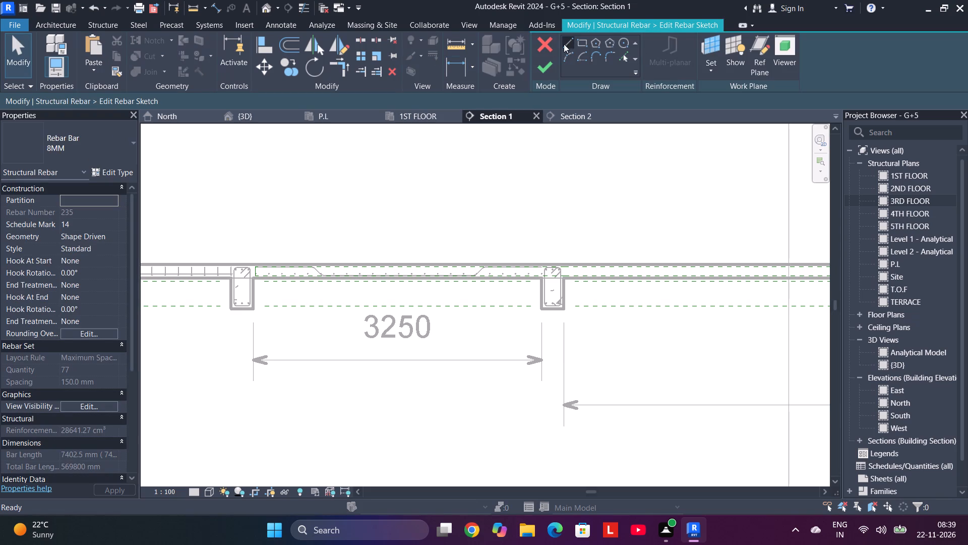
scroll(251, 291, up, 3)
scroll(350, 300, down, 4)
middle_drag(572, 325, 573, 325)
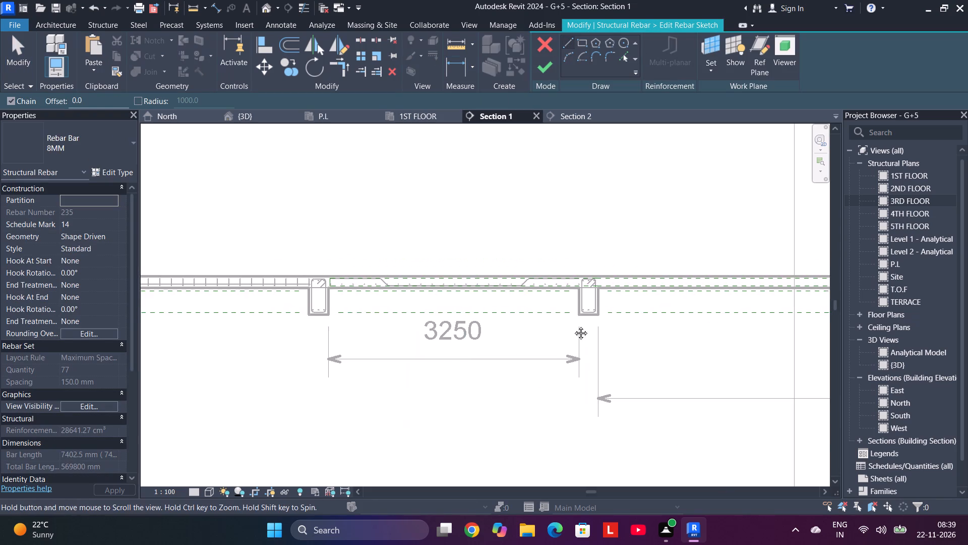
middle_drag(573, 325, 348, 310)
scroll(372, 268, up, 5)
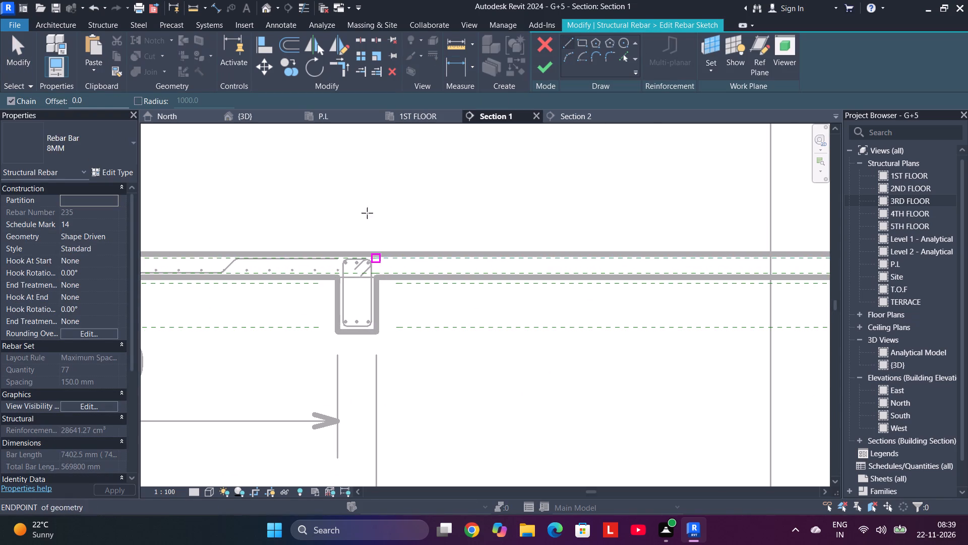
click(375, 259)
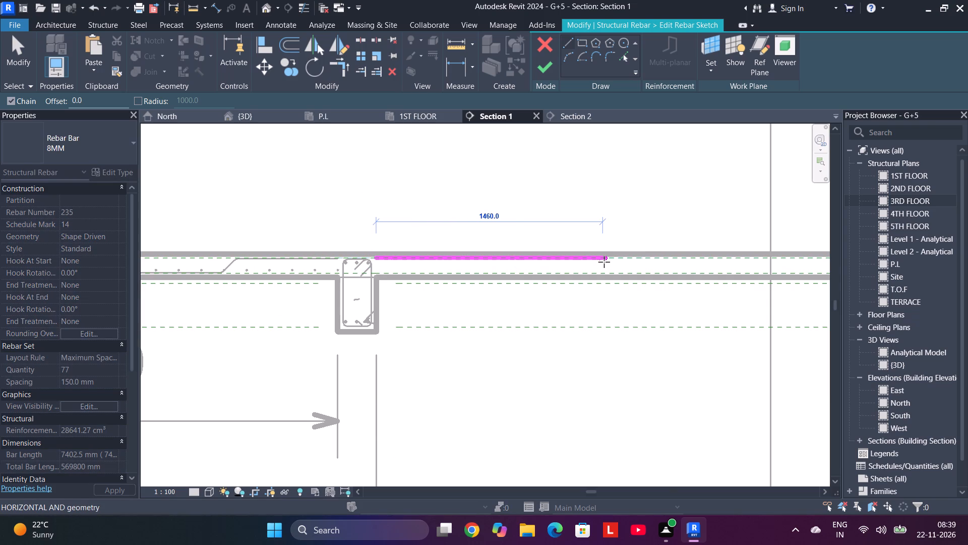
text(14)
text(30)
key(Return)
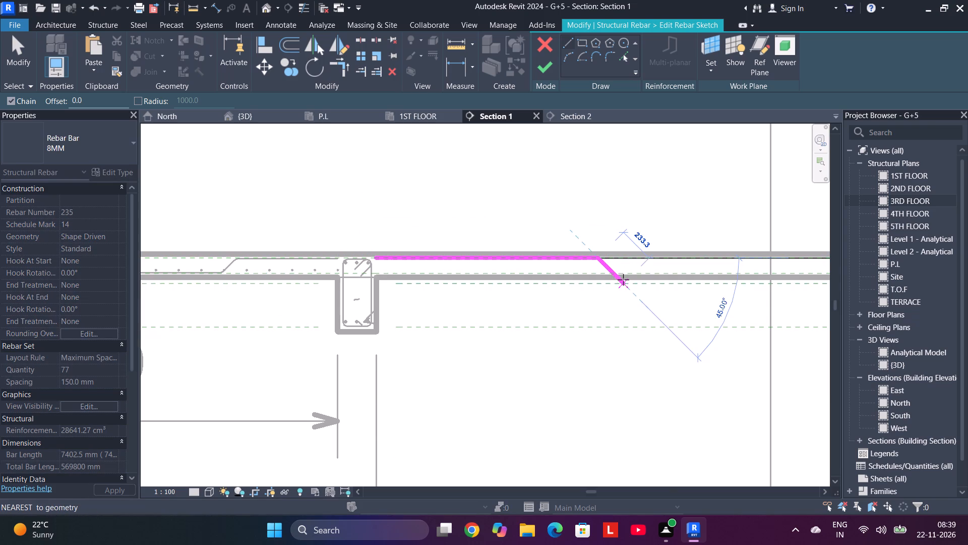
scroll(625, 277, up, 5)
middle_drag(625, 271, 496, 271)
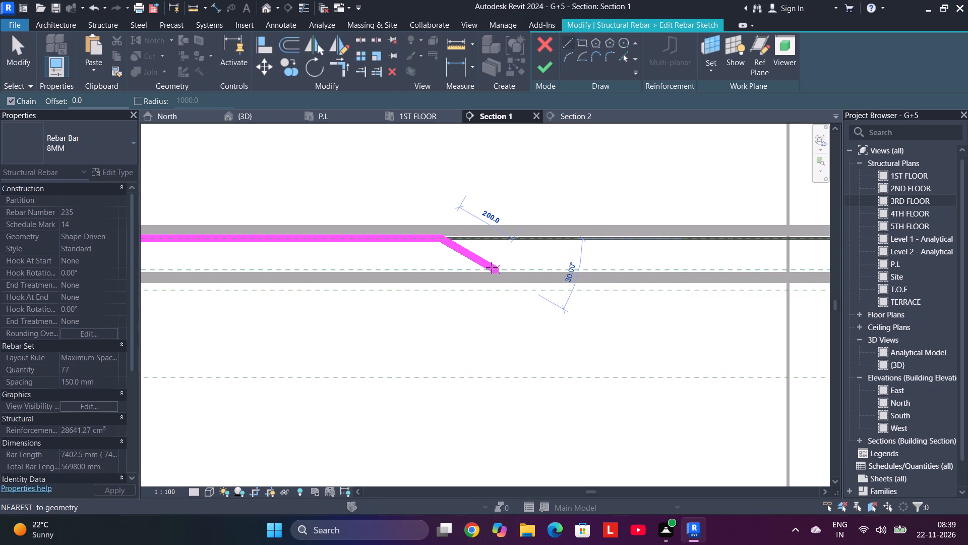
click(468, 266)
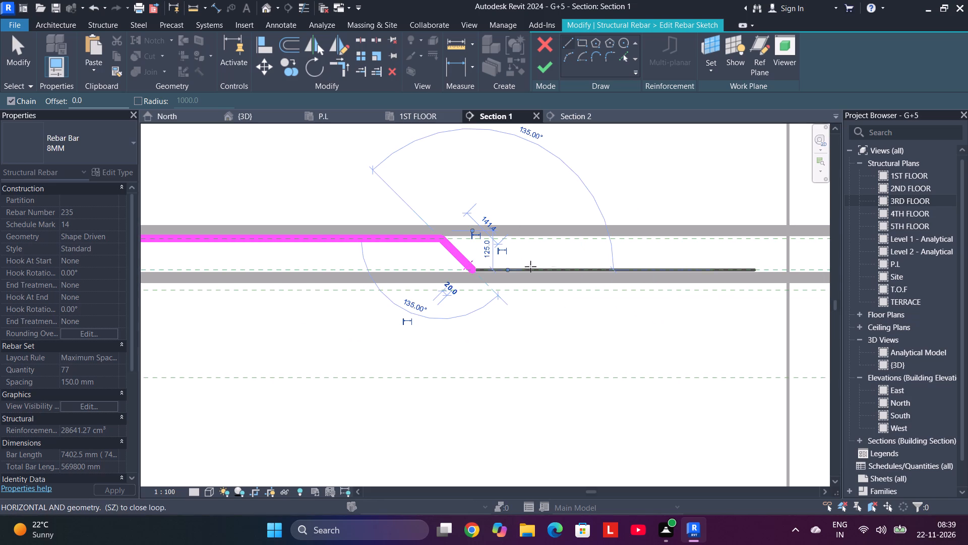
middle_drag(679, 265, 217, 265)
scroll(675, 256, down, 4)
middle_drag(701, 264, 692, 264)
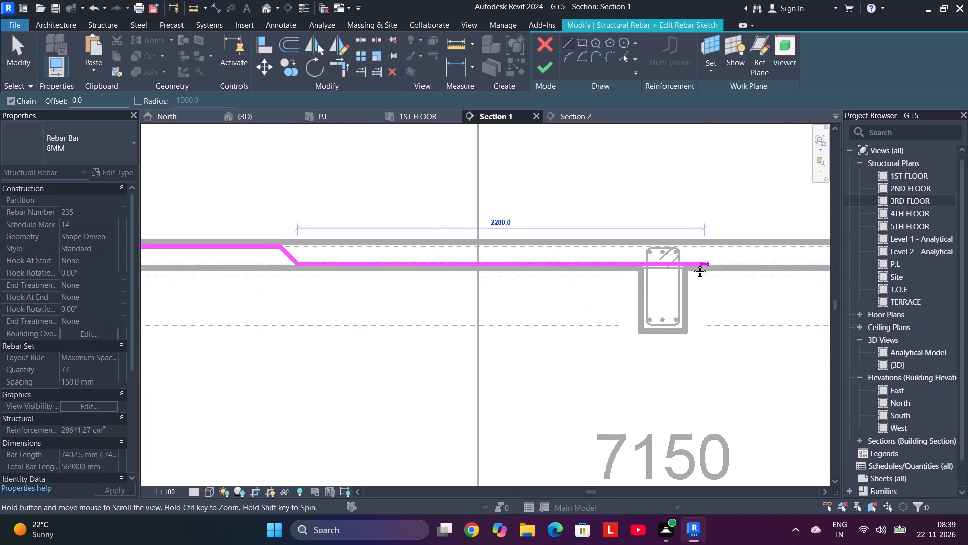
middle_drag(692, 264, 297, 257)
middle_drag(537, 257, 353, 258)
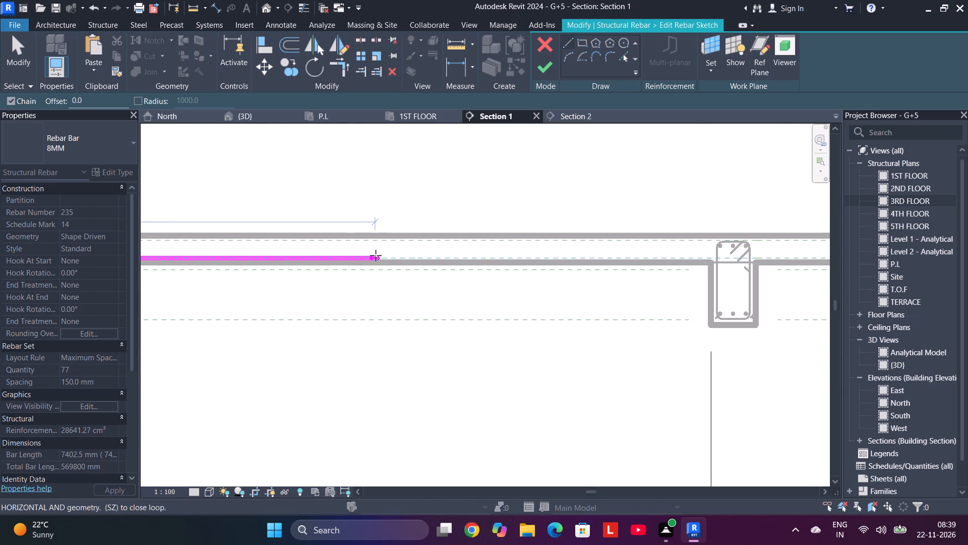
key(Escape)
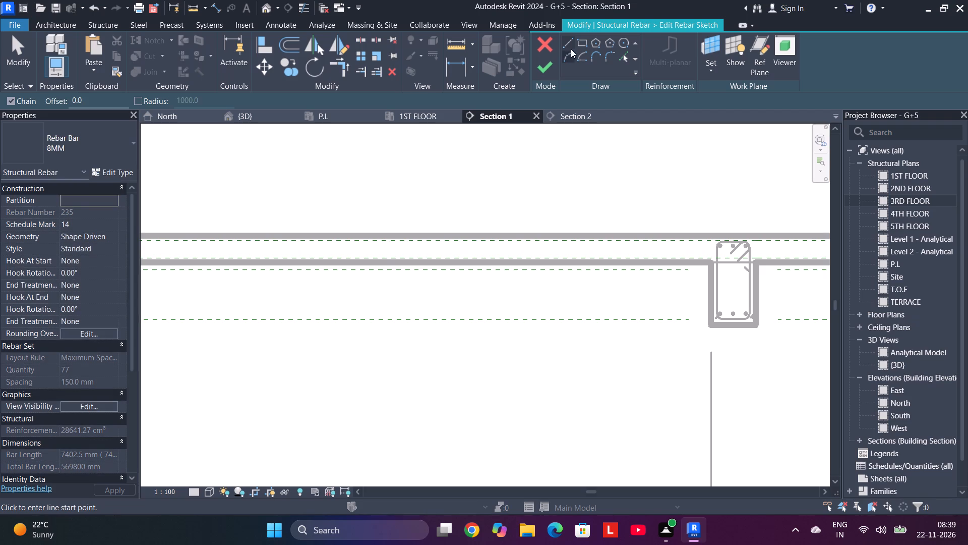
Sketch the opposite 1430 mm top segment from the 7150 mm span's end beam, with a 45° crank about 141 mm long down to the bottom cover.
click(570, 43)
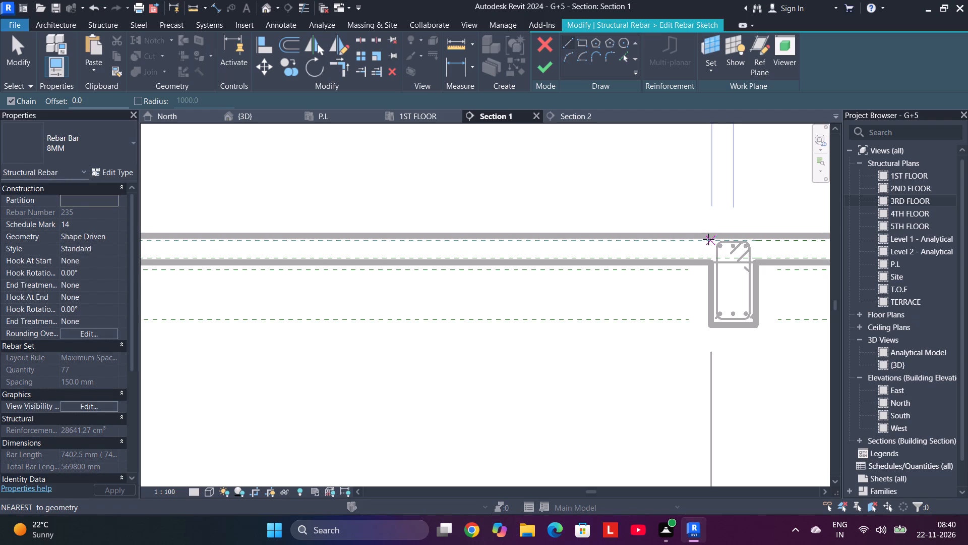
scroll(710, 241, up, 5)
click(712, 238)
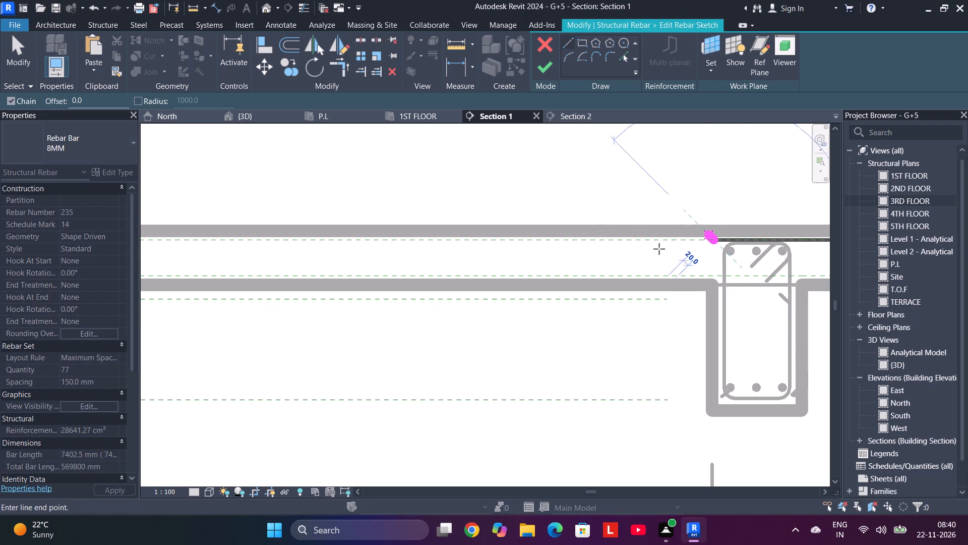
text(1430)
key(Return)
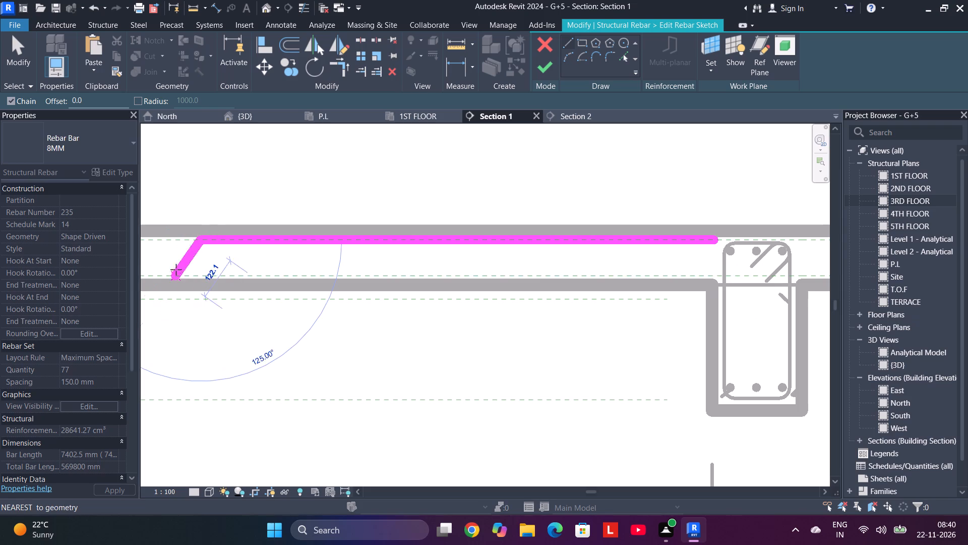
middle_drag(176, 267, 417, 280)
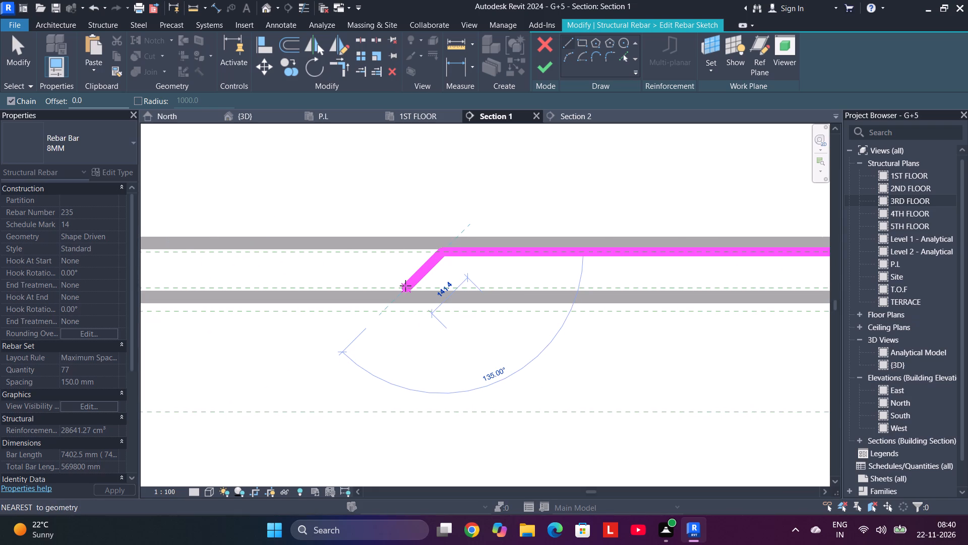
scroll(405, 286, up, 1)
drag(405, 286, 399, 290)
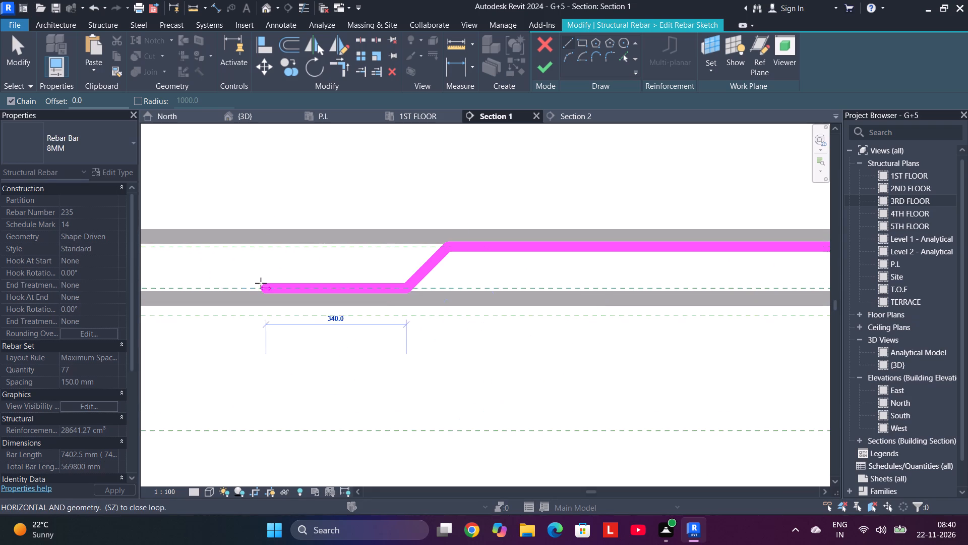
Sketch the bar's bottom segment along the bottom cover, past the middle beam, ending just short of the first crank.
middle_drag(261, 283, 550, 283)
middle_drag(161, 275, 800, 293)
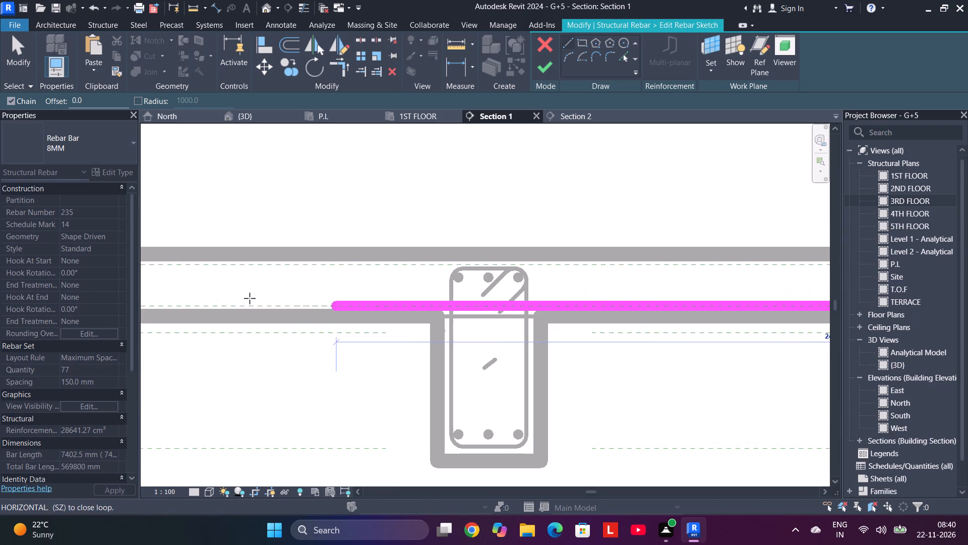
middle_drag(180, 299, 860, 309)
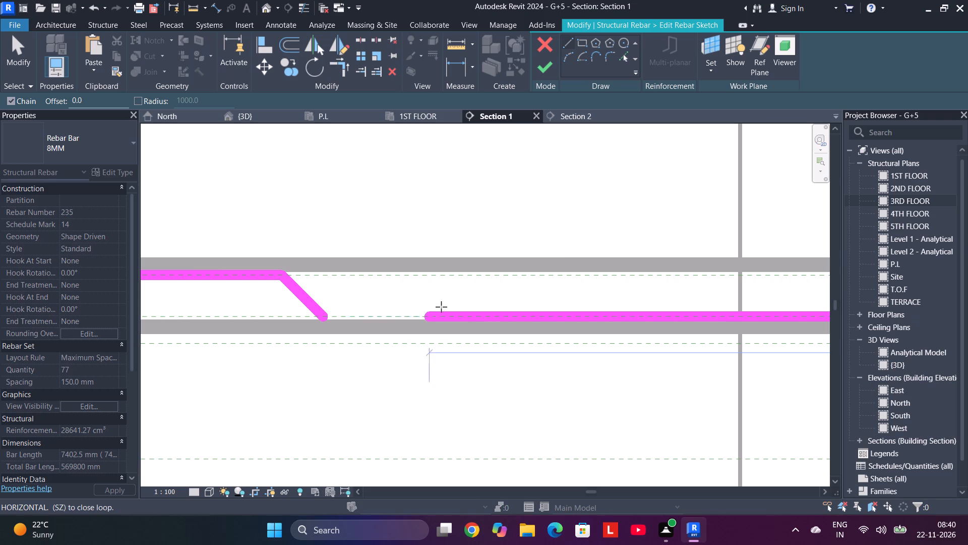
click(441, 307)
key(Escape)
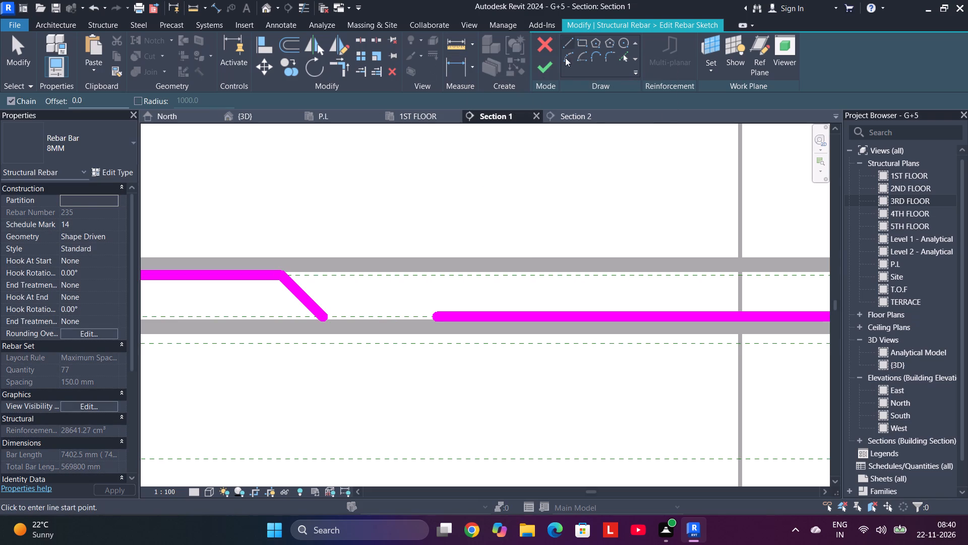
Trim the first crank and the bottom segment to a corner, and finish the rebar sketch.
click(332, 64)
click(317, 312)
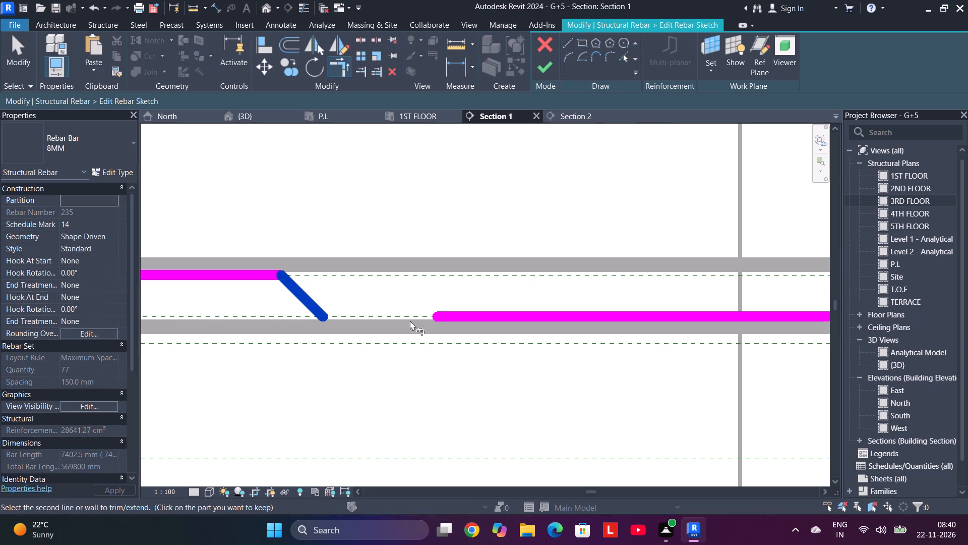
click(475, 317)
scroll(476, 311, down, 6)
scroll(549, 212, down, 5)
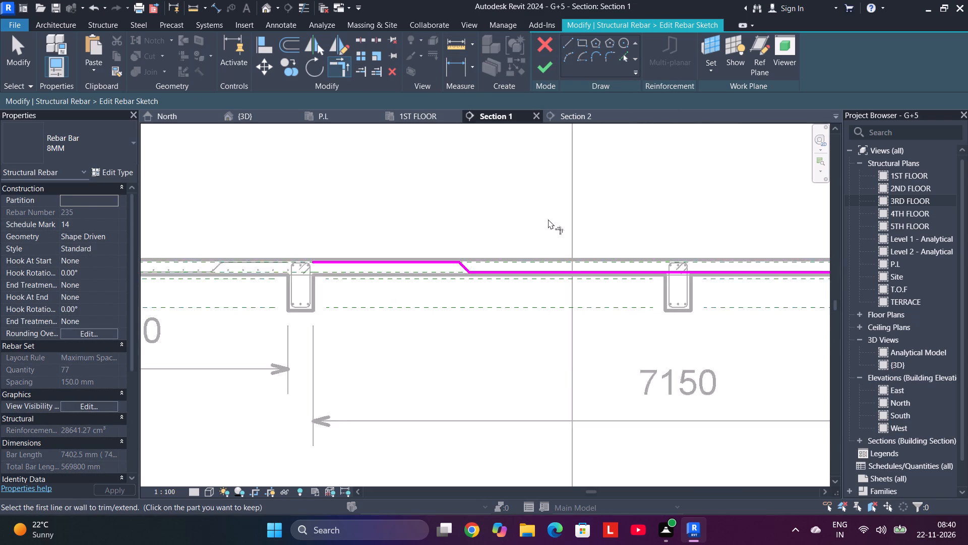
click(537, 70)
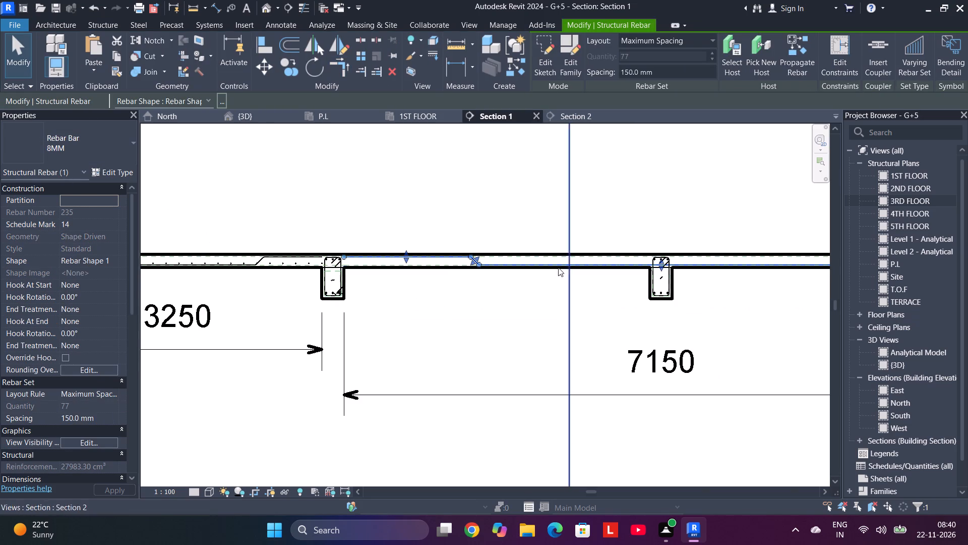
Place a straight M_00 8MM rebar set perpendicular to the section at 150 mm maximum spacing in the slab over the 7150 mm span.
scroll(506, 245, up, 8)
scroll(506, 245, down, 5)
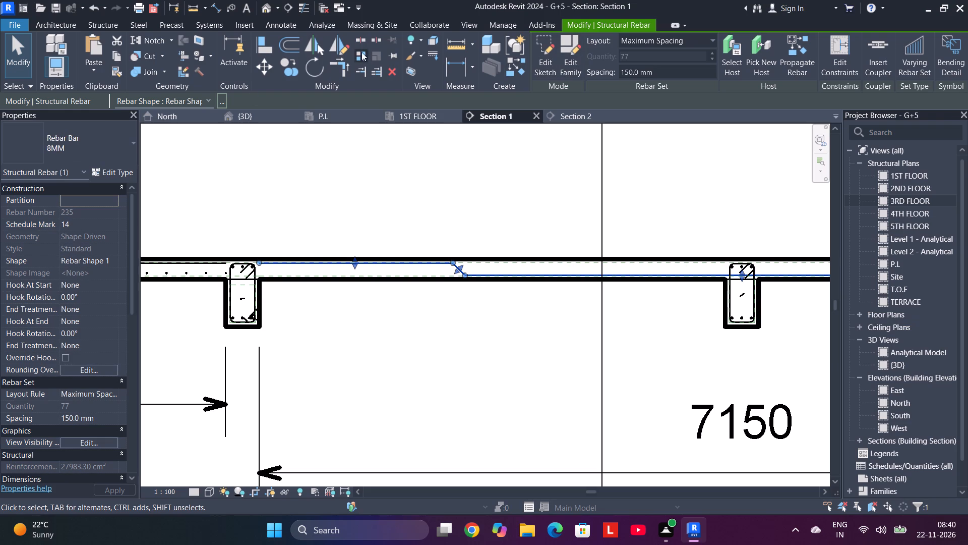
click(105, 22)
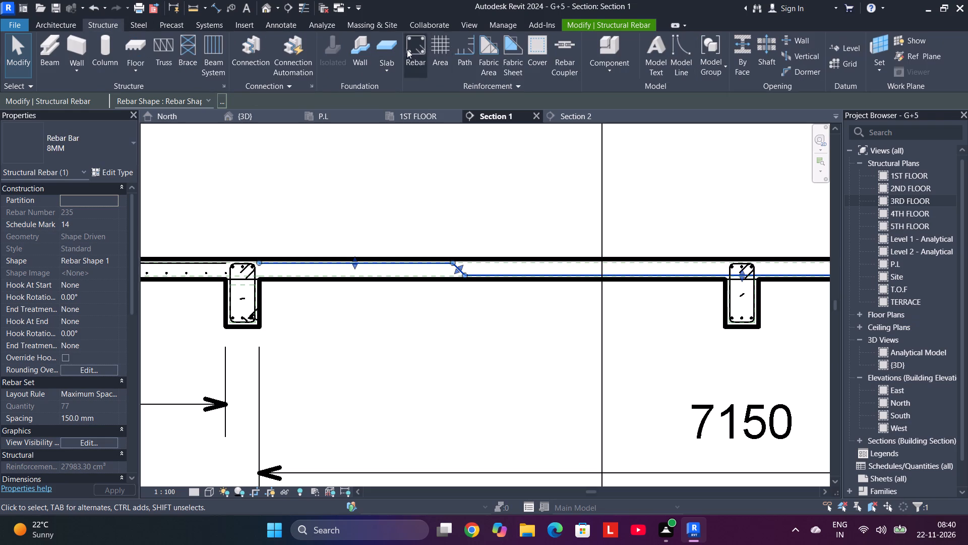
click(411, 49)
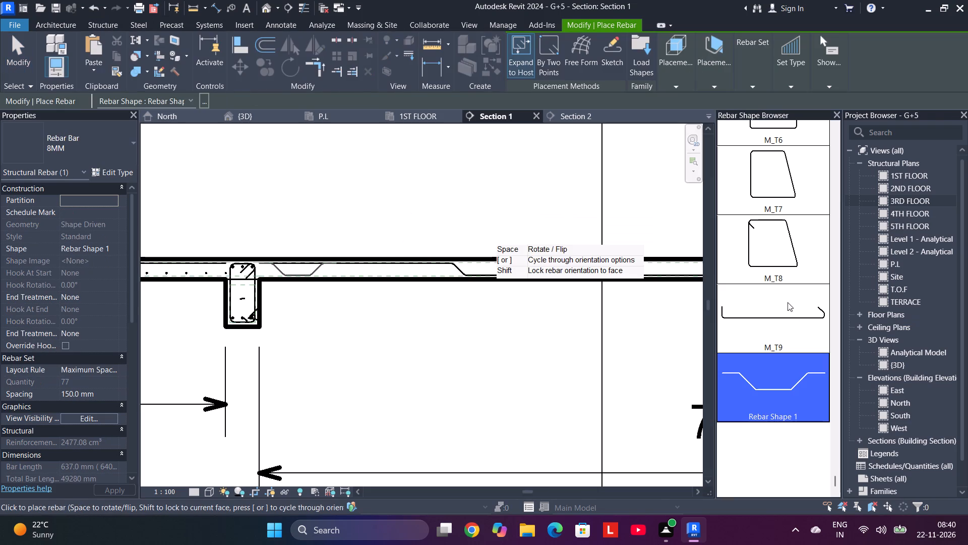
drag(837, 479, 824, 194)
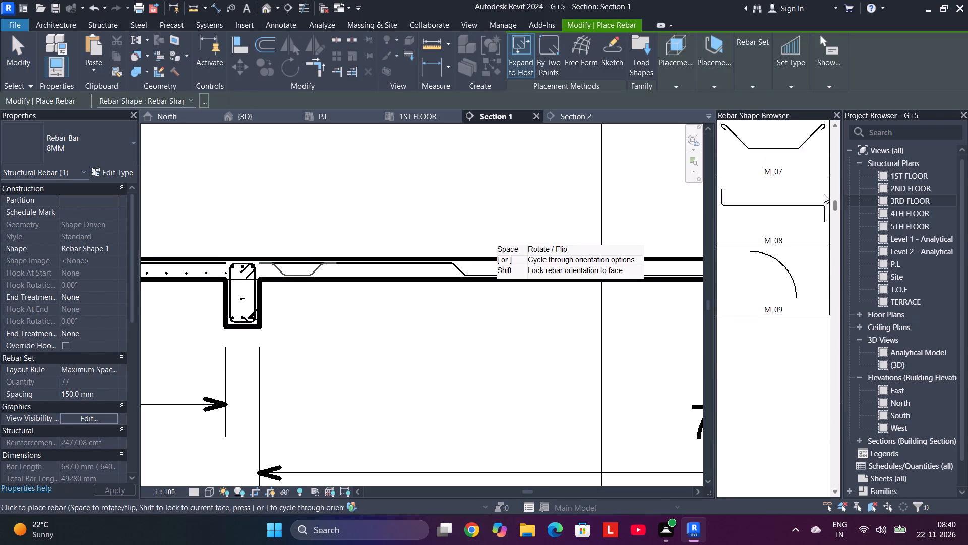
drag(824, 194, 813, 121)
click(783, 166)
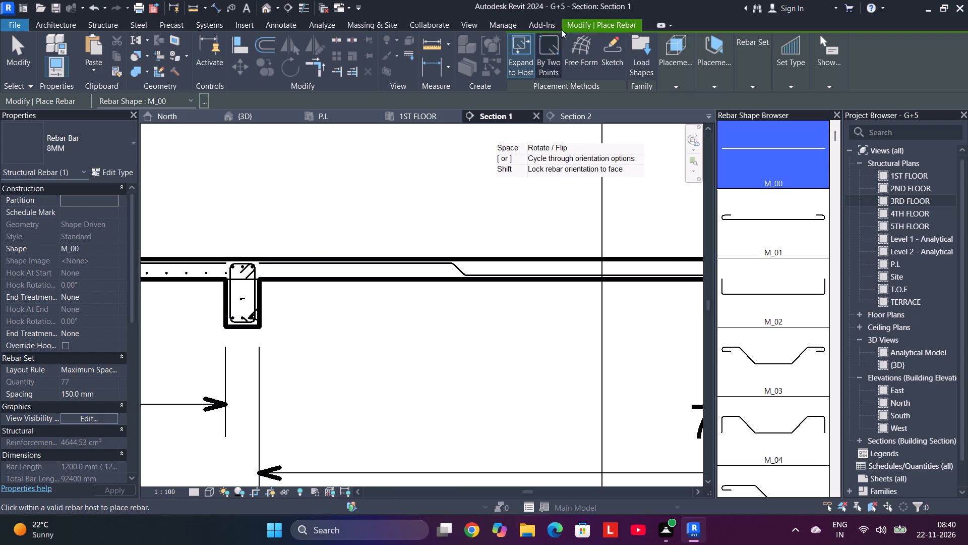
click(695, 66)
click(804, 125)
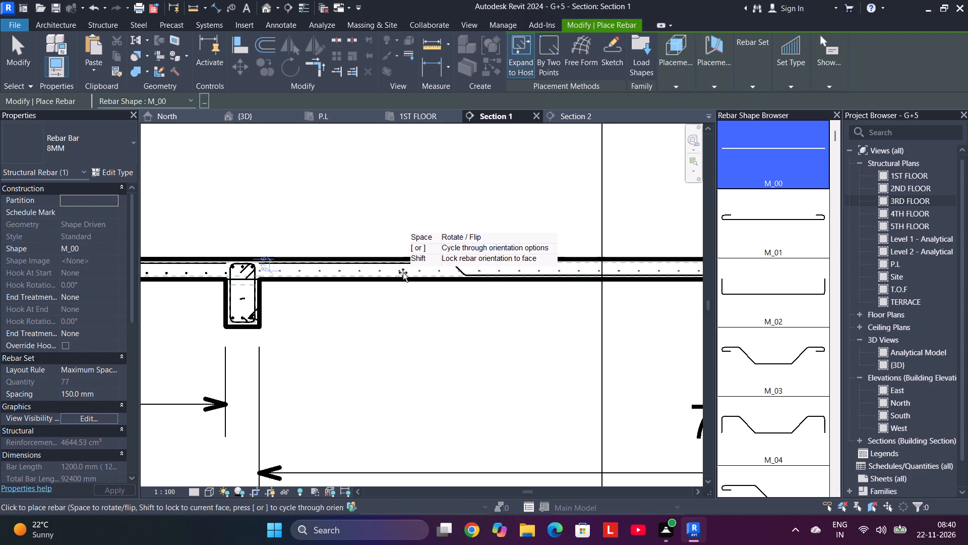
click(403, 273)
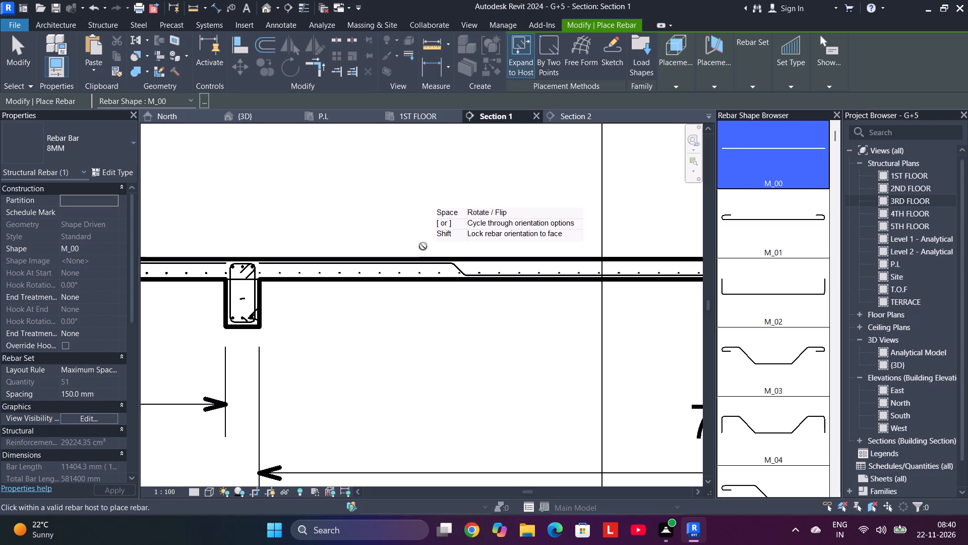
key(Escape)
Change the new straight rebar set's bar type to 10M.
click(398, 272)
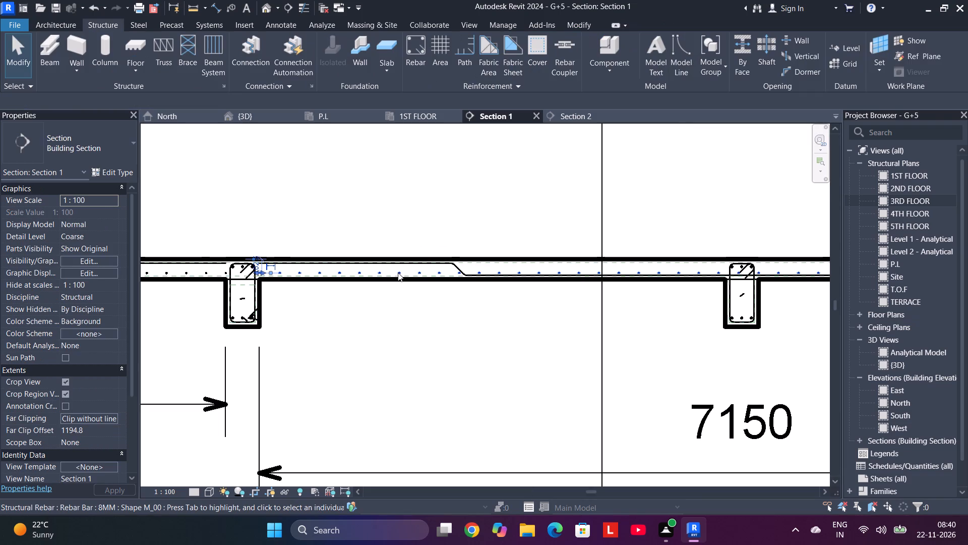
click(96, 156)
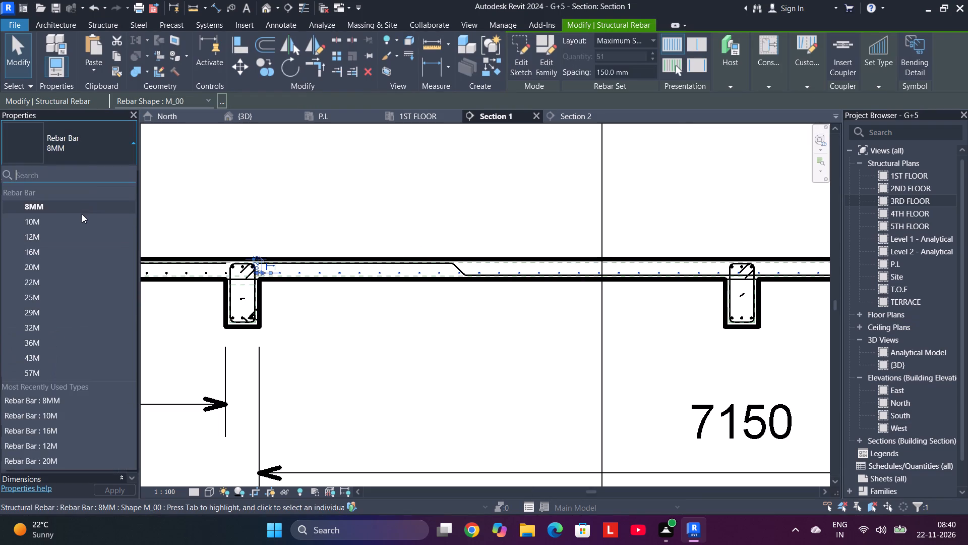
click(78, 223)
scroll(485, 302, up, 8)
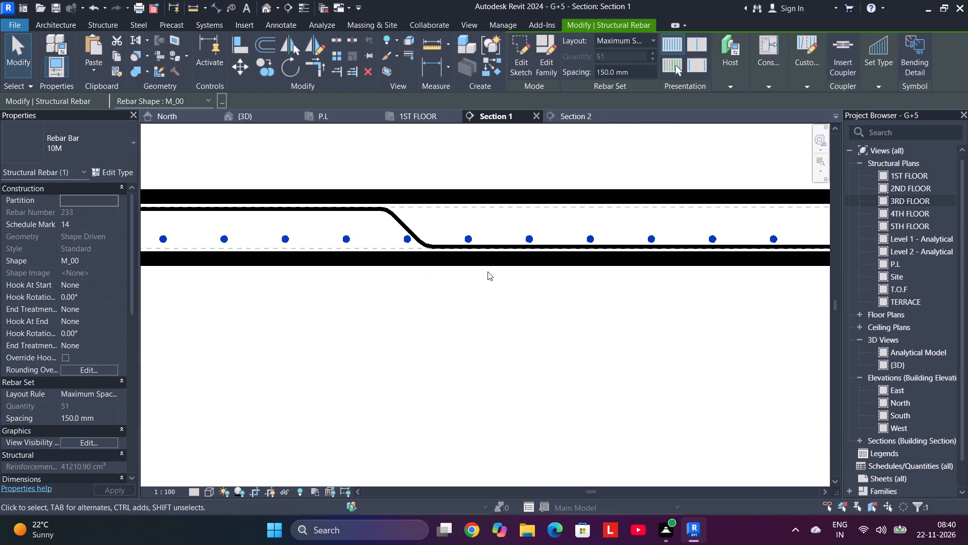
Copy the cranked 8MM rebar set into the following two bays, from the 7150 mm span's starting beam face to its end beam's far face.
scroll(488, 271, down, 10)
scroll(527, 300, down, 1)
middle_drag(528, 300, 348, 316)
middle_drag(348, 316, 398, 310)
middle_drag(407, 310, 412, 310)
middle_click(412, 310)
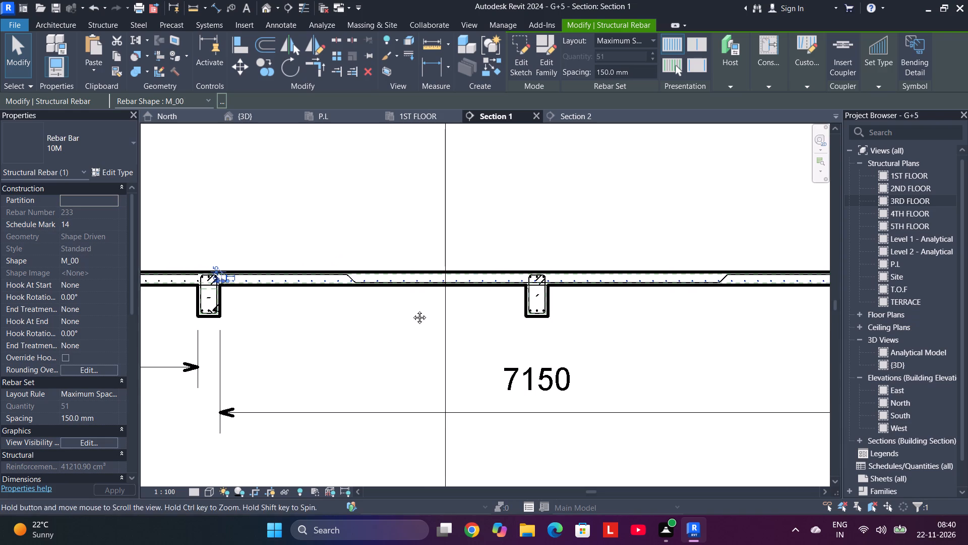
scroll(358, 272, up, 4)
click(343, 279)
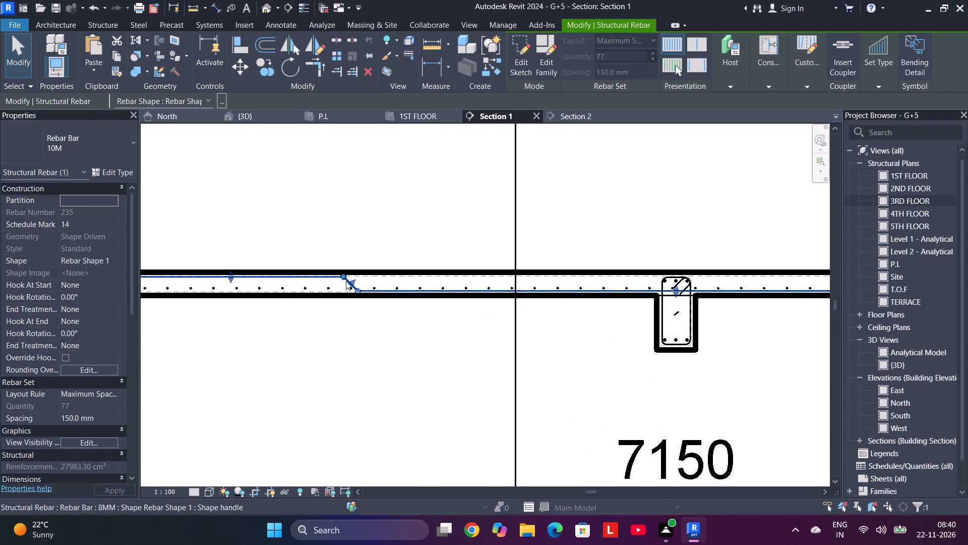
scroll(435, 218, down, 11)
middle_drag(704, 281, 471, 304)
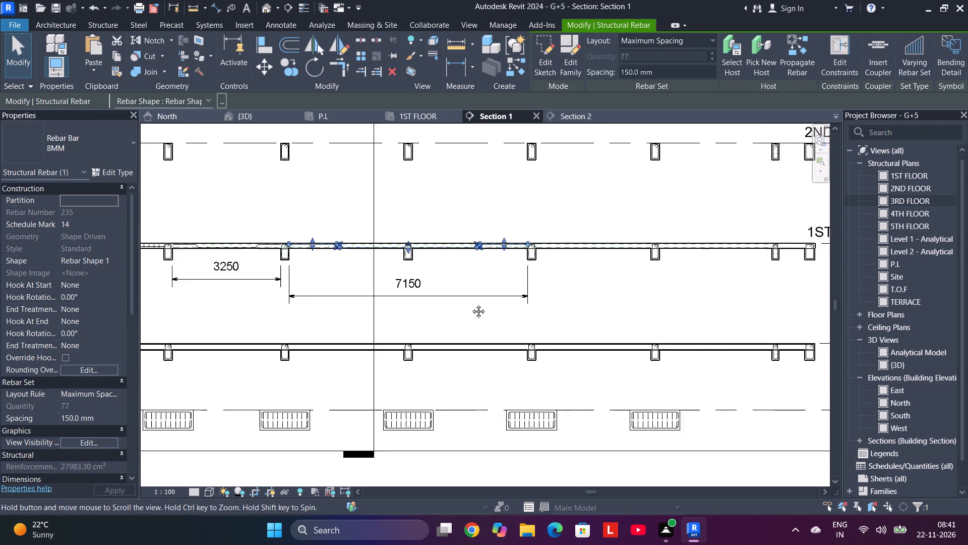
middle_drag(471, 304, 445, 305)
scroll(437, 284, up, 6)
scroll(355, 262, up, 3)
scroll(358, 266, down, 2)
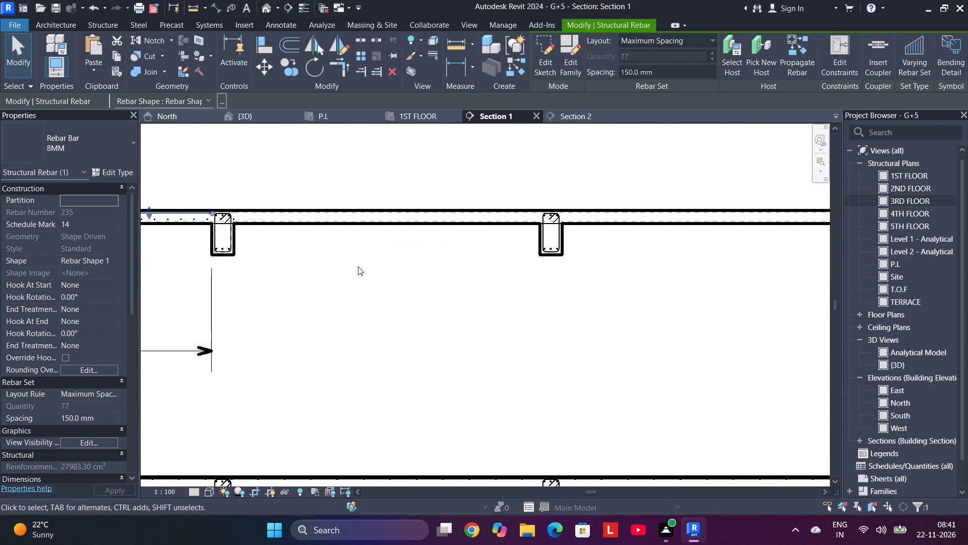
scroll(358, 266, down, 2)
middle_drag(359, 267, 526, 320)
scroll(543, 325, down, 4)
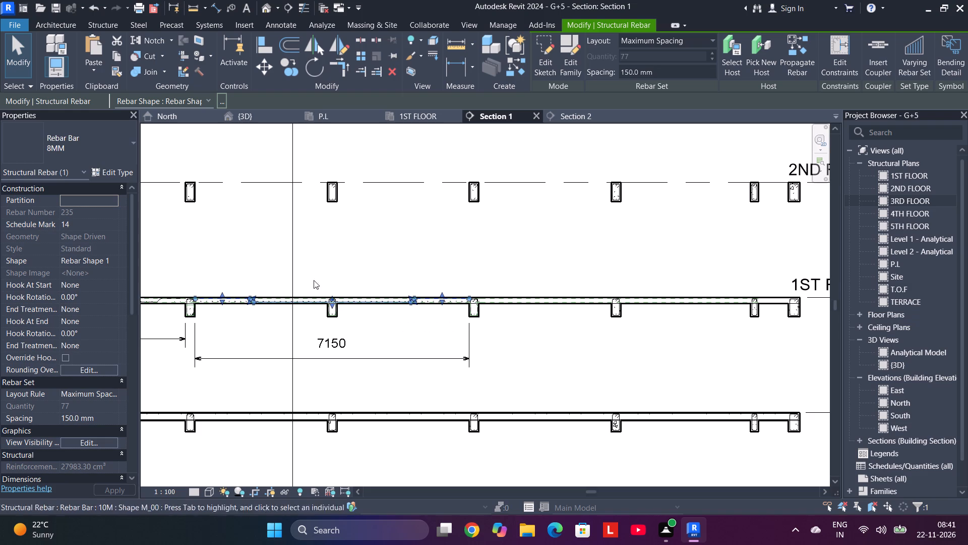
click(288, 66)
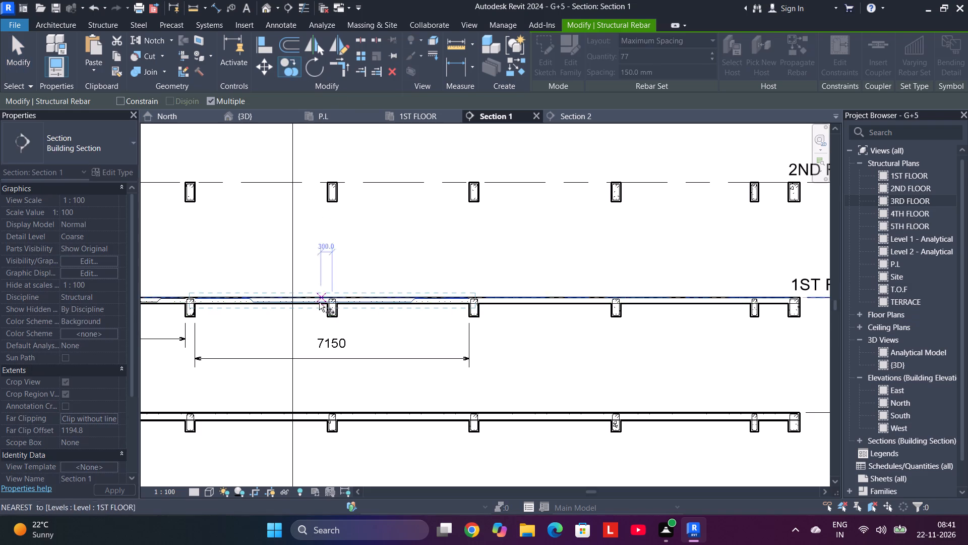
scroll(312, 302, up, 8)
scroll(314, 305, down, 3)
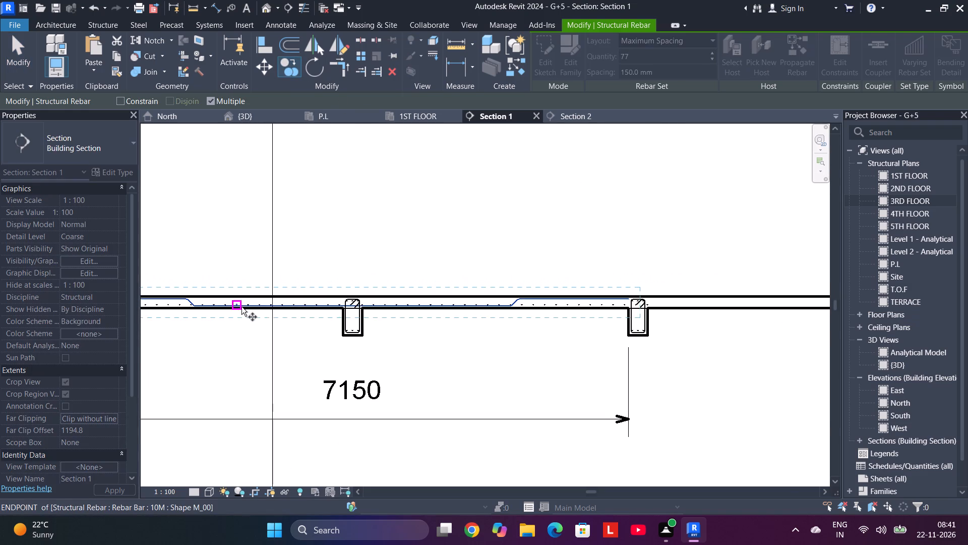
middle_drag(241, 307, 515, 315)
scroll(351, 300, up, 4)
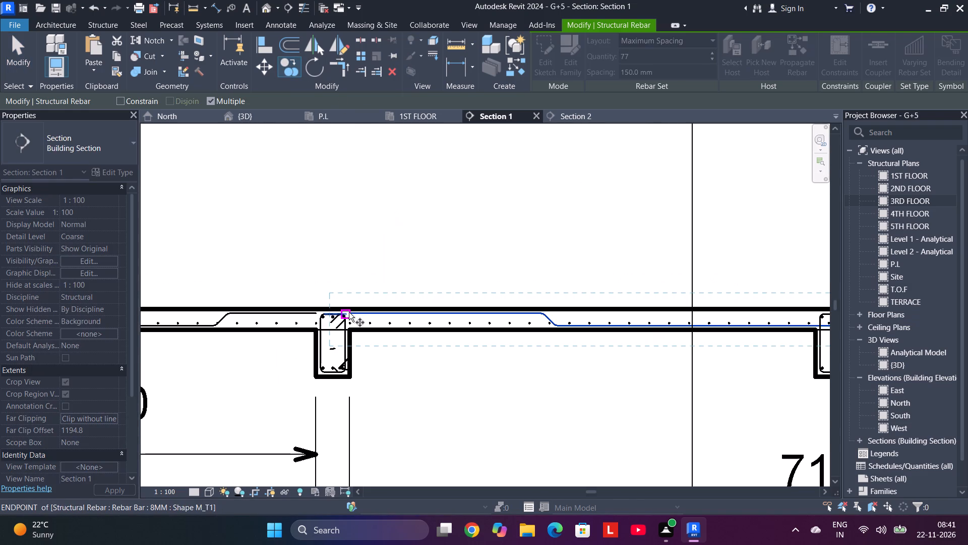
scroll(349, 312, up, 5)
click(349, 315)
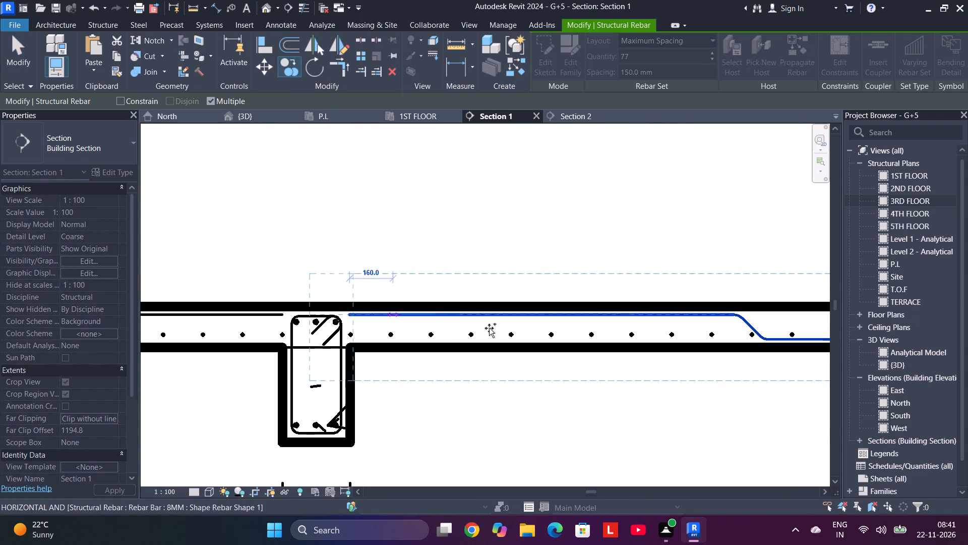
scroll(555, 335, down, 9)
middle_drag(676, 344, 197, 378)
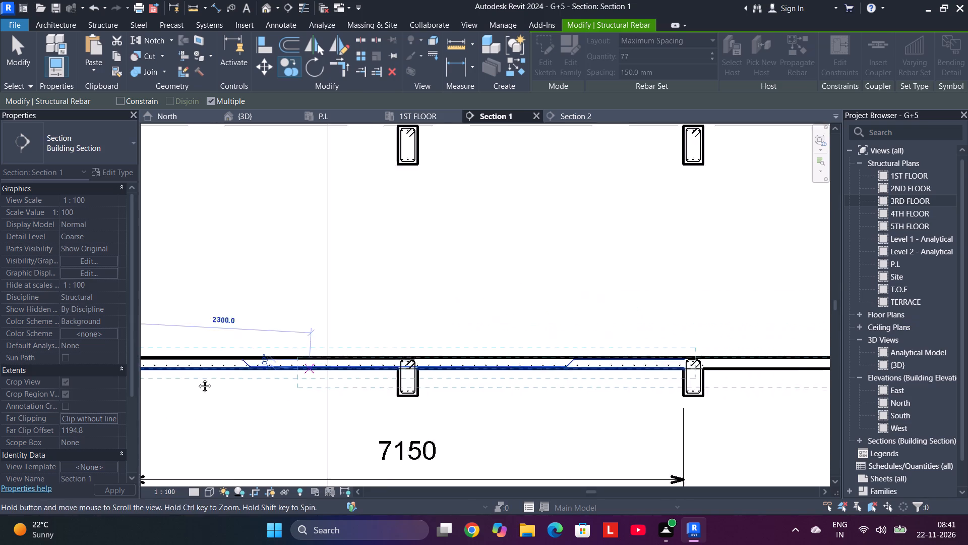
middle_drag(197, 378, 192, 378)
middle_drag(603, 373, 448, 369)
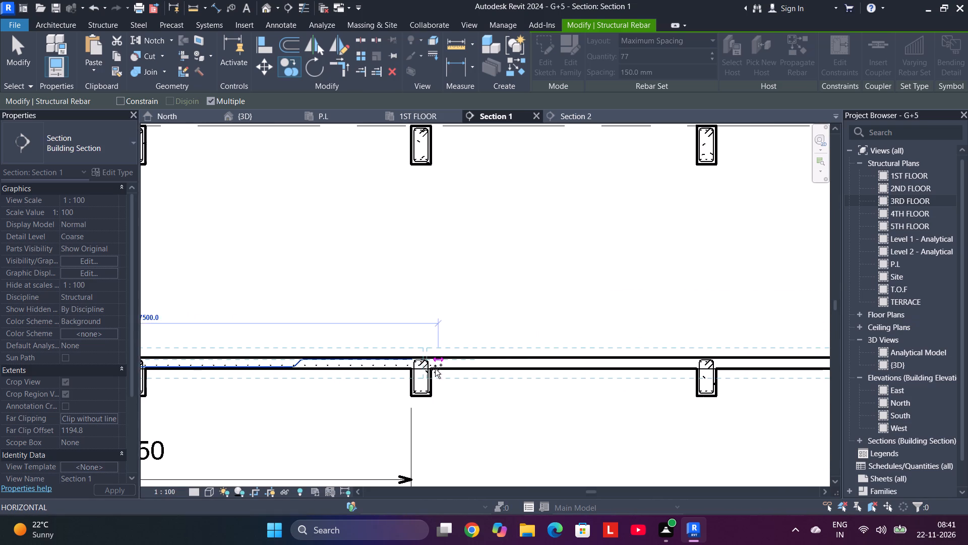
scroll(435, 368, up, 11)
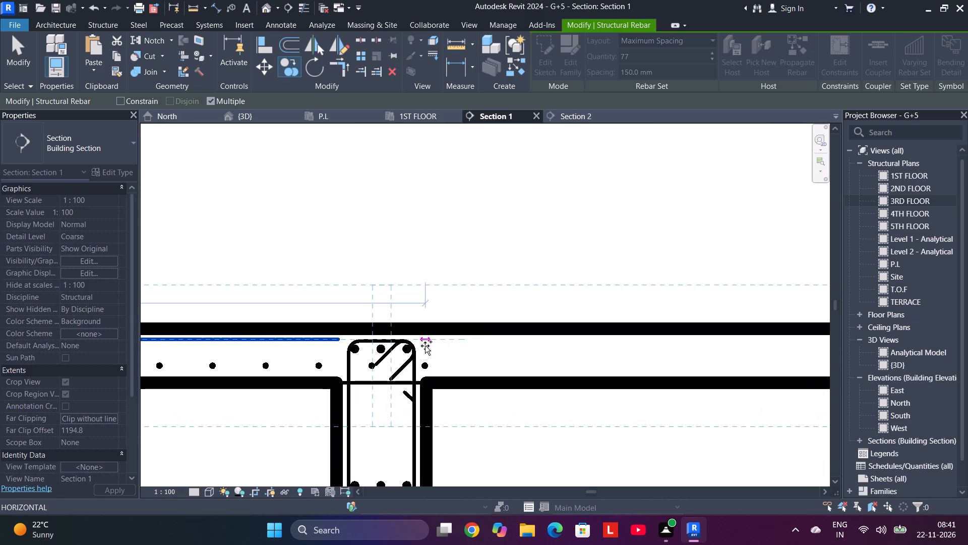
click(425, 346)
scroll(429, 346, down, 15)
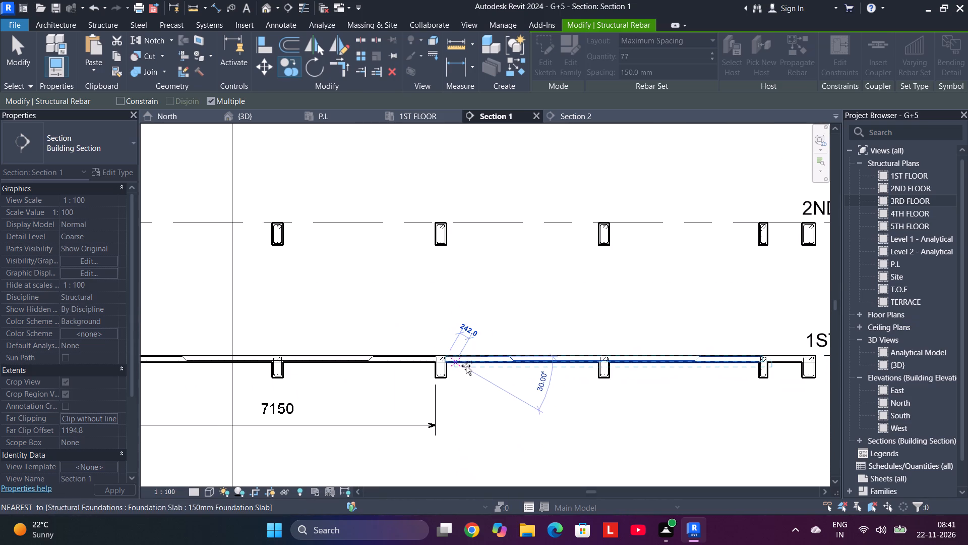
scroll(585, 379, up, 1)
scroll(479, 378, up, 4)
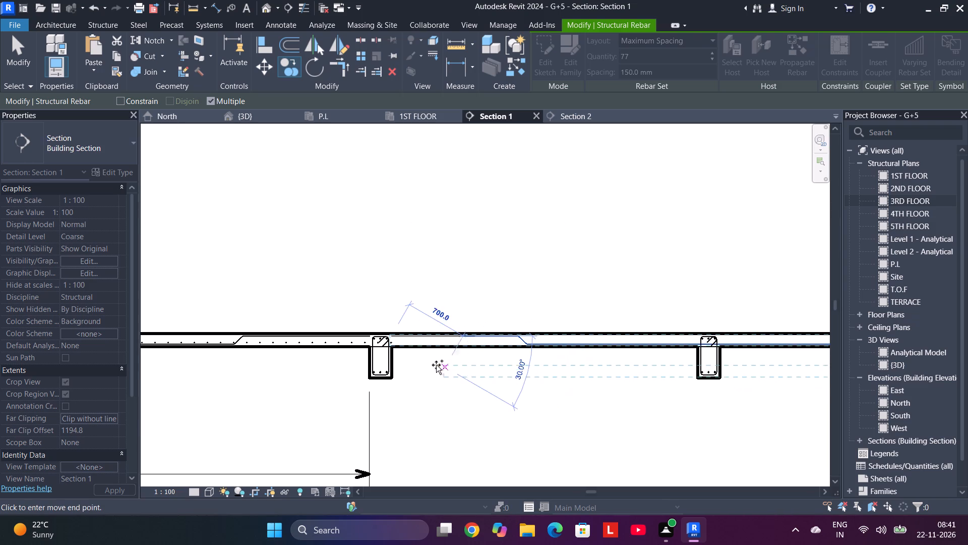
Pull the end of the straight 10M rebar set in the 7150 mm span back to the near face of its end beam.
key(Escape)
scroll(383, 343, up, 5)
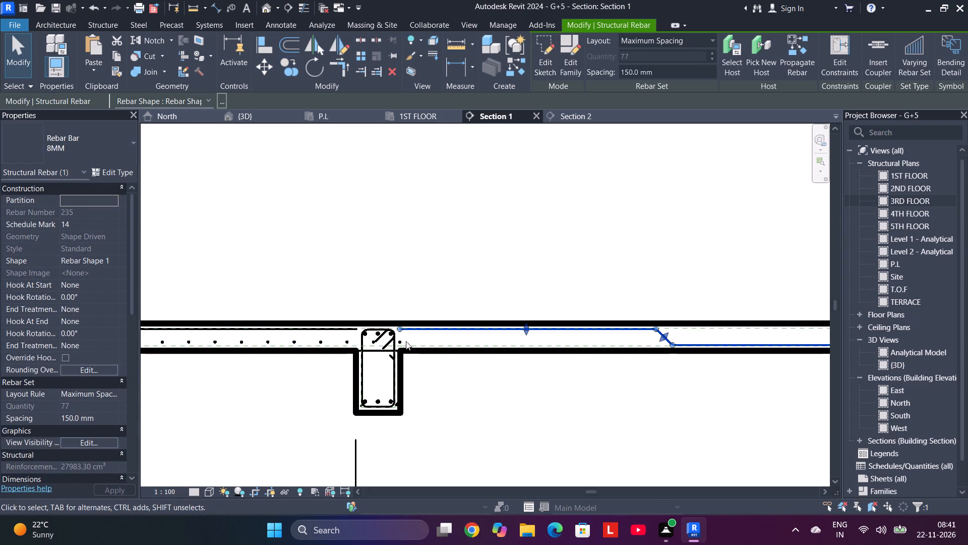
scroll(402, 339, up, 1)
click(400, 340)
drag(402, 341, 362, 344)
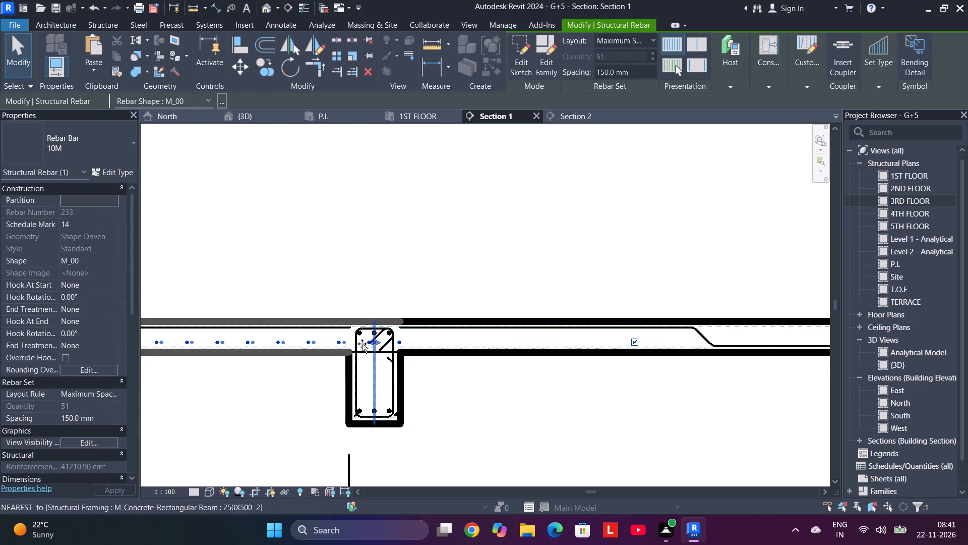
drag(362, 344, 346, 344)
Examine the slab reinforcement across the bays on both sides of the 7150 mm span.
scroll(364, 356, down, 7)
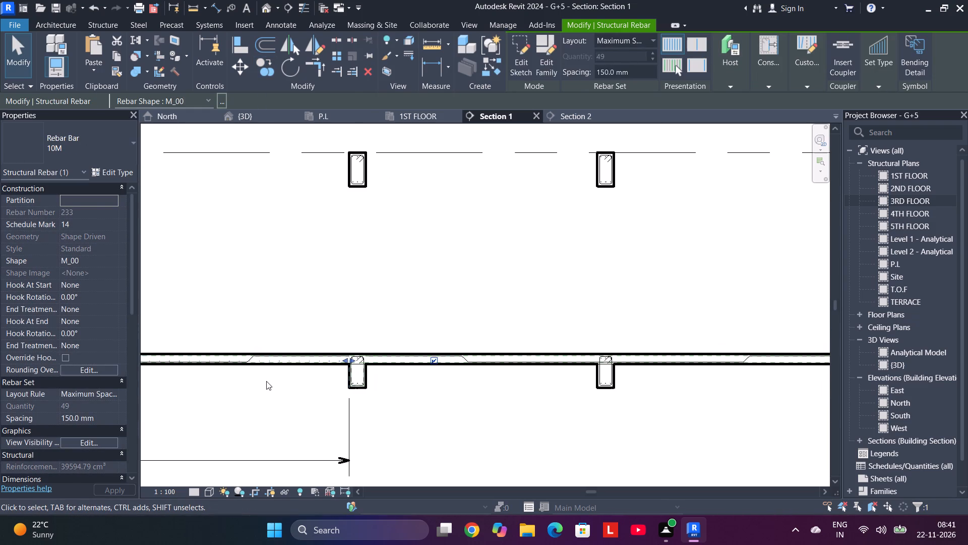
scroll(266, 381, down, 2)
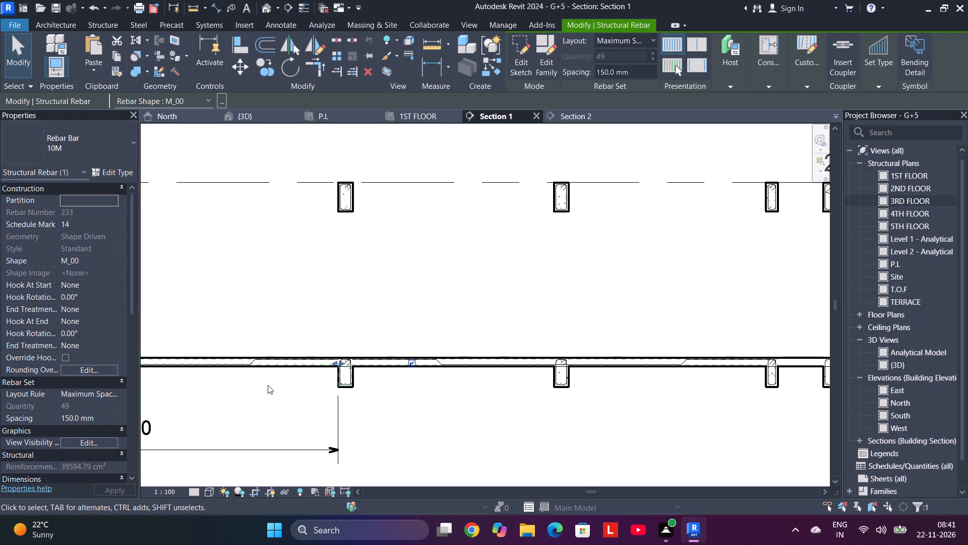
scroll(230, 372, down, 2)
middle_drag(228, 384, 438, 376)
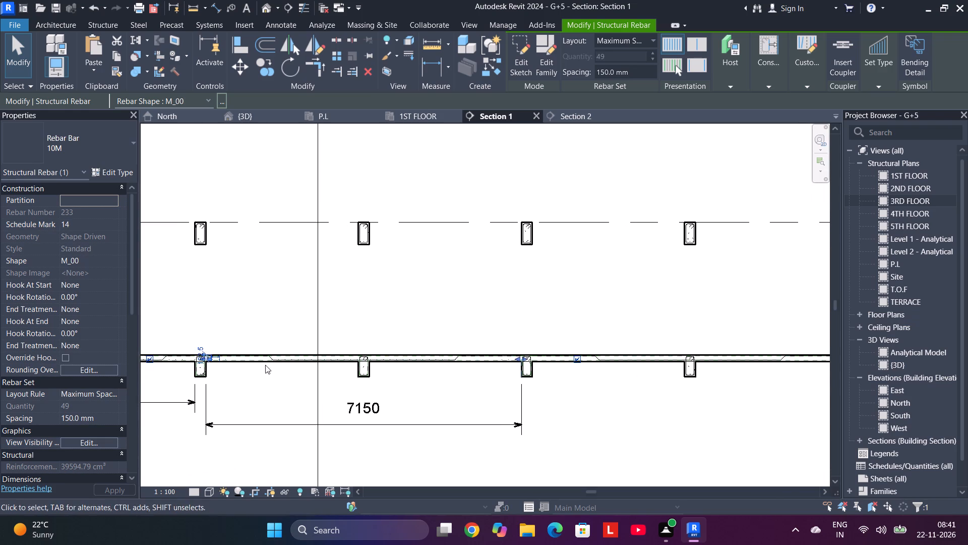
scroll(183, 363, up, 6)
scroll(407, 322, down, 5)
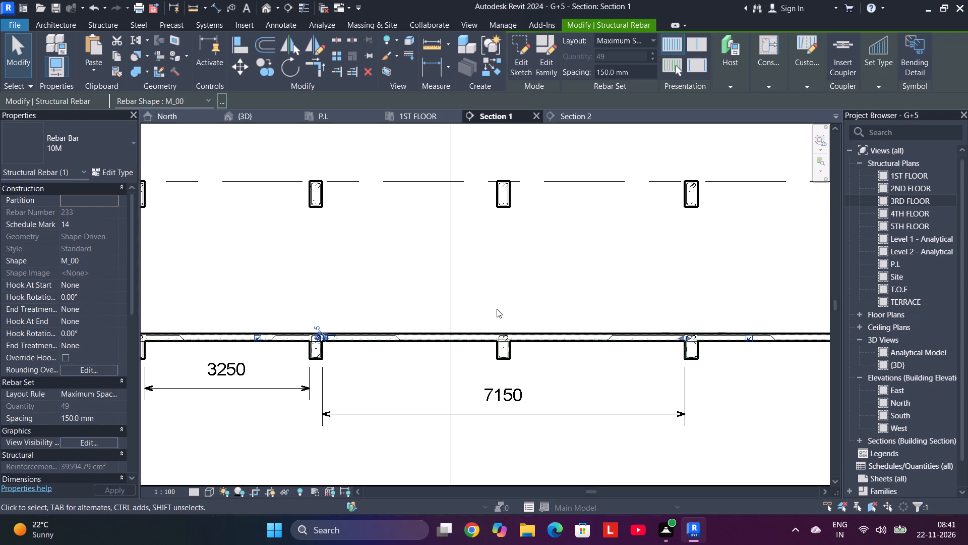
middle_drag(583, 372, 453, 345)
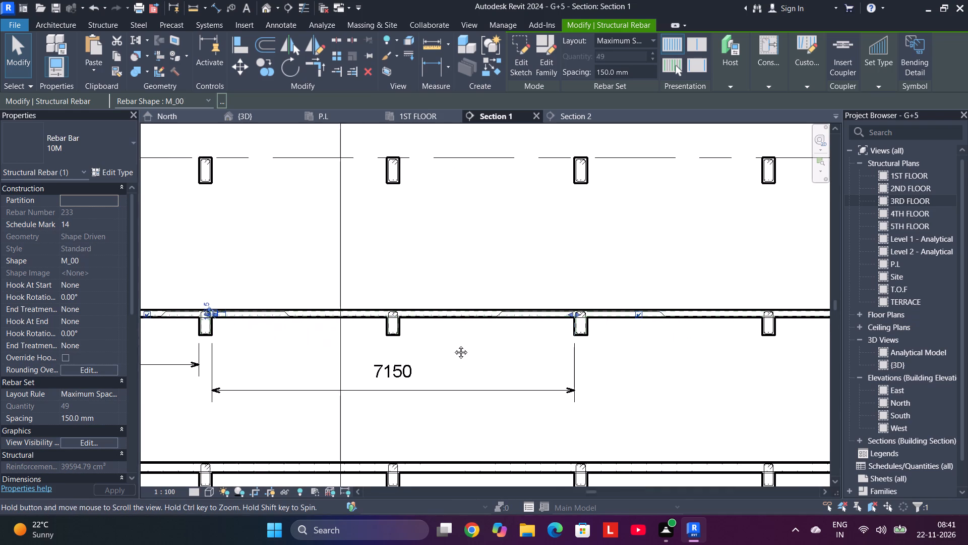
middle_drag(453, 345, 317, 325)
Copy the straight 10M rebar set from the 7150 mm span's end beam to the near face of the narrow beam before the end bay.
scroll(491, 300, up, 7)
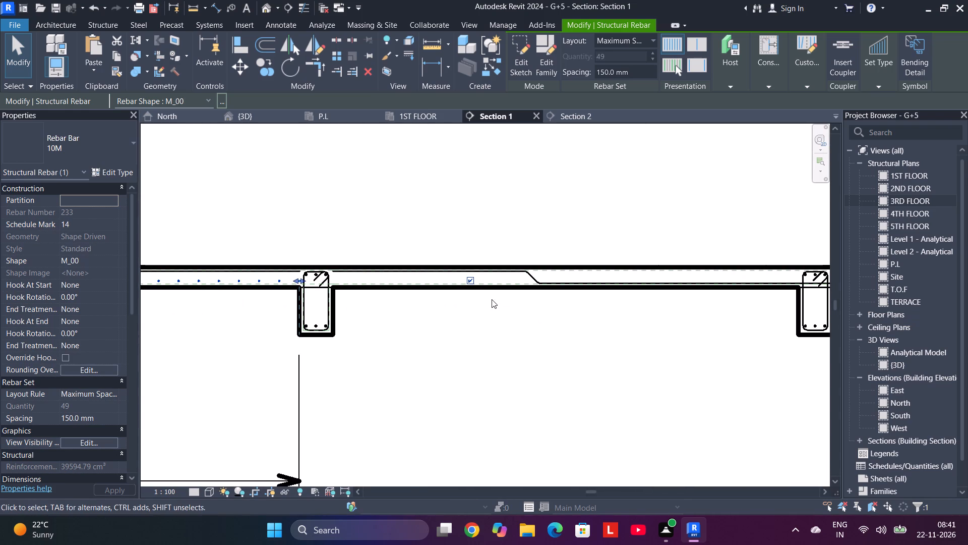
middle_drag(477, 308, 657, 308)
key(Escape)
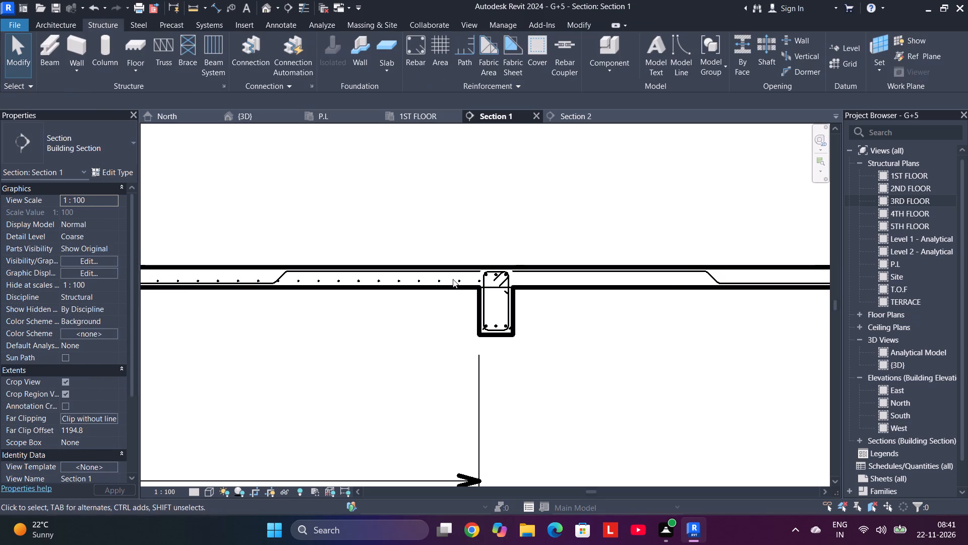
click(477, 281)
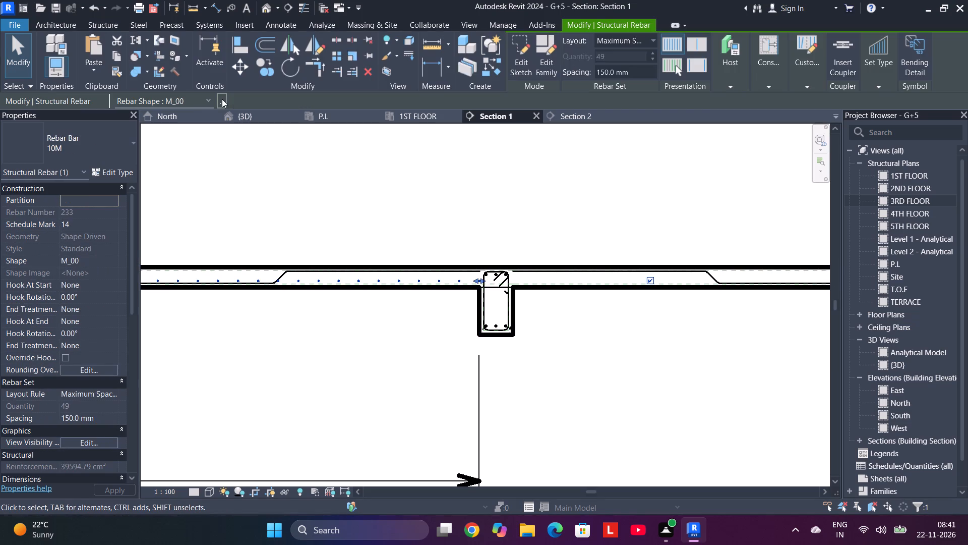
click(267, 72)
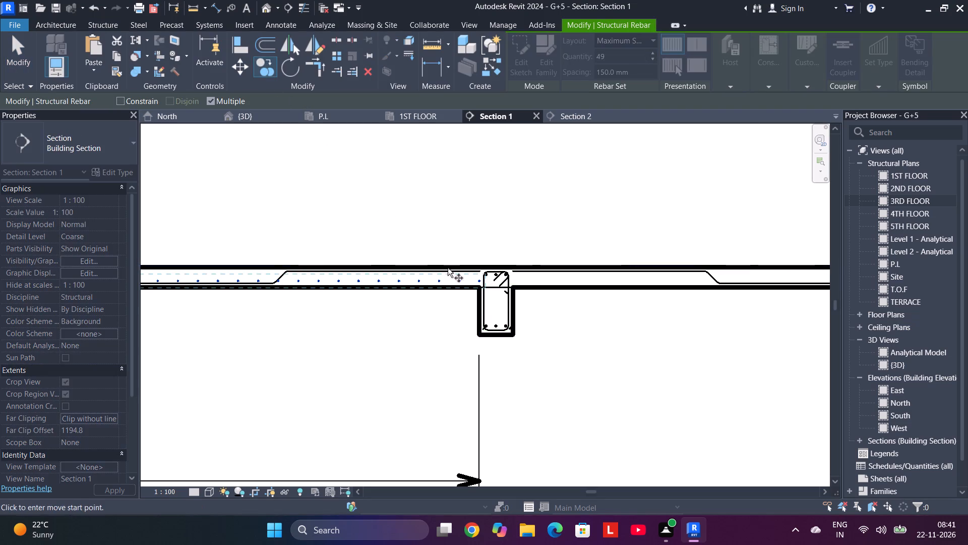
scroll(480, 311, up, 6)
scroll(483, 256, up, 5)
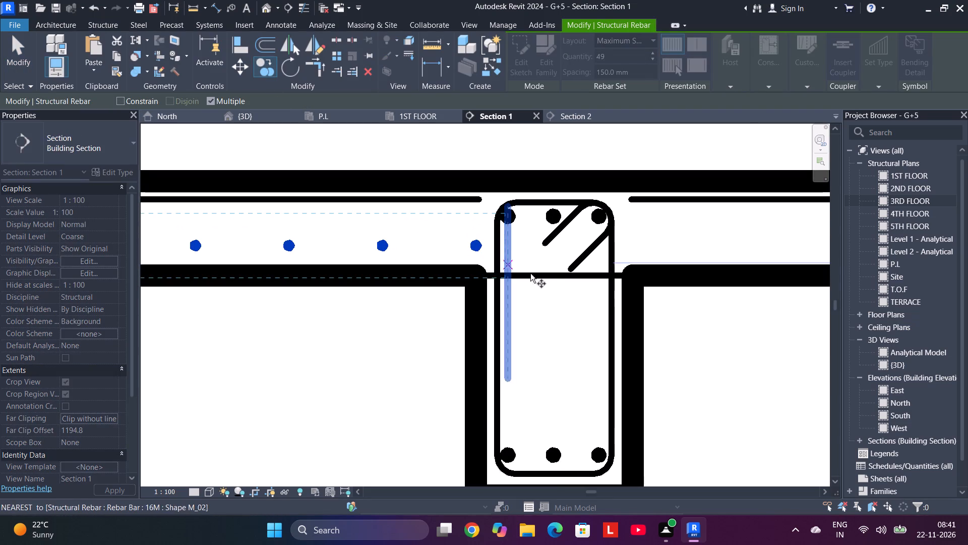
click(475, 244)
scroll(624, 246, down, 10)
middle_drag(691, 246, 0, 242)
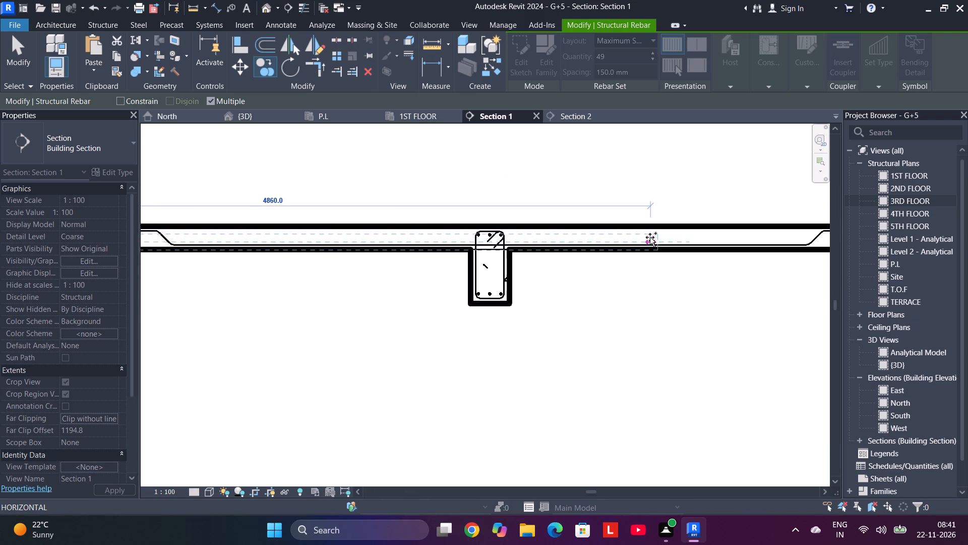
middle_drag(646, 236, 188, 243)
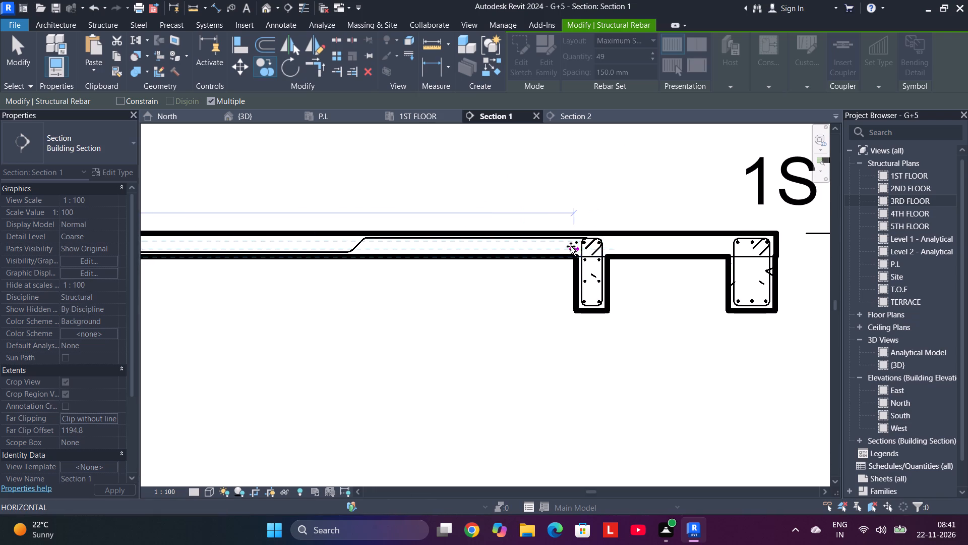
scroll(580, 246, up, 5)
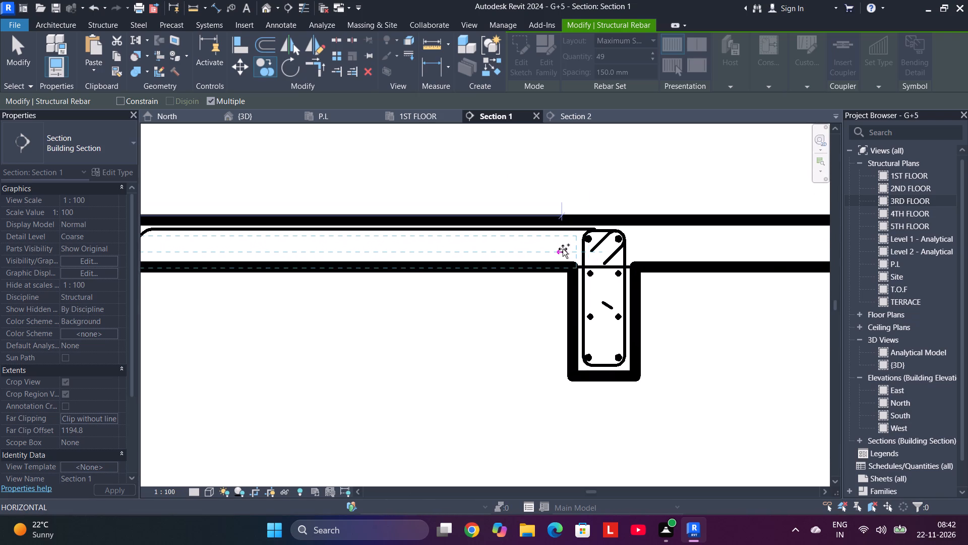
click(564, 249)
key(Escape)
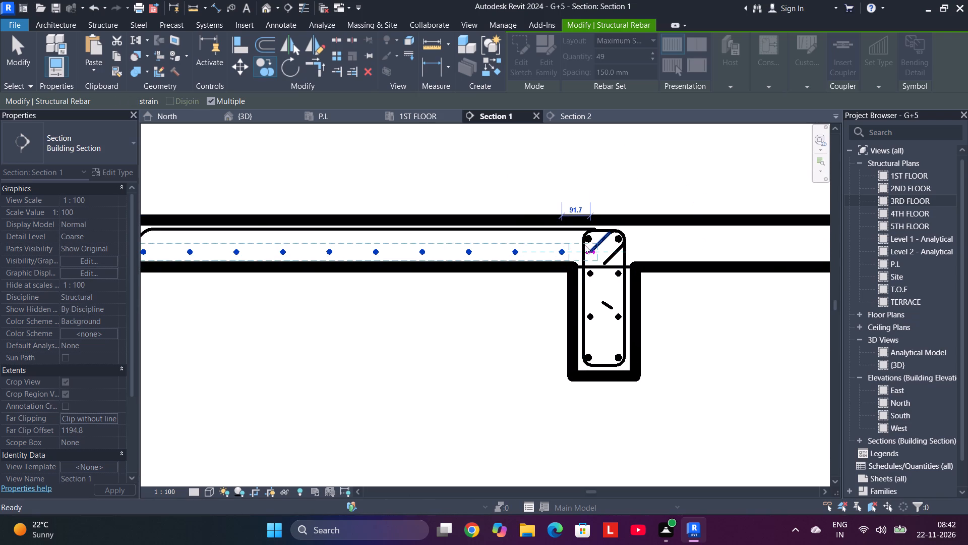
key(Escape)
Shorten the top end of the copied cranked 8MM rebar to the near face of the narrow beam before the end bay.
click(570, 228)
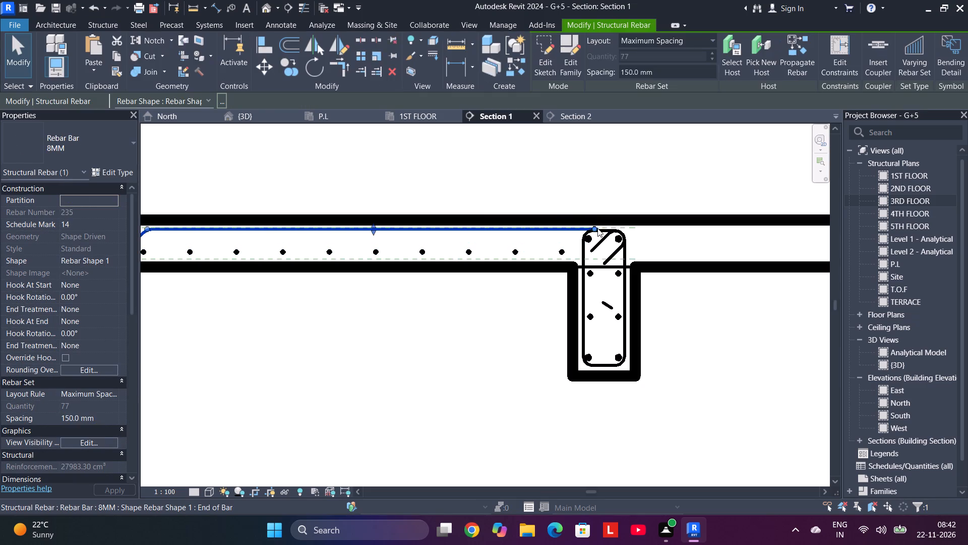
drag(592, 228, 576, 228)
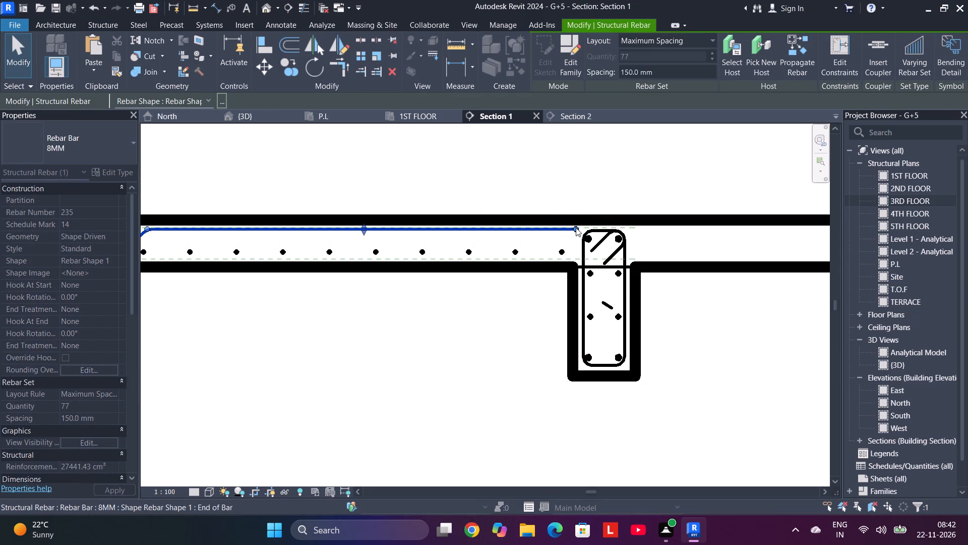
scroll(575, 234, down, 11)
middle_drag(378, 325, 665, 323)
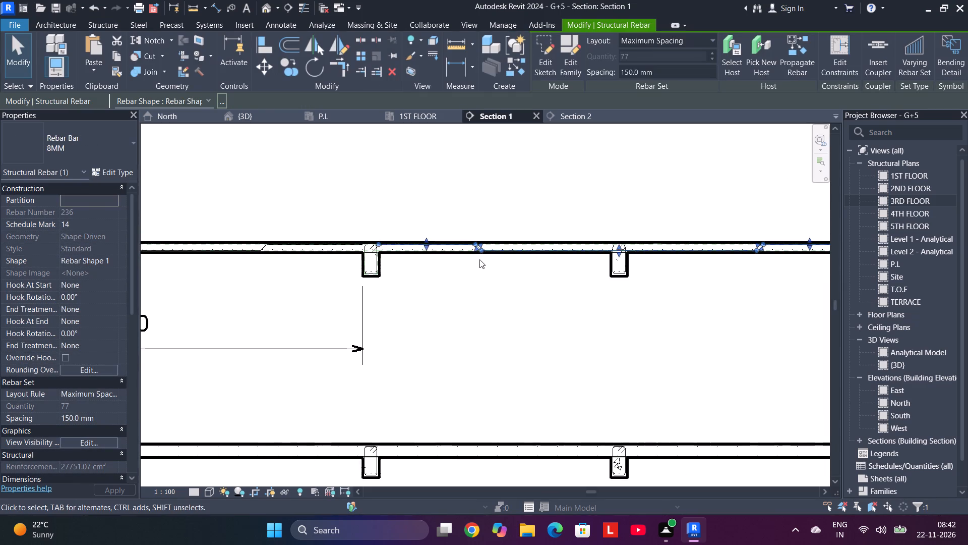
scroll(476, 255, up, 5)
click(527, 187)
scroll(568, 199, down, 6)
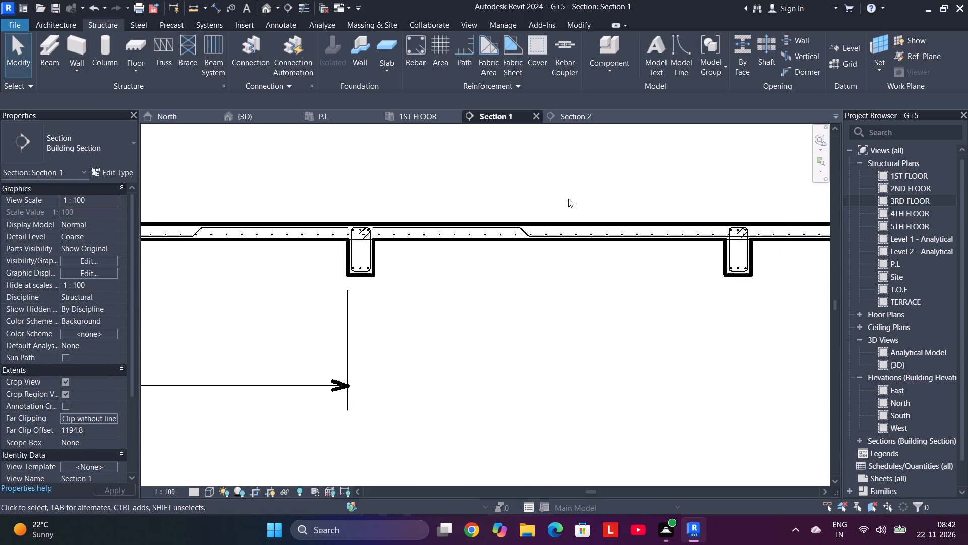
Place a straight M_00 8MM rebar set perpendicular to the section at 150 mm maximum spacing in the short end bay's slab.
middle_drag(646, 285, 249, 332)
scroll(507, 247, up, 5)
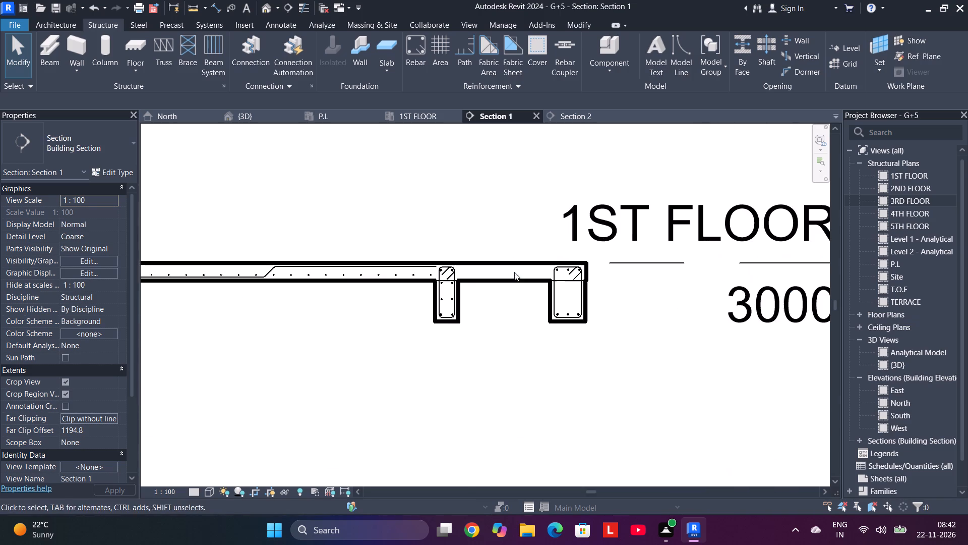
scroll(495, 290, up, 3)
drag(524, 323, 484, 235)
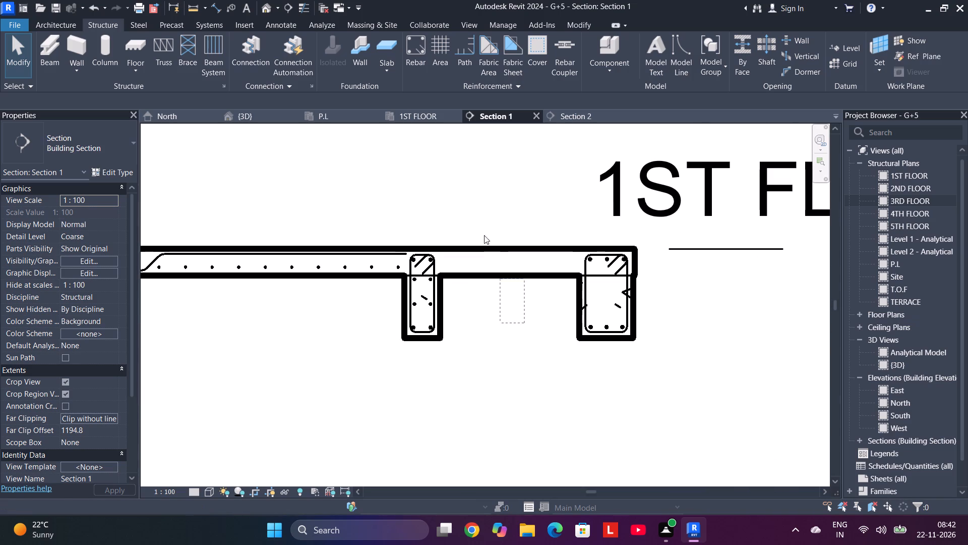
drag(484, 235, 474, 207)
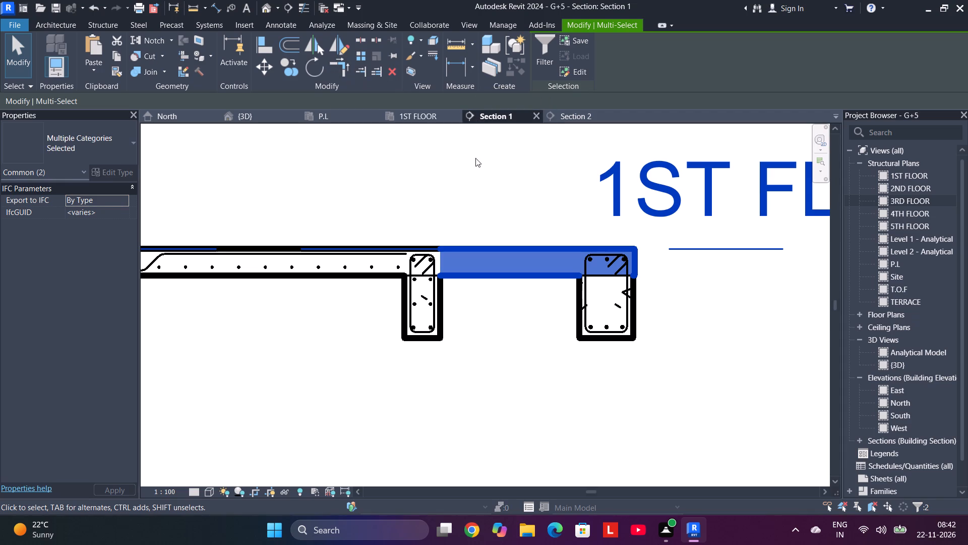
key(Escape)
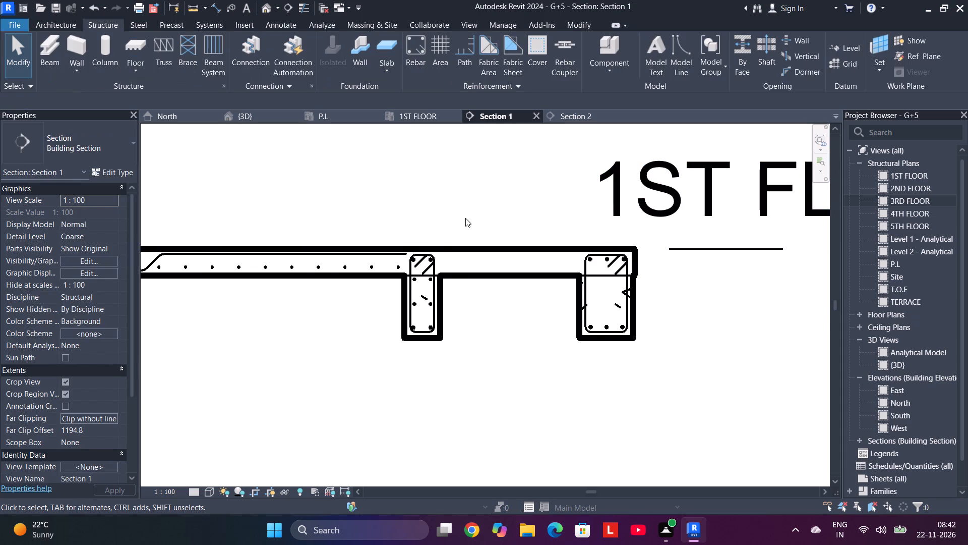
scroll(465, 218, down, 2)
middle_drag(466, 218, 419, 269)
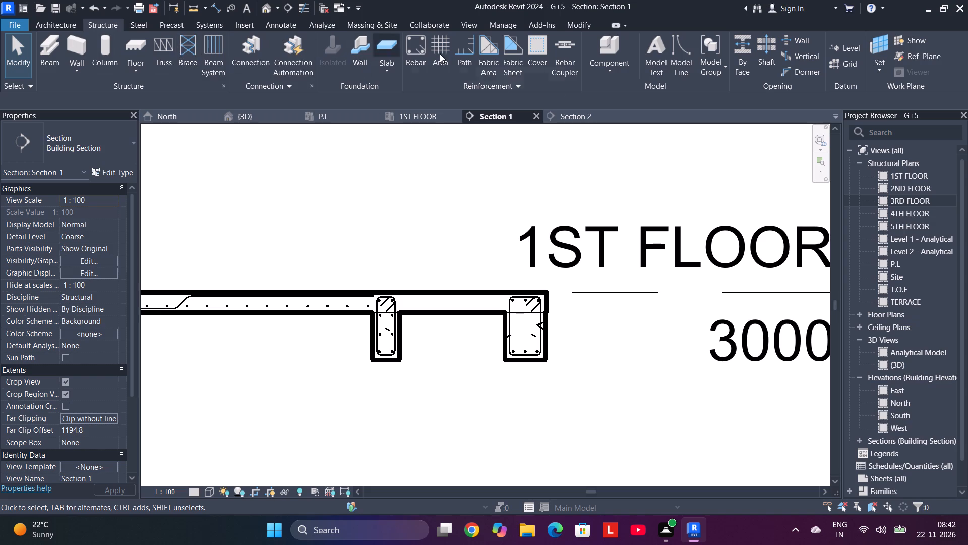
click(418, 39)
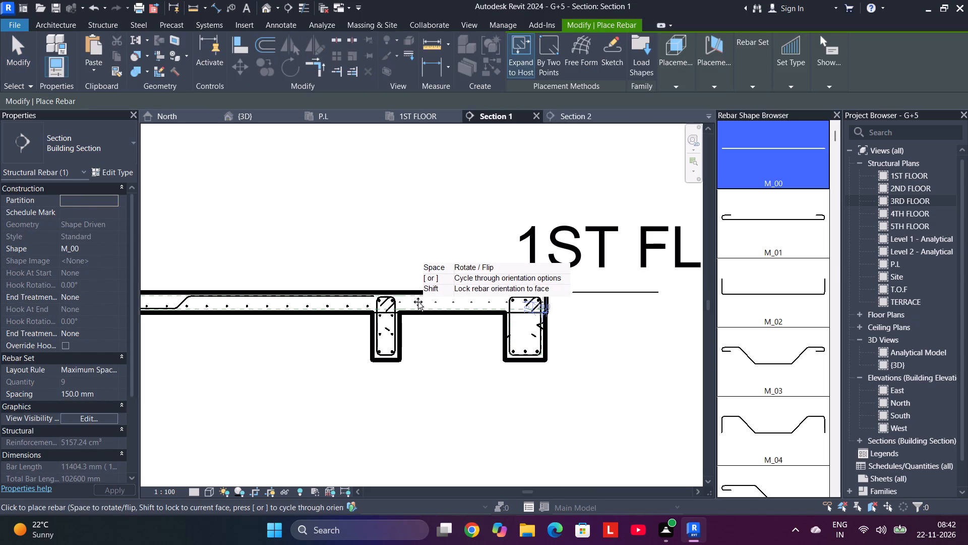
scroll(417, 301, up, 3)
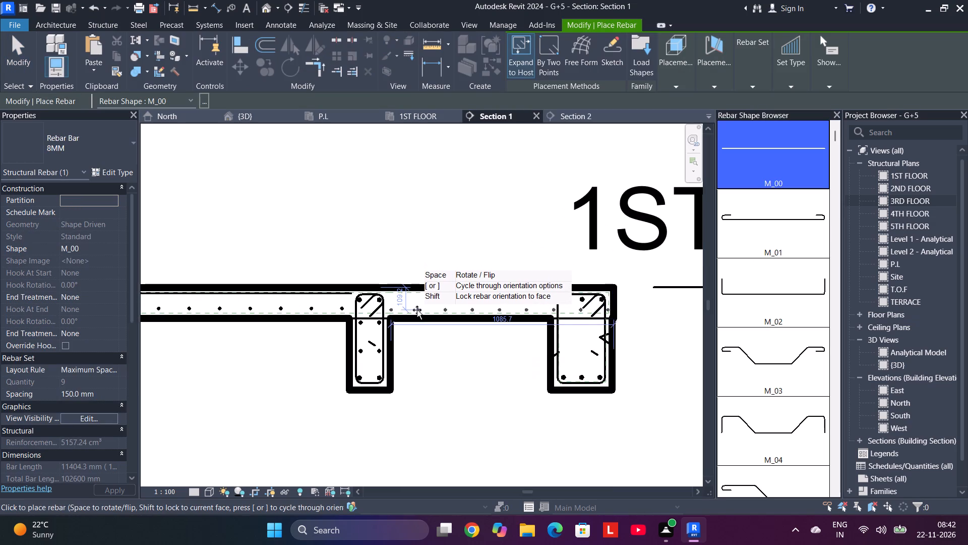
click(417, 310)
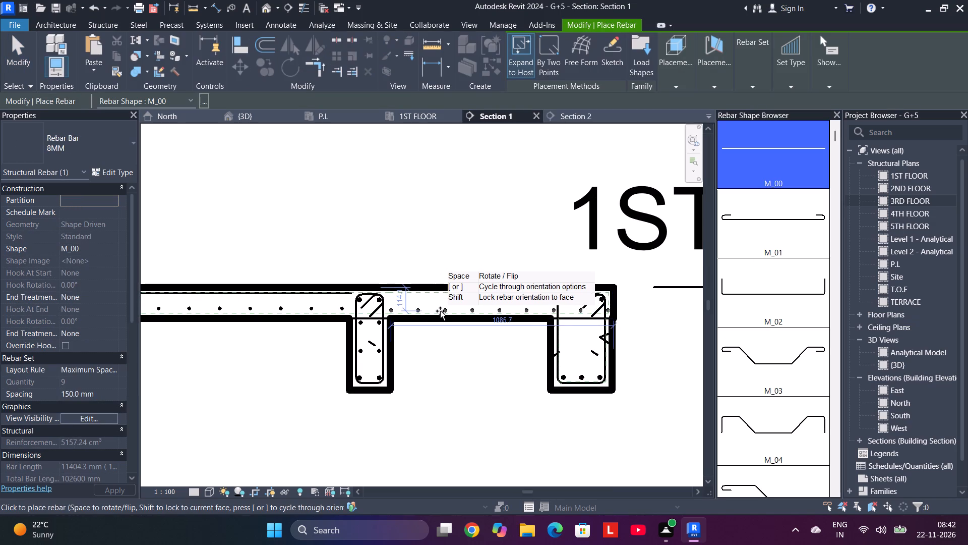
key(Escape)
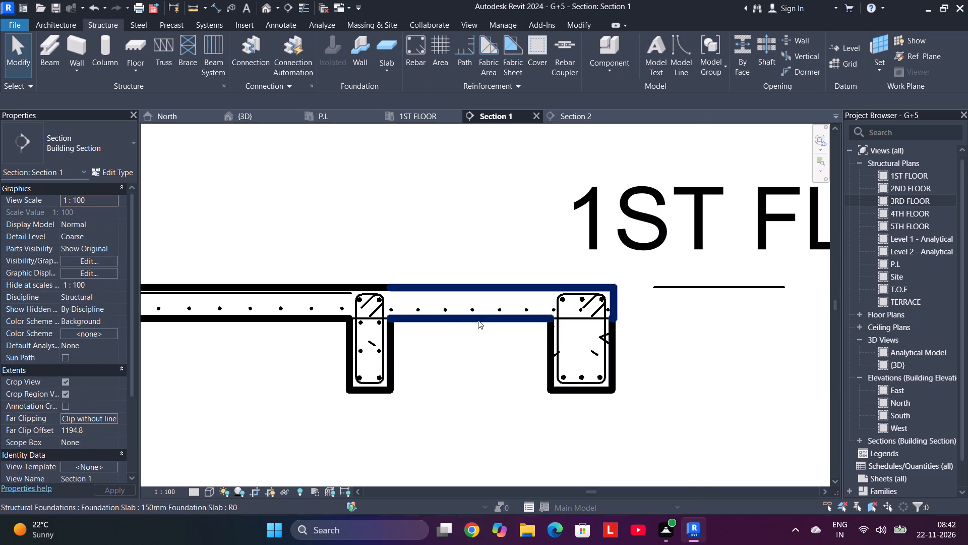
Change the end bay's new straight rebar set to bar type 10M.
click(473, 311)
click(112, 147)
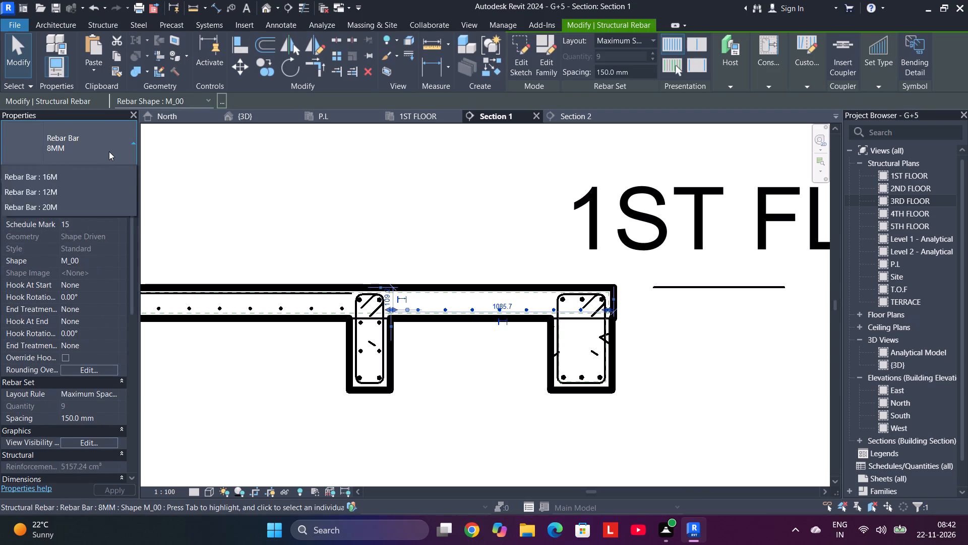
click(70, 220)
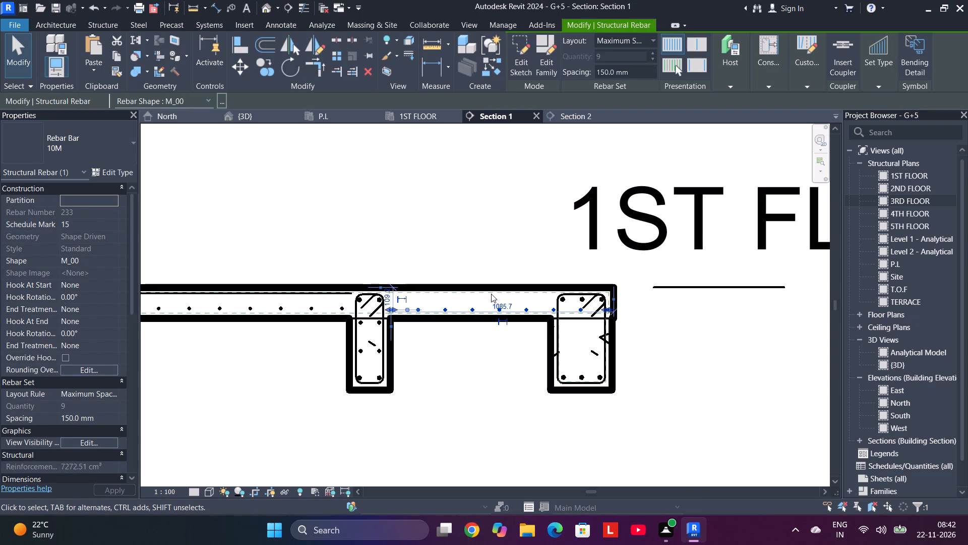
click(491, 258)
key(Escape)
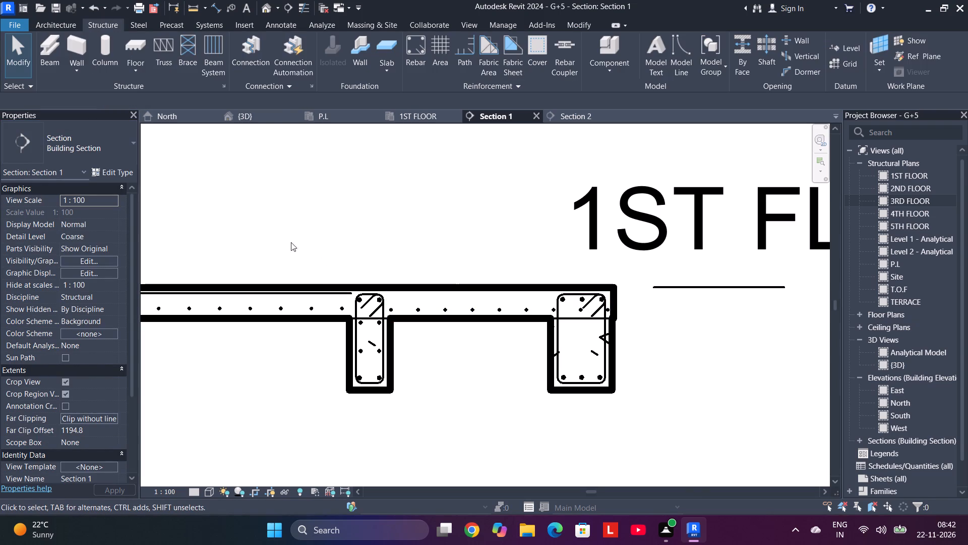
Place a straight M_00 8MM rebar set along the section at 150 mm maximum spacing in the upper part of the end-bay slab, and select it.
click(419, 58)
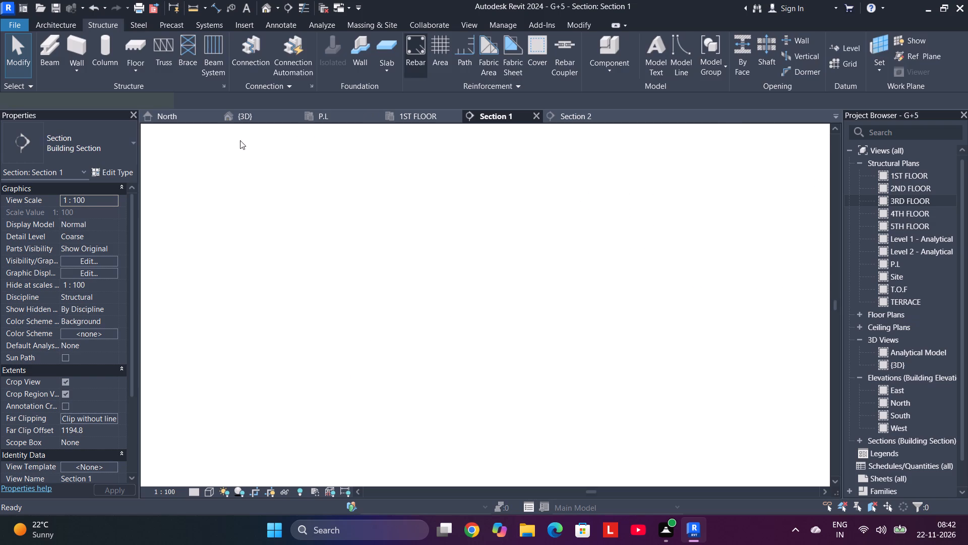
click(714, 121)
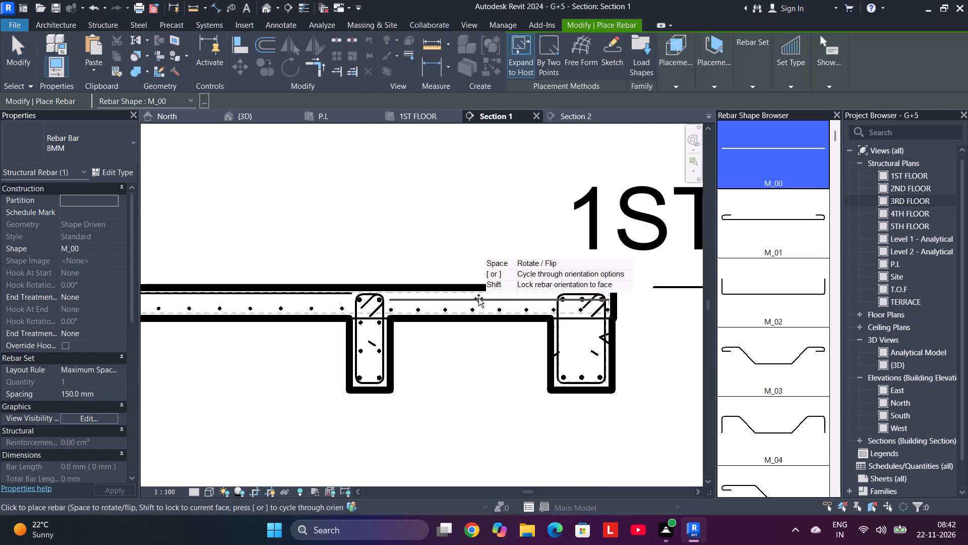
click(478, 298)
key(Escape)
click(494, 299)
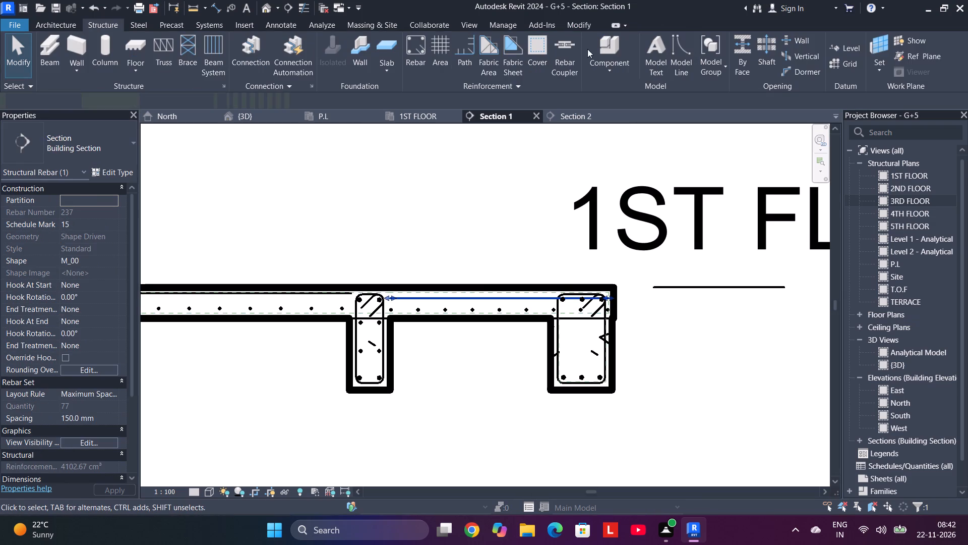
Open the sketch of the end bay's upper straight 8MM rebar set and delete its straight line.
click(538, 67)
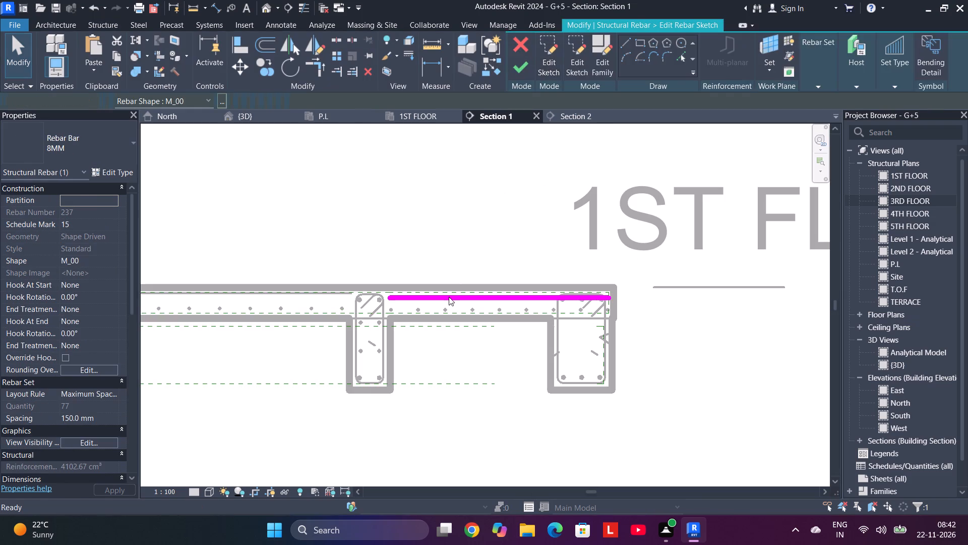
click(449, 297)
key(Delete)
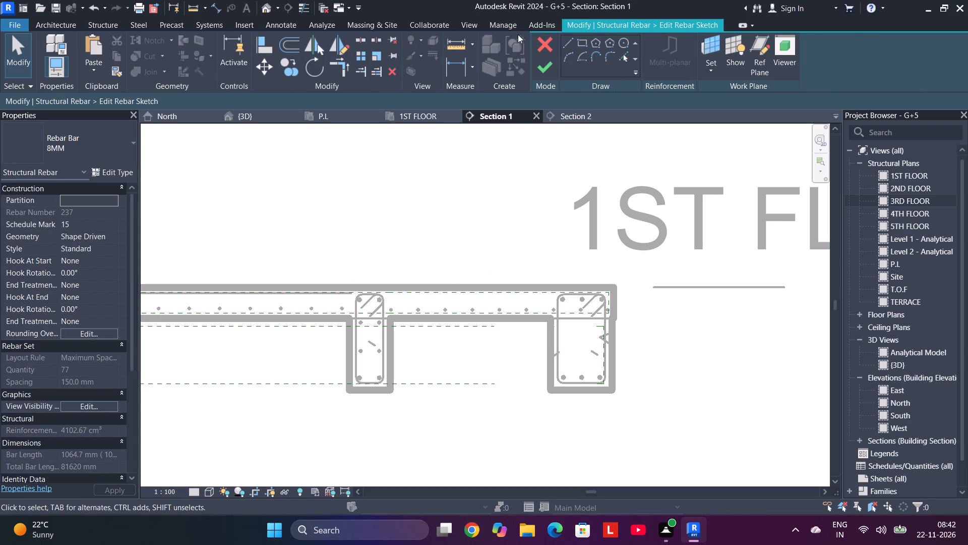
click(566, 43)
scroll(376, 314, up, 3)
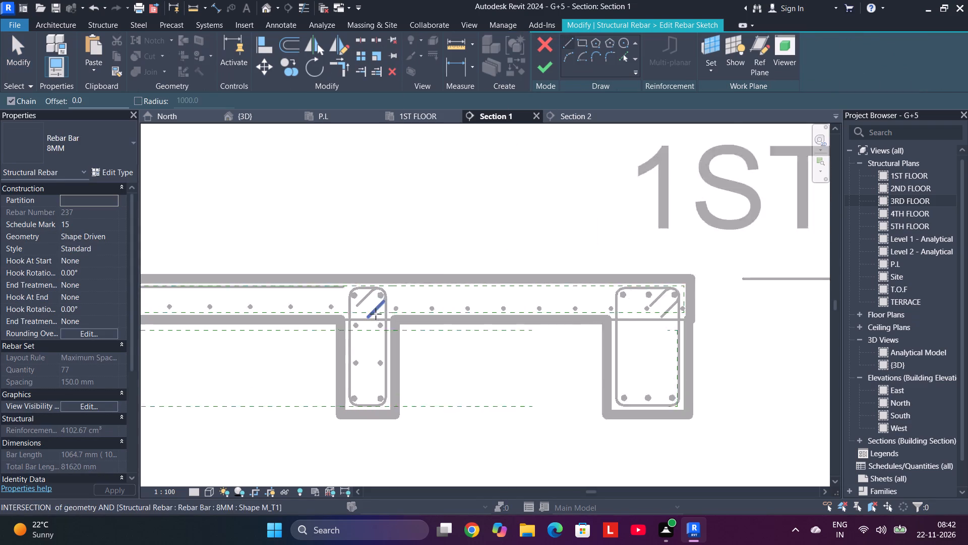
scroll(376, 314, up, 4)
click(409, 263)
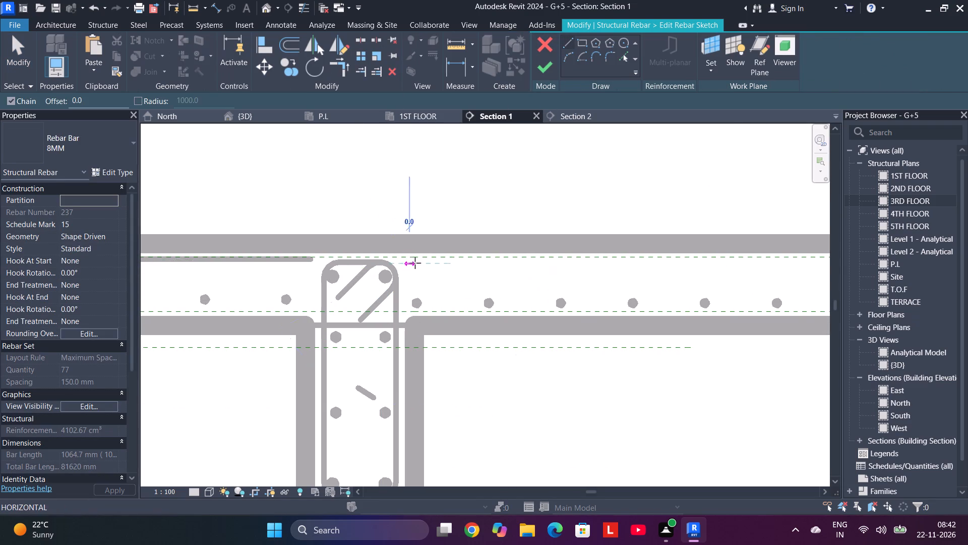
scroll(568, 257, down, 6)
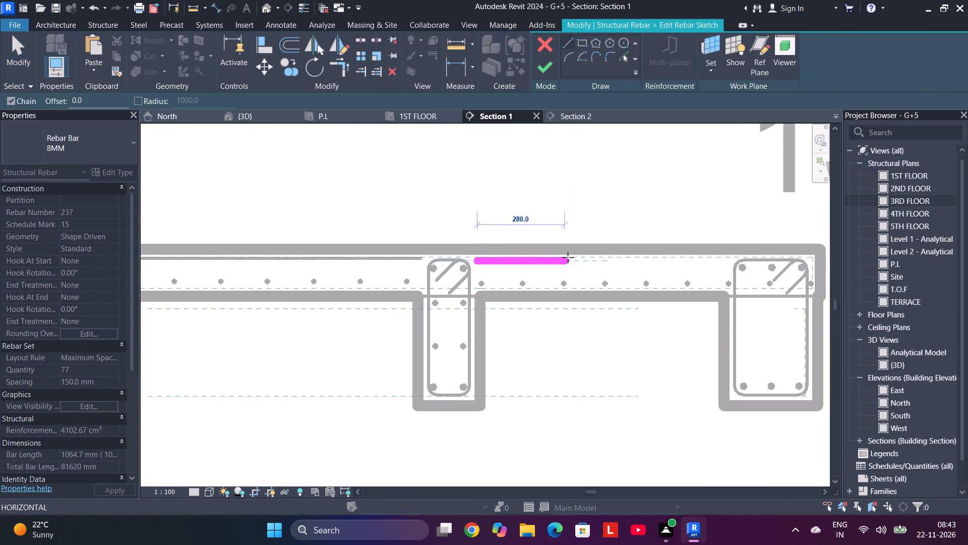
Place a linear dimension below the end bay between the facing sides of its two beams.
click(456, 64)
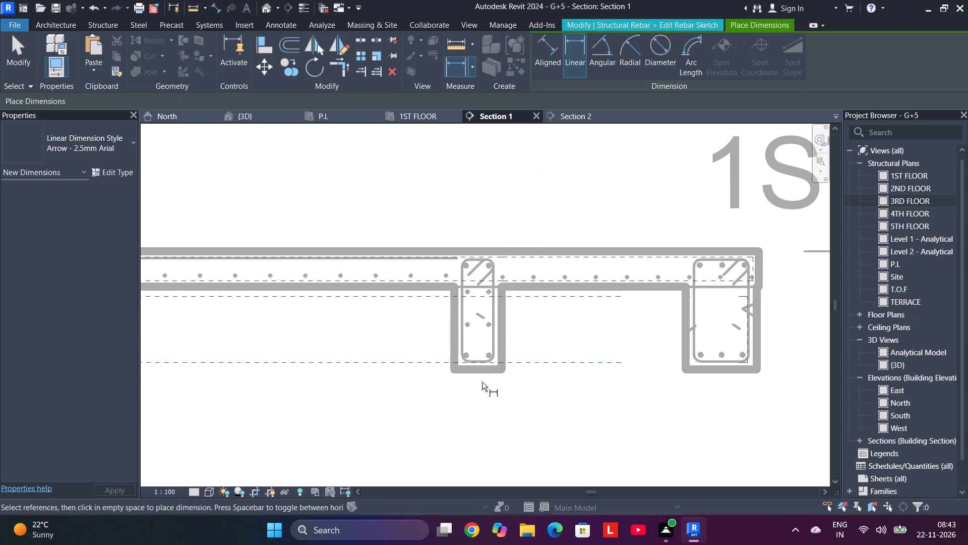
click(497, 367)
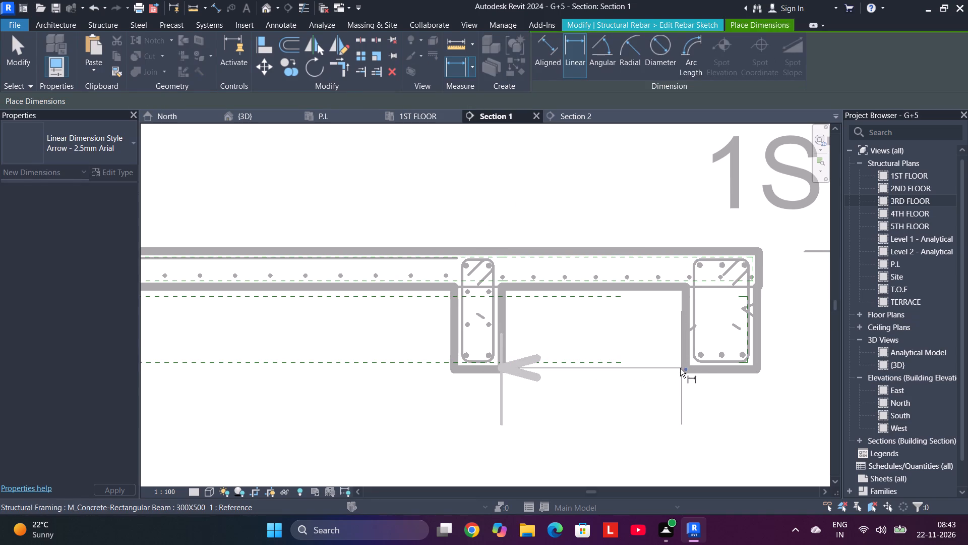
click(685, 368)
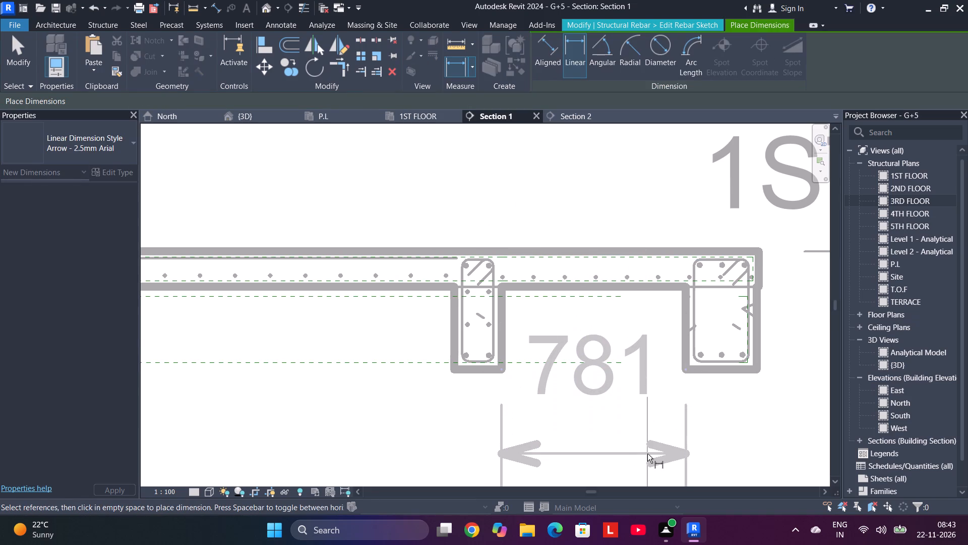
click(647, 454)
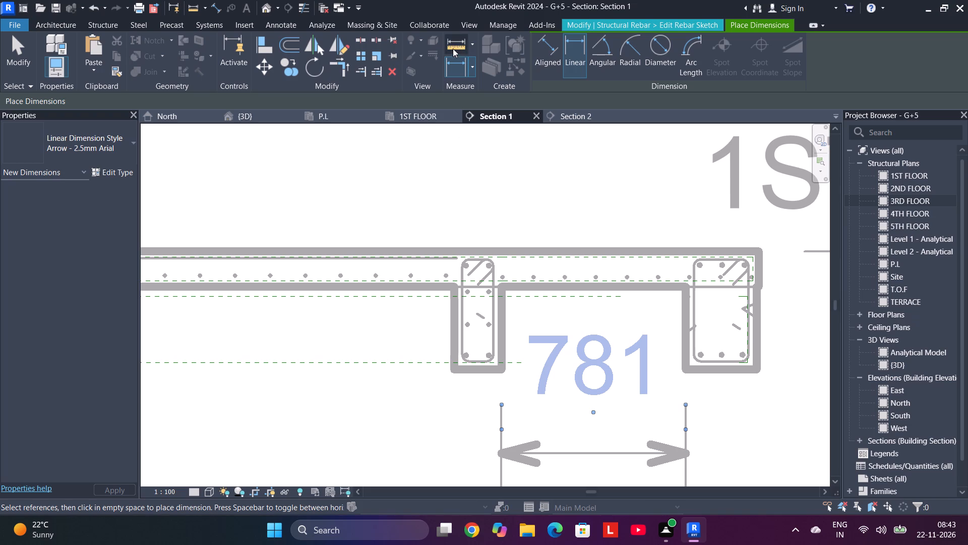
key(Escape)
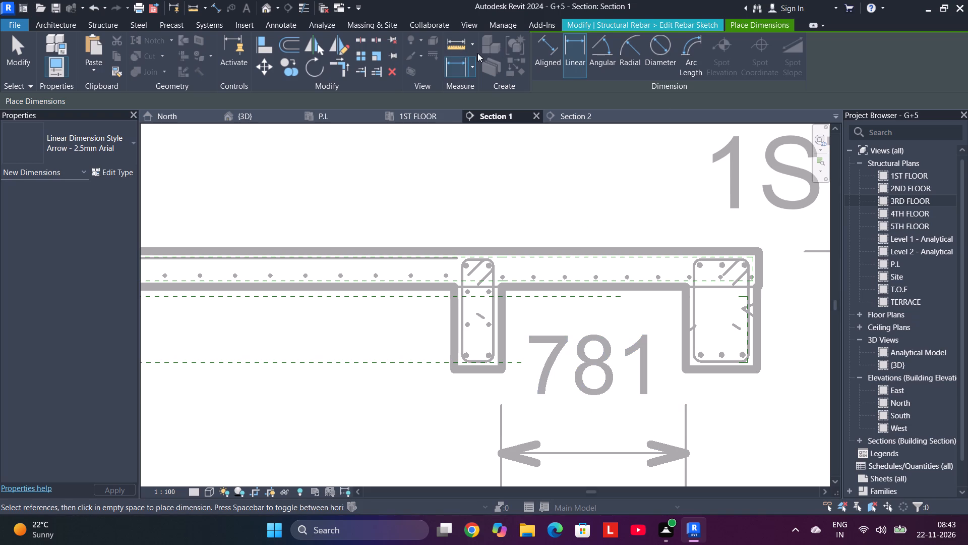
key(Escape)
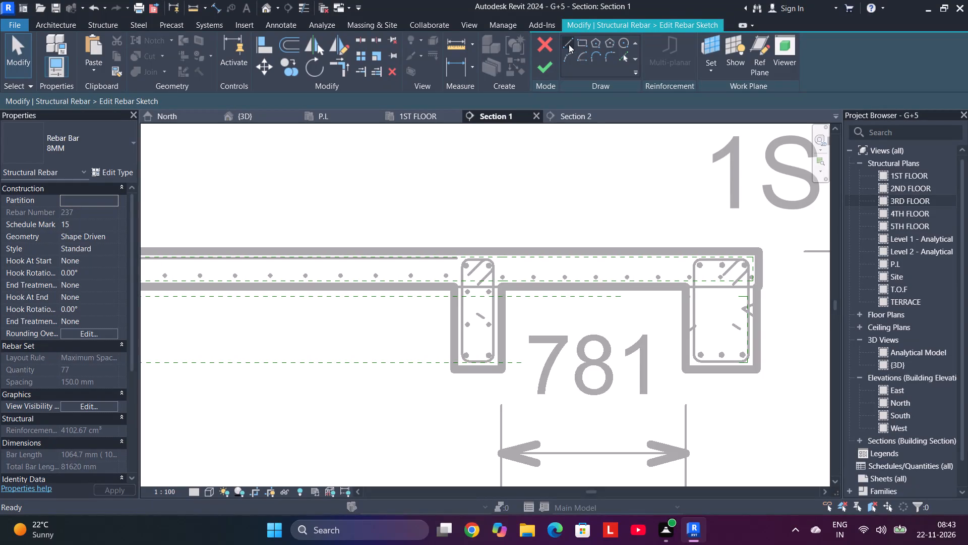
Sketch the first part of the cranked bar from the narrow beam: 156 mm along the top cover, about 45° down, and a short bottom run.
click(569, 44)
scroll(502, 222, up, 5)
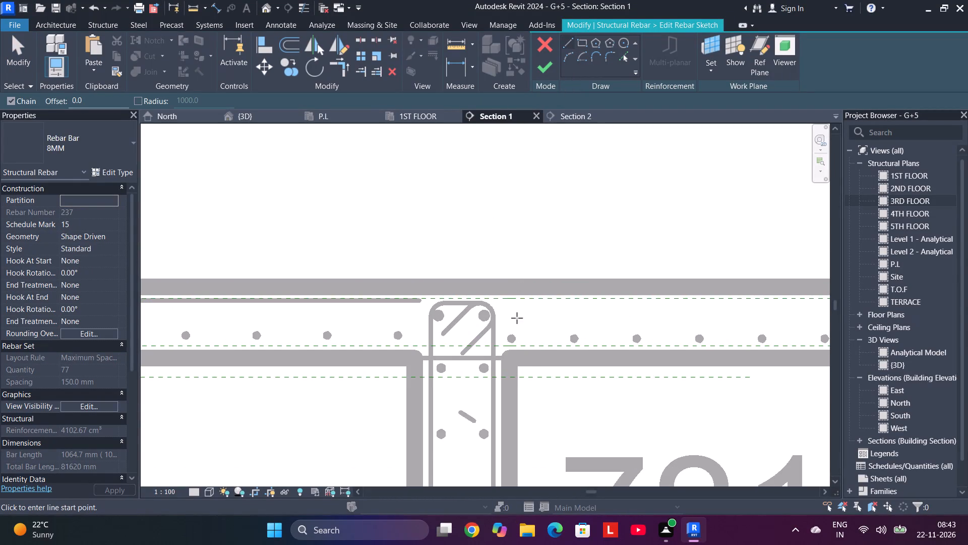
scroll(517, 318, up, 2)
middle_drag(509, 305, 473, 253)
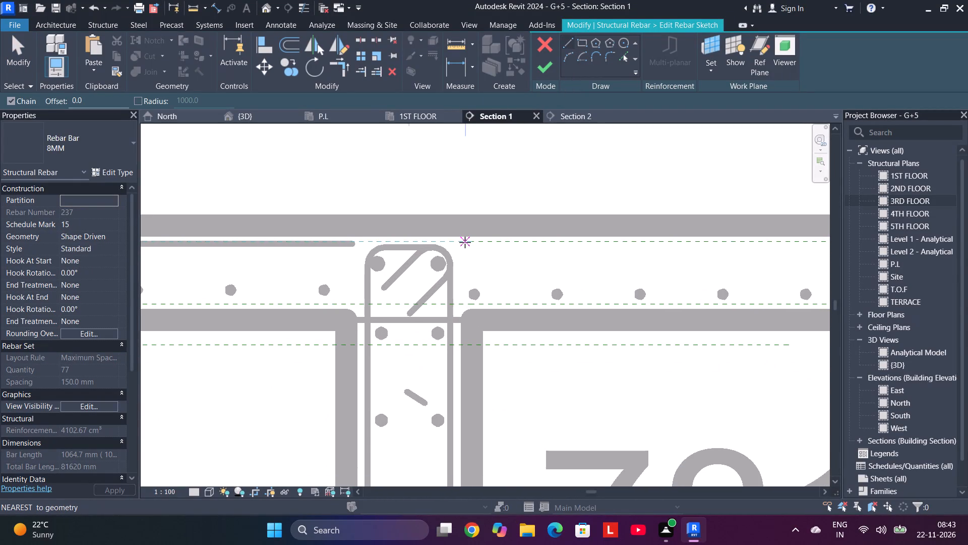
click(465, 242)
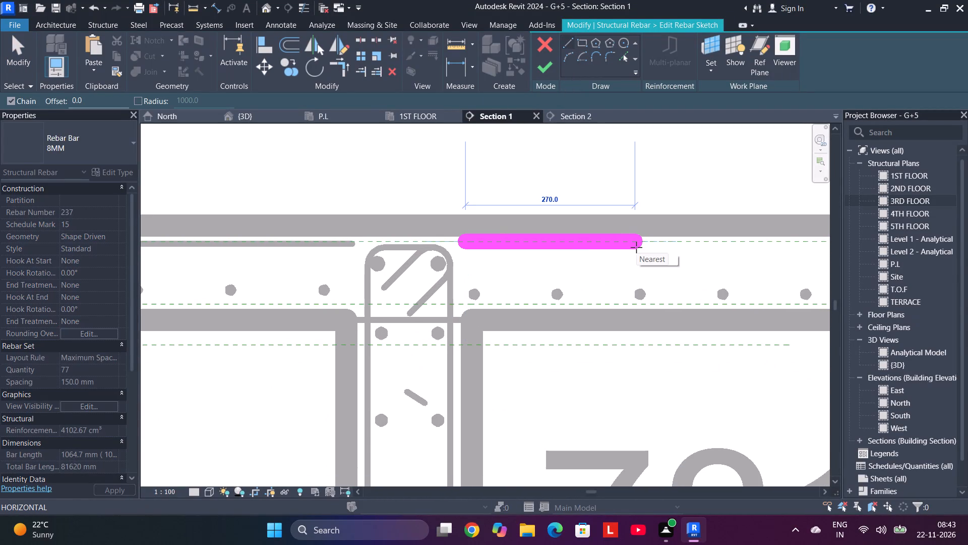
text(156)
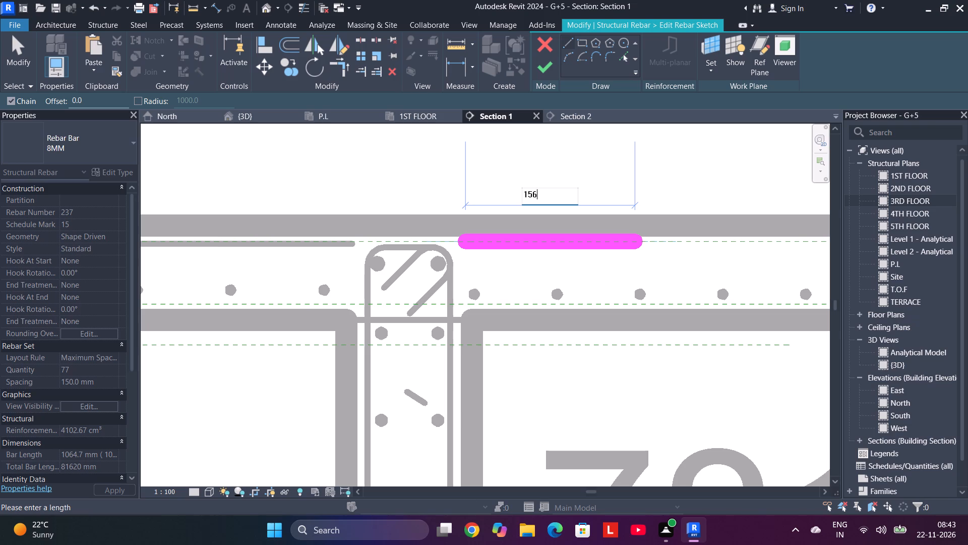
key(Return)
scroll(636, 247, up, 1)
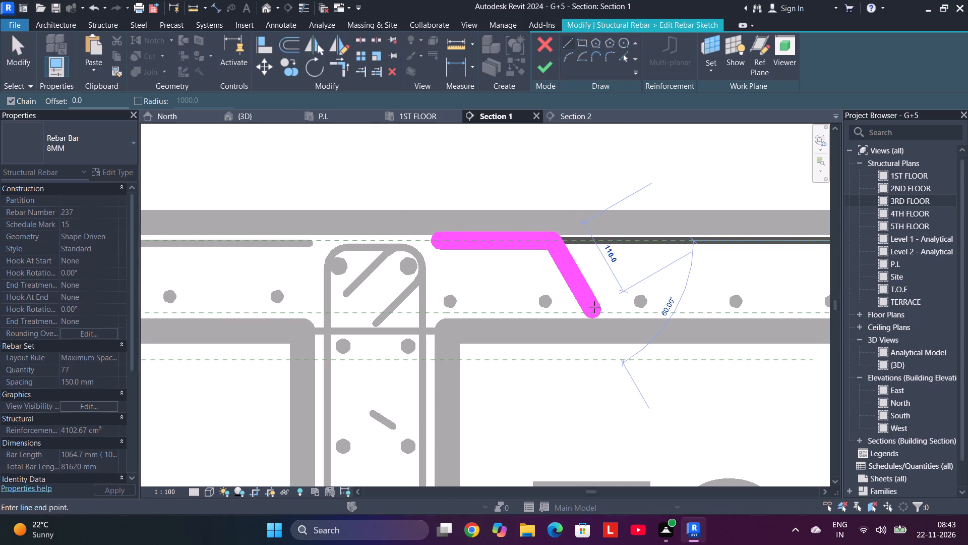
click(625, 309)
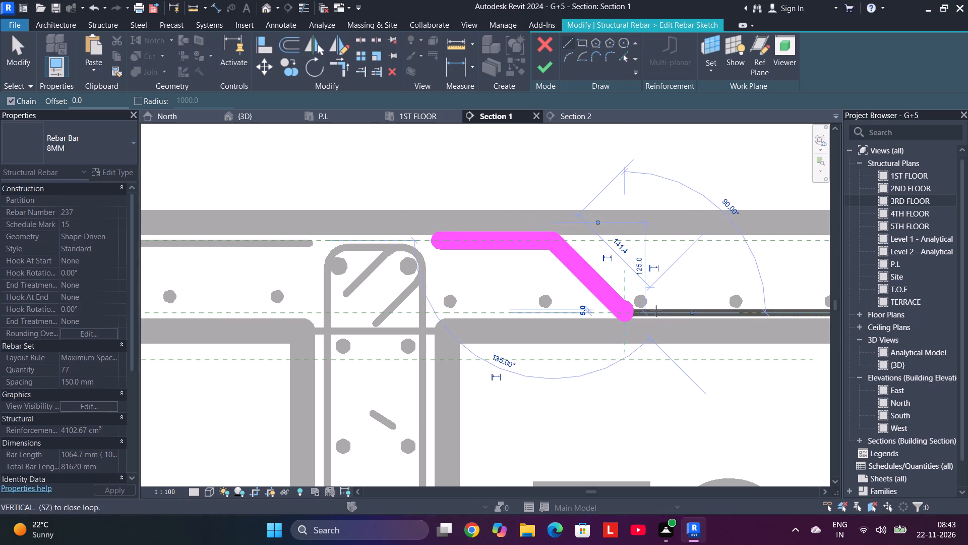
middle_drag(693, 311, 129, 274)
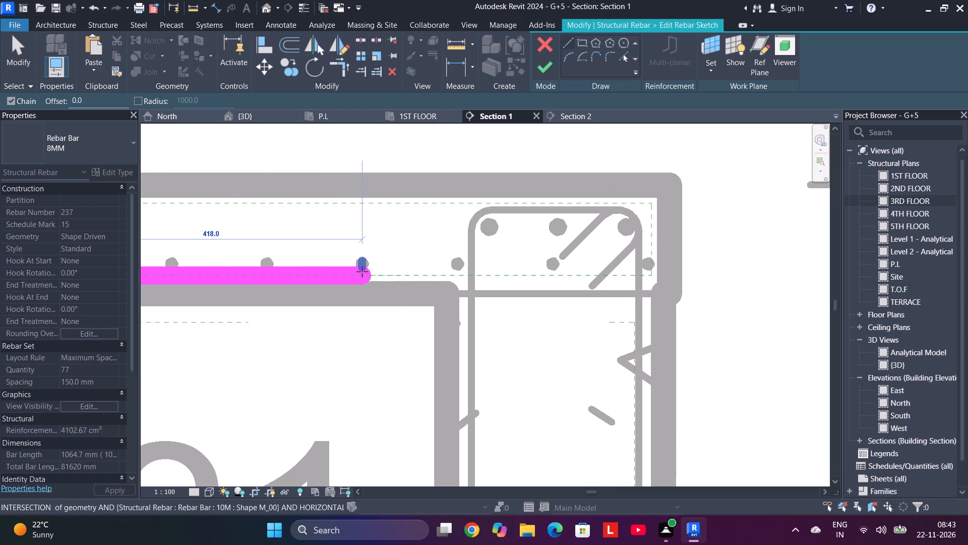
middle_drag(317, 268, 508, 276)
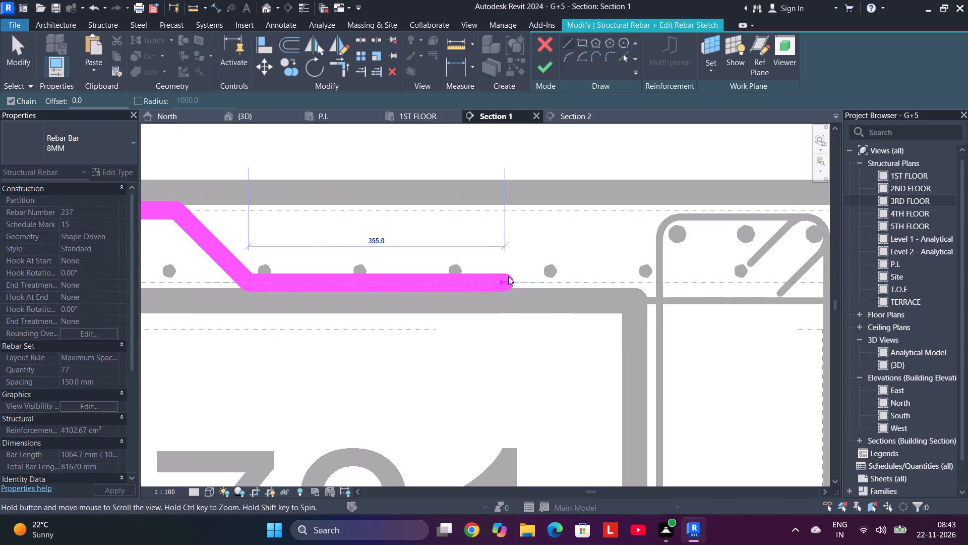
middle_drag(508, 276, 508, 276)
click(405, 287)
key(Escape)
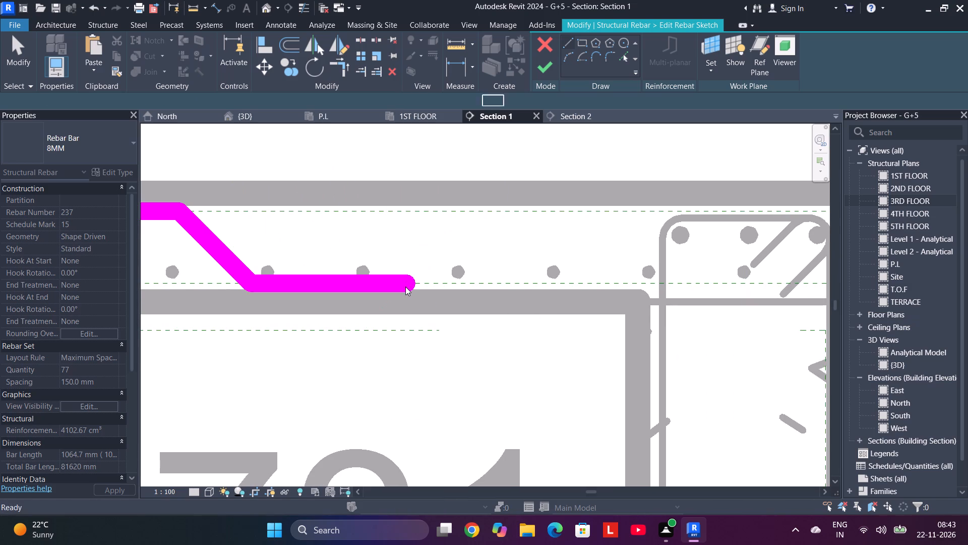
Sketch the opposite part from the wide beam's inner face: 156 mm along the top cover, then a slope down to the bottom cover.
click(568, 40)
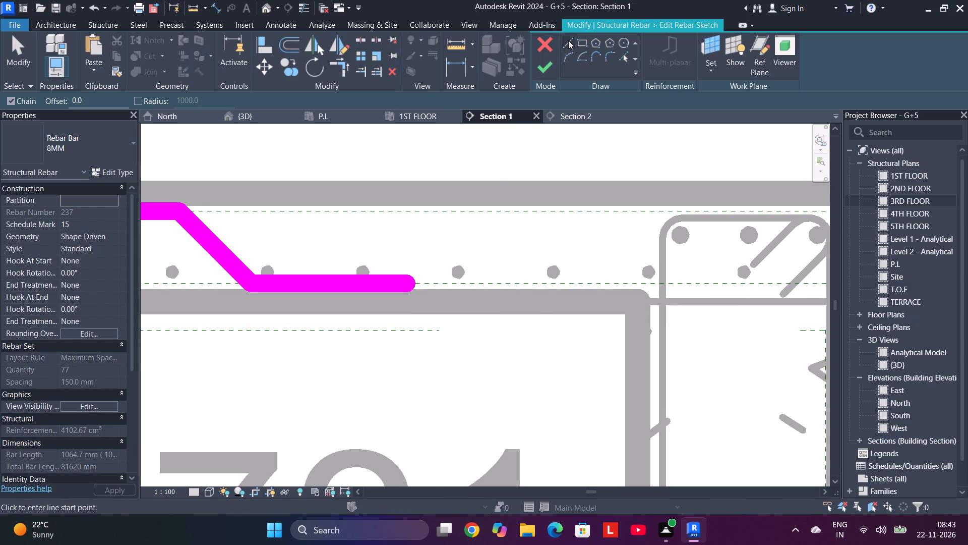
click(648, 212)
text(156)
key(Return)
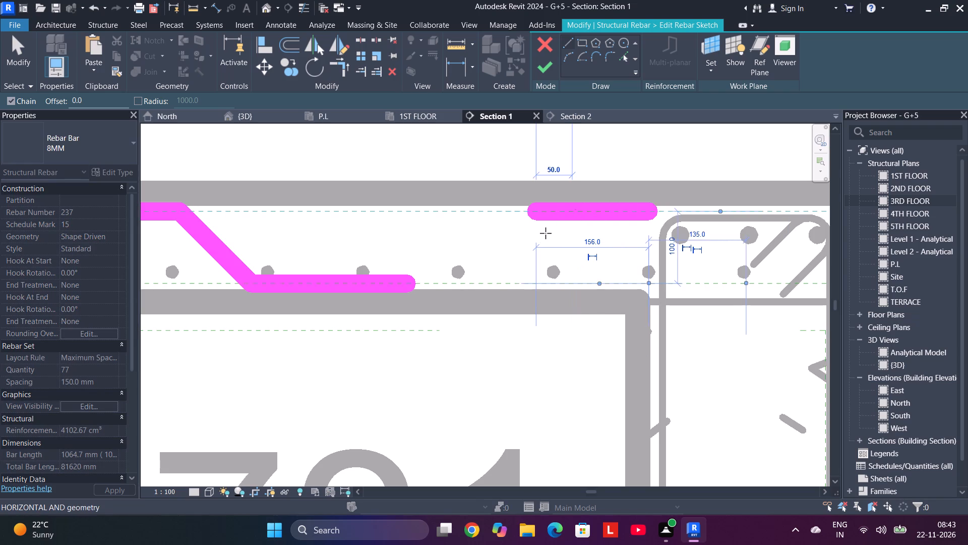
click(472, 280)
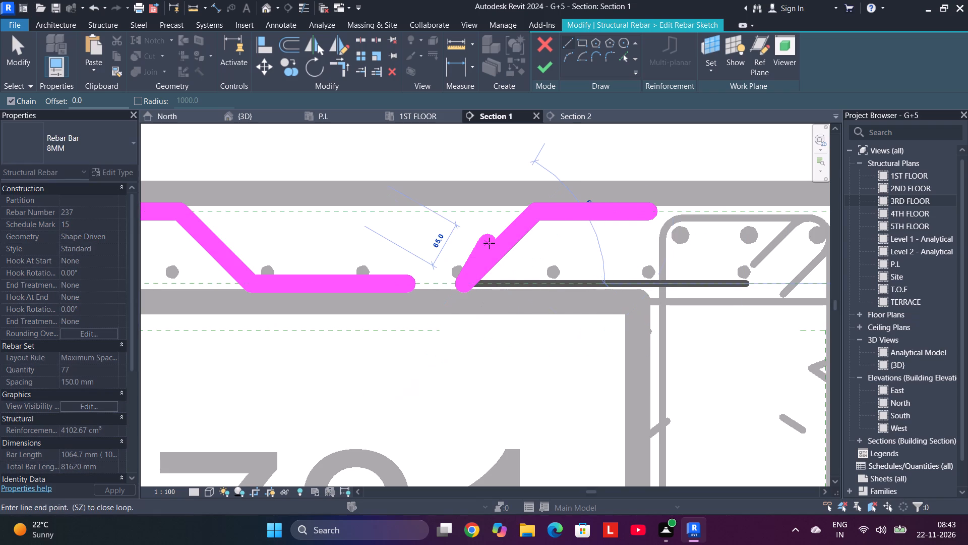
key(Escape)
Trim/extend the bottom run to meet the second sloping segment as a corner, and finish the rebar sketch.
click(341, 71)
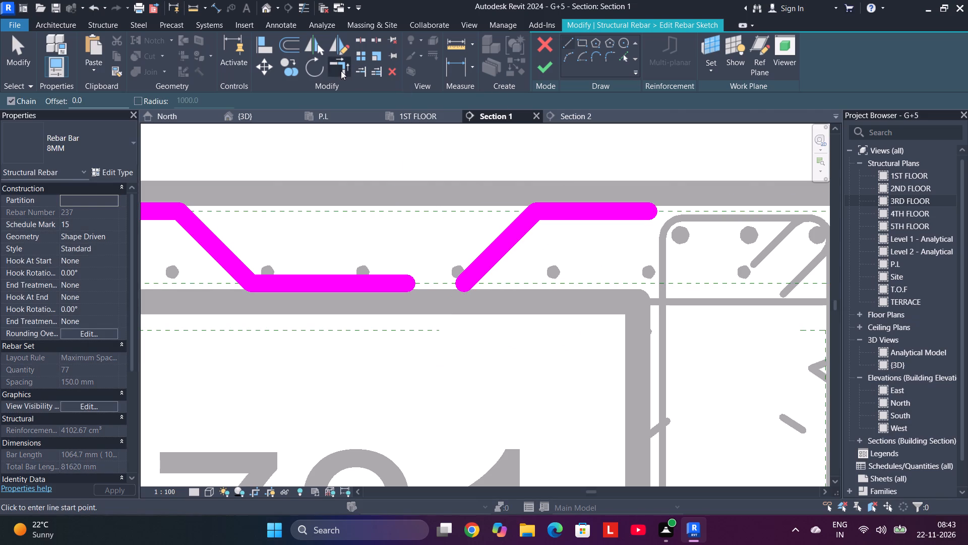
click(393, 280)
click(480, 276)
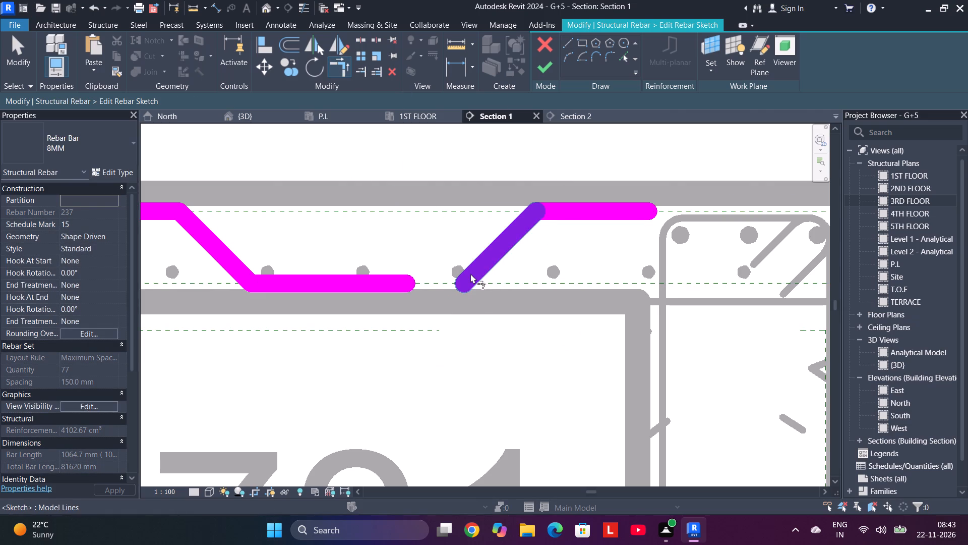
click(470, 274)
click(401, 276)
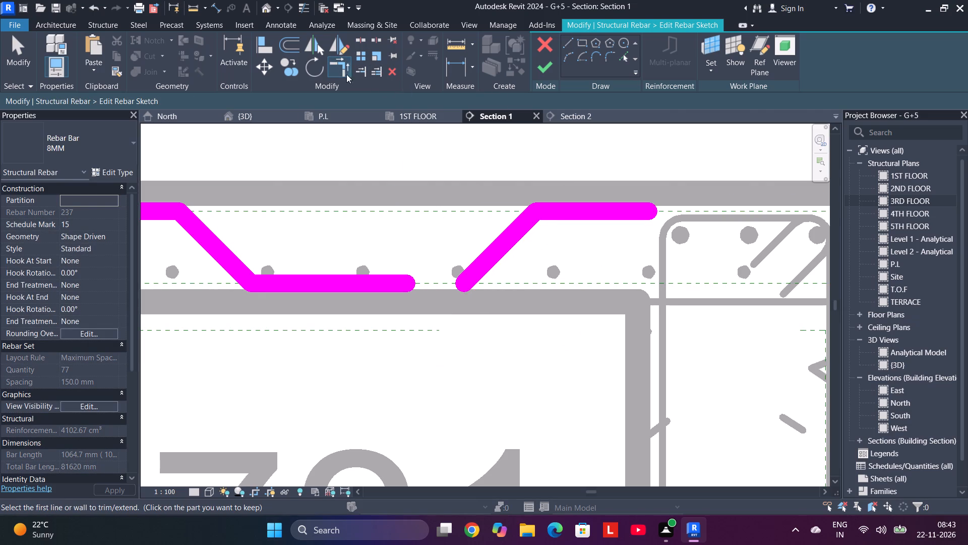
click(357, 281)
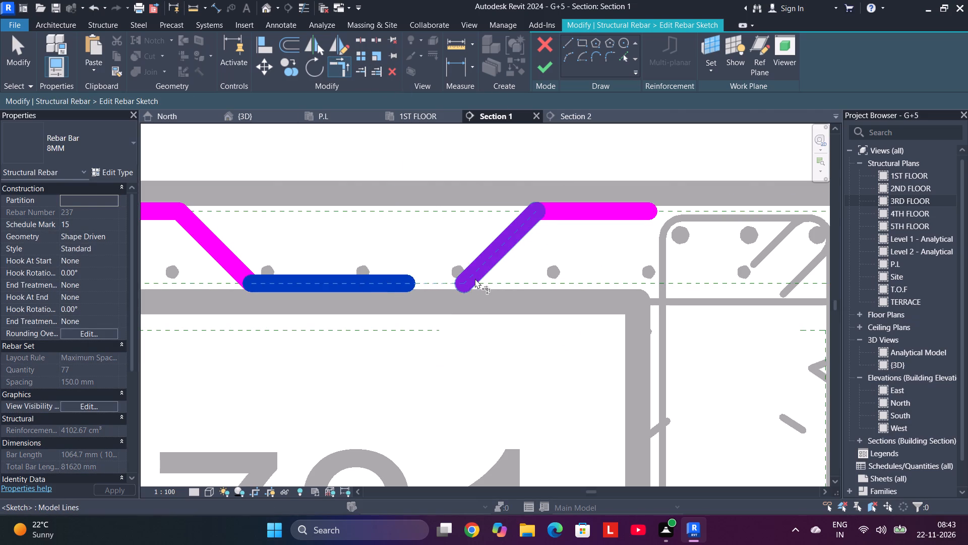
click(475, 278)
click(546, 67)
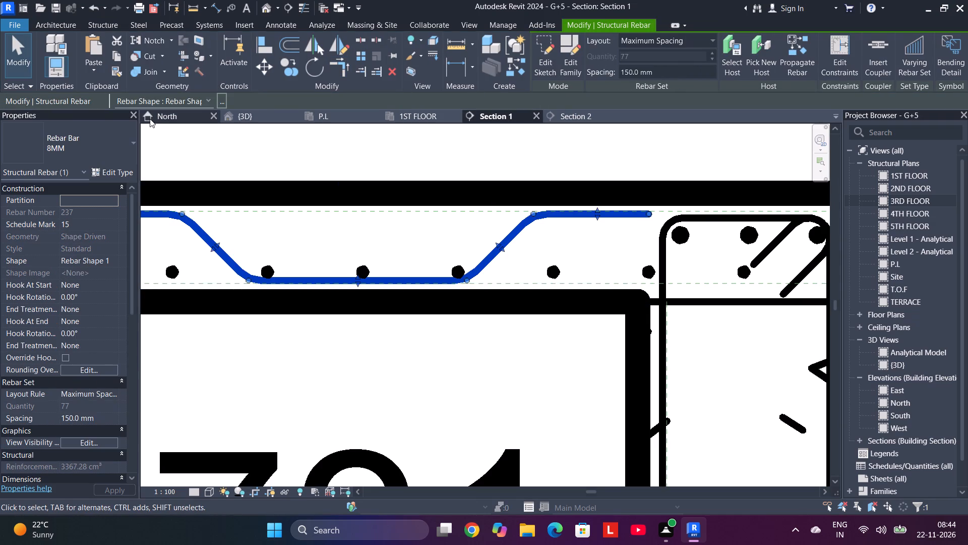
Inspect the straight 10M bars in Section 1's end bay and the first-floor slab bars around the beam in Section 2.
click(264, 269)
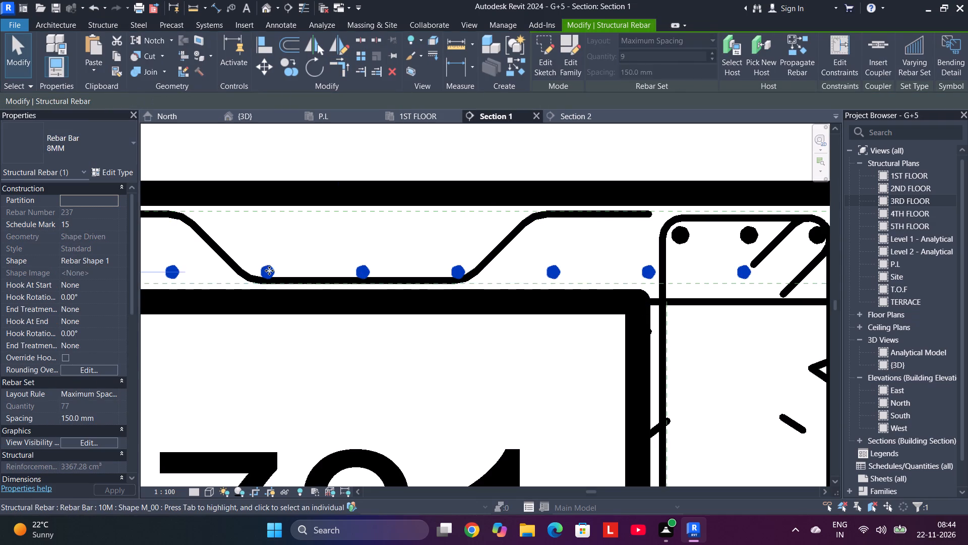
scroll(335, 192, down, 5)
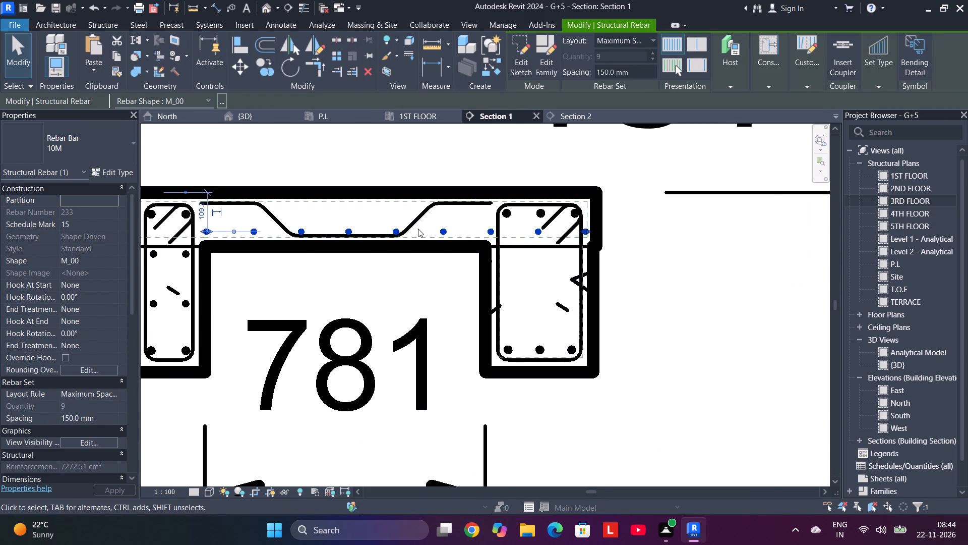
scroll(411, 288, down, 5)
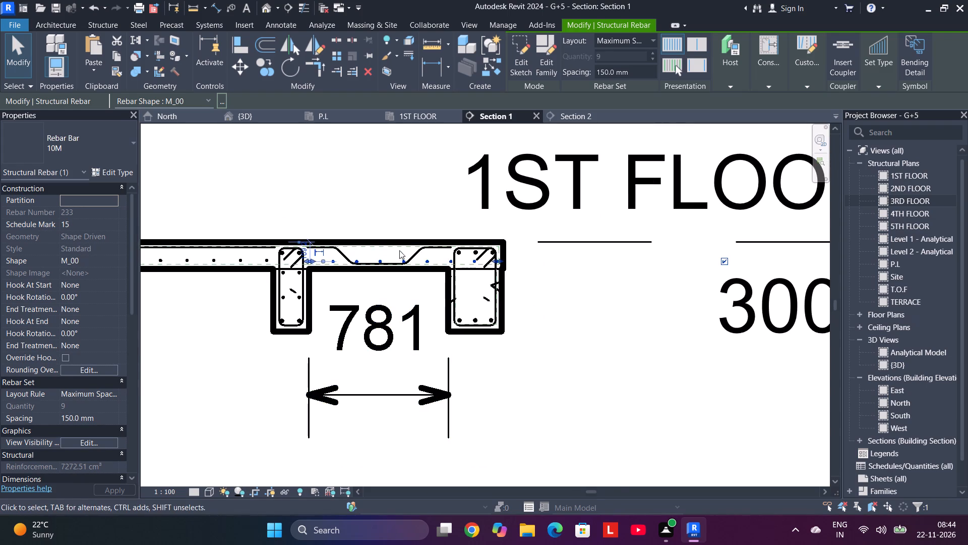
scroll(399, 275, down, 5)
click(571, 117)
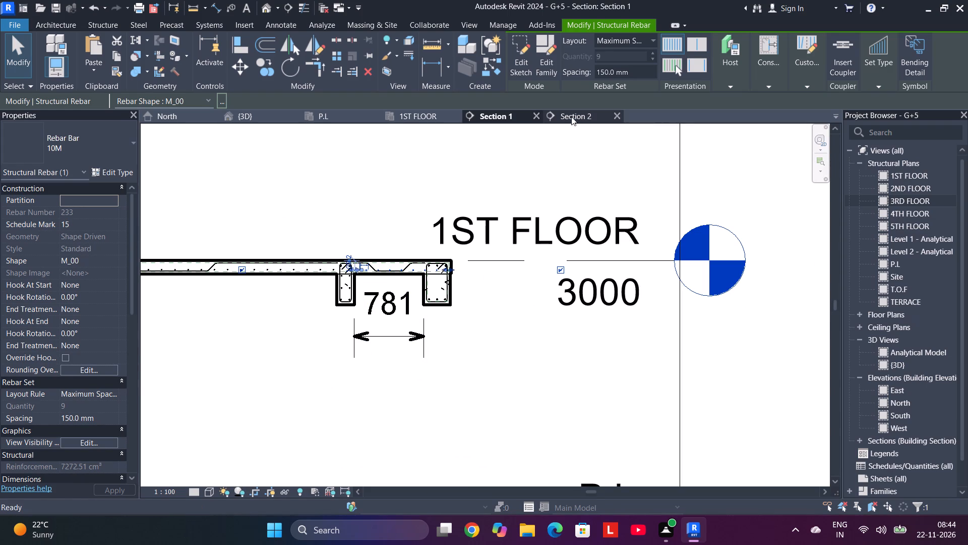
scroll(498, 284, down, 6)
middle_drag(497, 293, 496, 291)
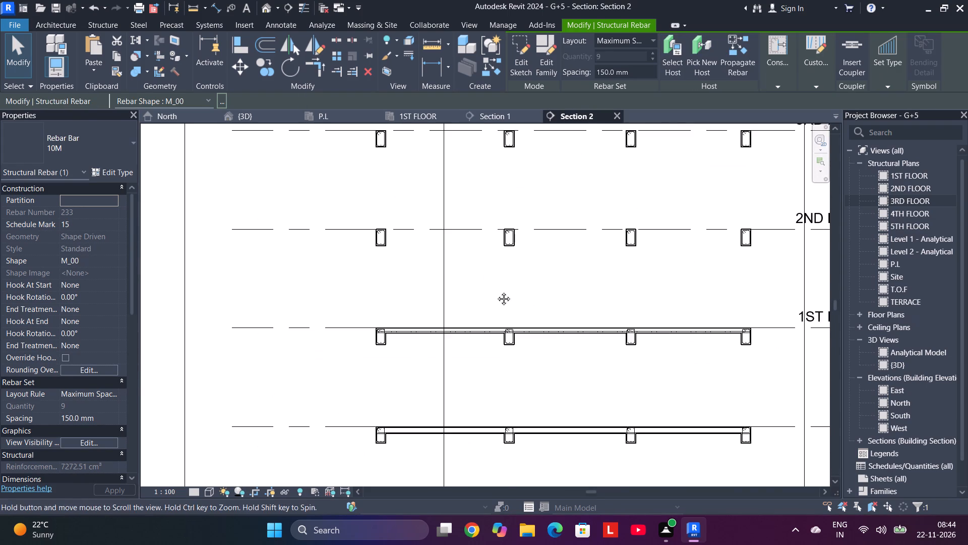
middle_drag(496, 291, 379, 268)
scroll(395, 316, up, 11)
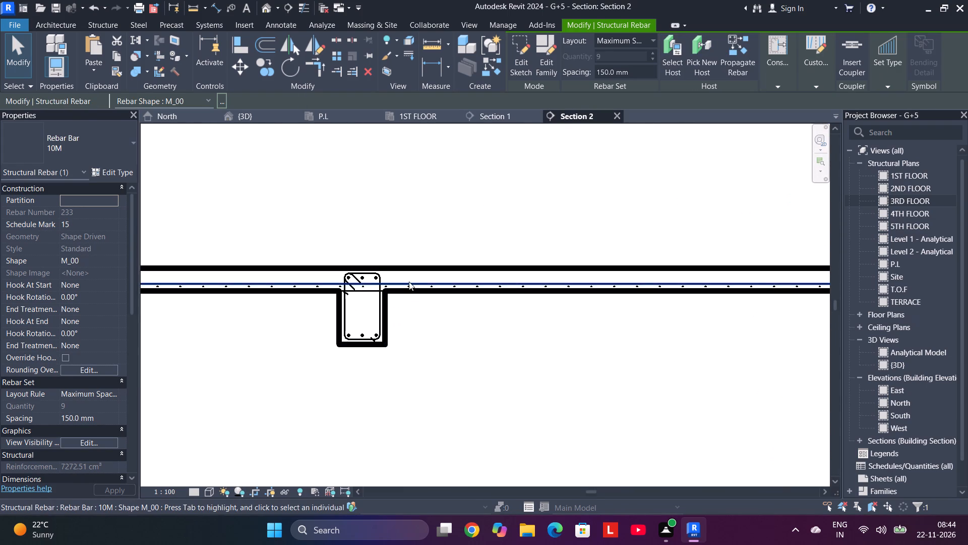
scroll(407, 285, up, 6)
click(413, 290)
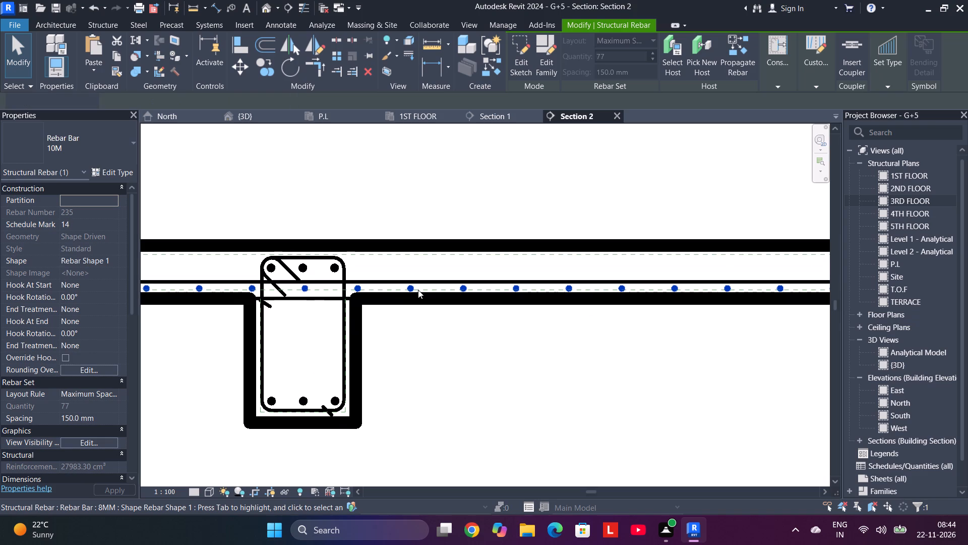
key(Up)
key(Down)
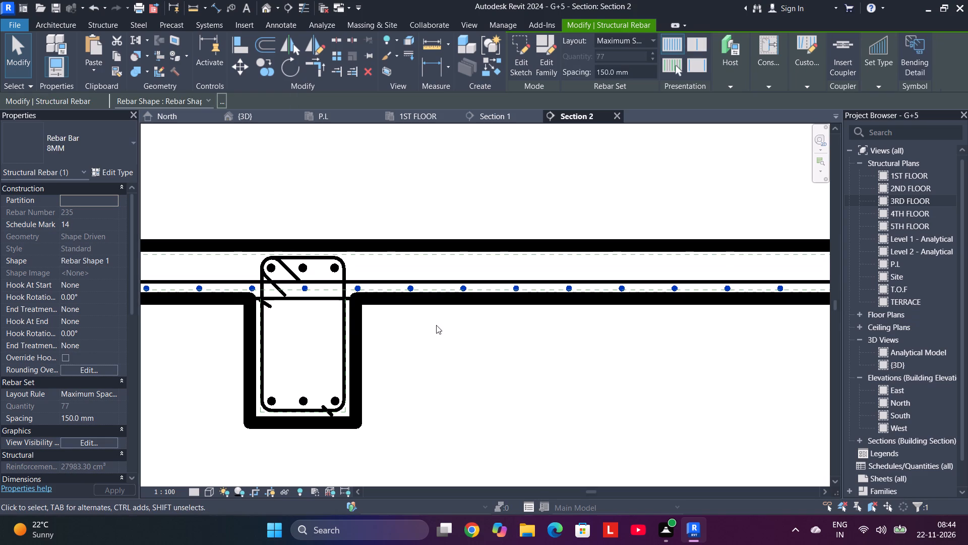
scroll(416, 178, down, 10)
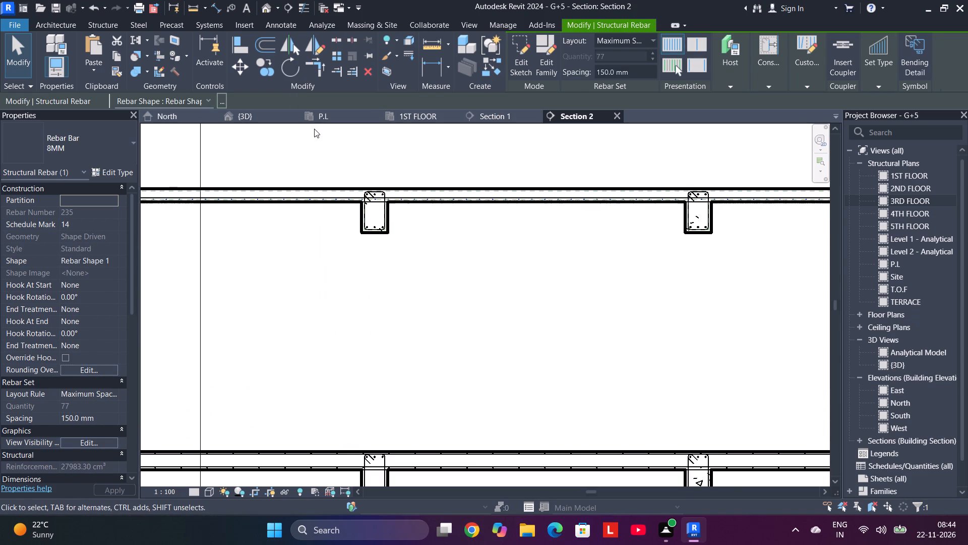
Examine the 1ST FLOOR plan for slab reinforcement coverage across all bays, from the stair side to the narrow end bay.
click(429, 118)
scroll(449, 308, down, 5)
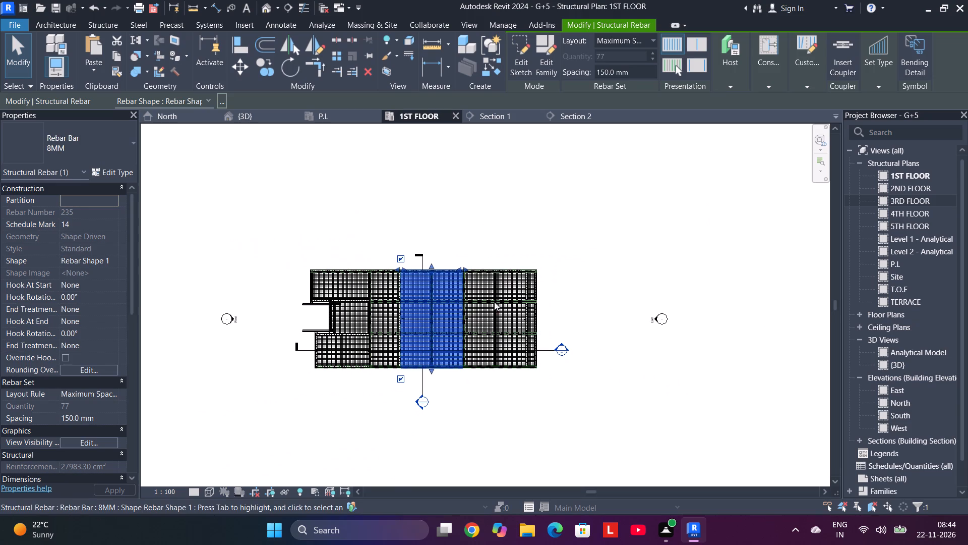
click(584, 262)
scroll(395, 342, up, 5)
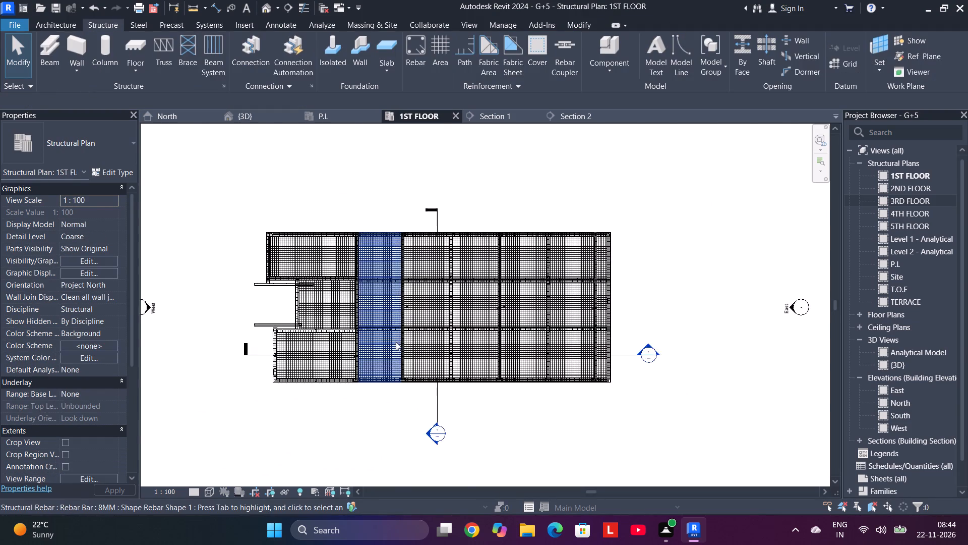
scroll(401, 336, up, 4)
scroll(401, 335, down, 6)
scroll(271, 284, up, 5)
scroll(366, 310, up, 6)
scroll(325, 300, down, 6)
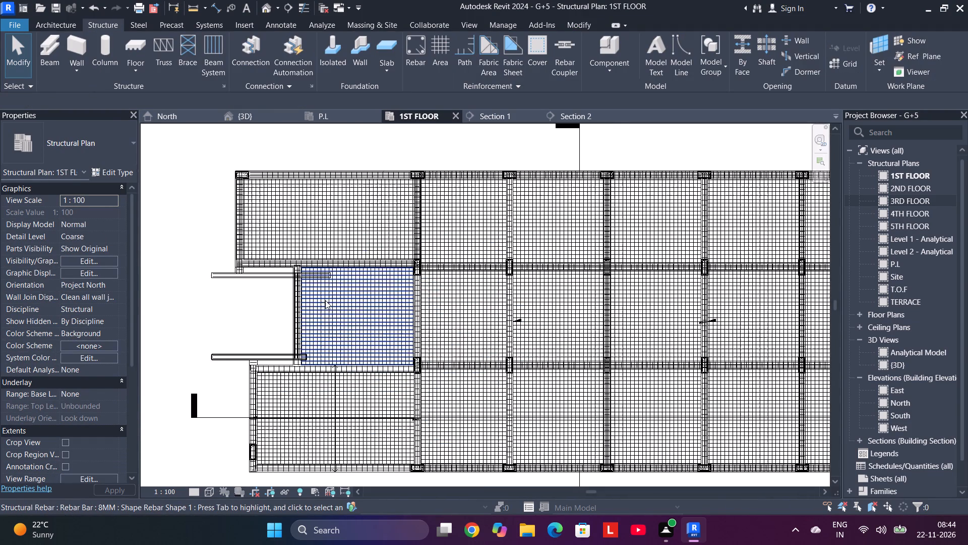
scroll(325, 300, down, 3)
scroll(452, 305, up, 5)
scroll(506, 310, up, 1)
scroll(509, 311, down, 6)
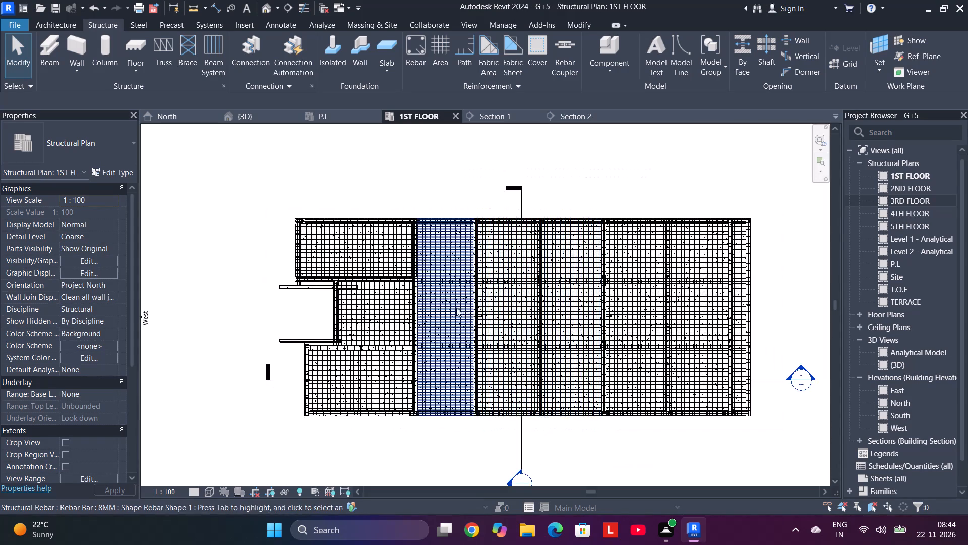
middle_drag(513, 308, 343, 299)
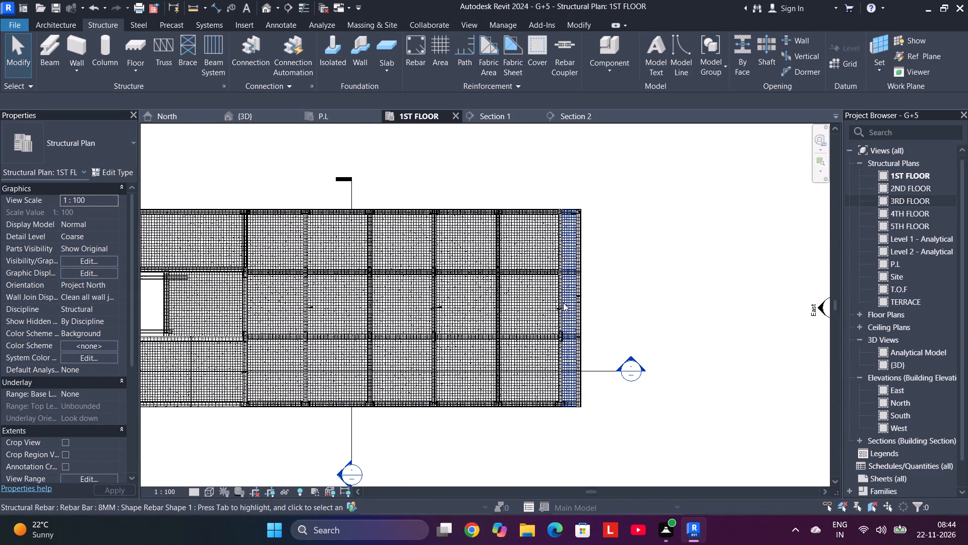
scroll(388, 299, down, 4)
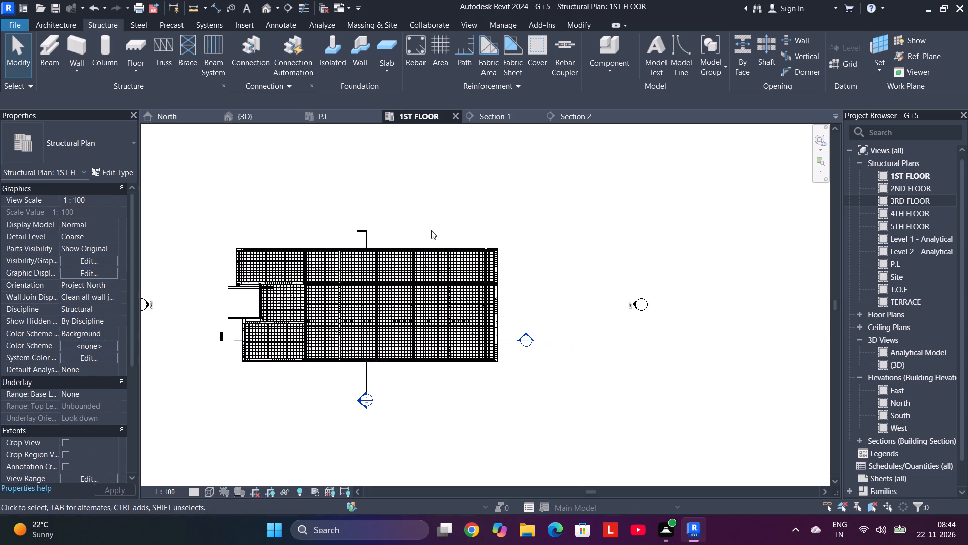
middle_drag(435, 226, 539, 181)
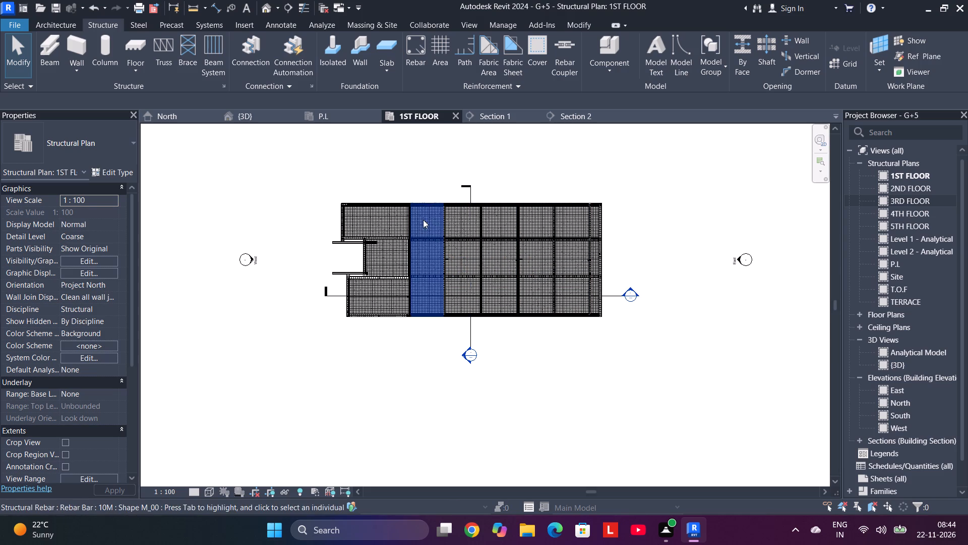
scroll(497, 365, up, 6)
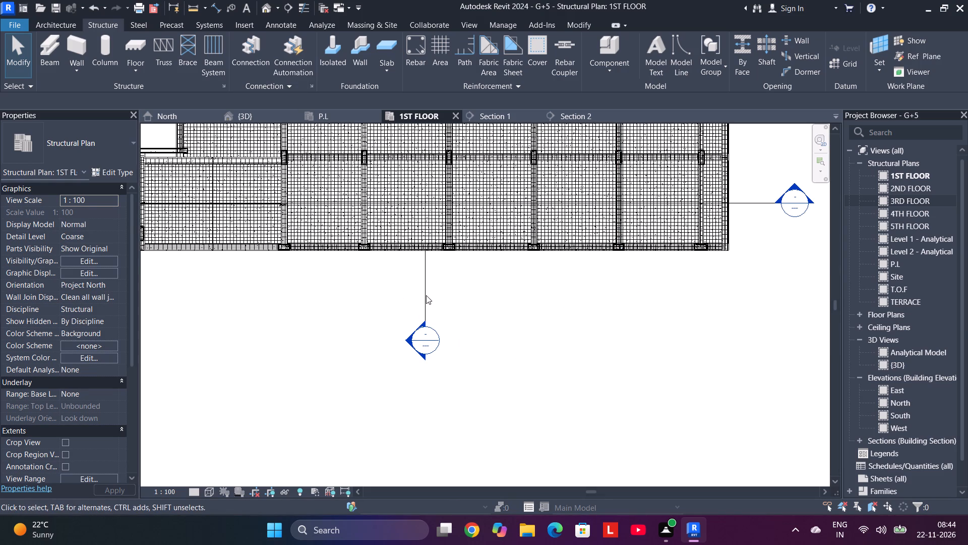
scroll(456, 297, down, 5)
middle_drag(462, 299, 448, 409)
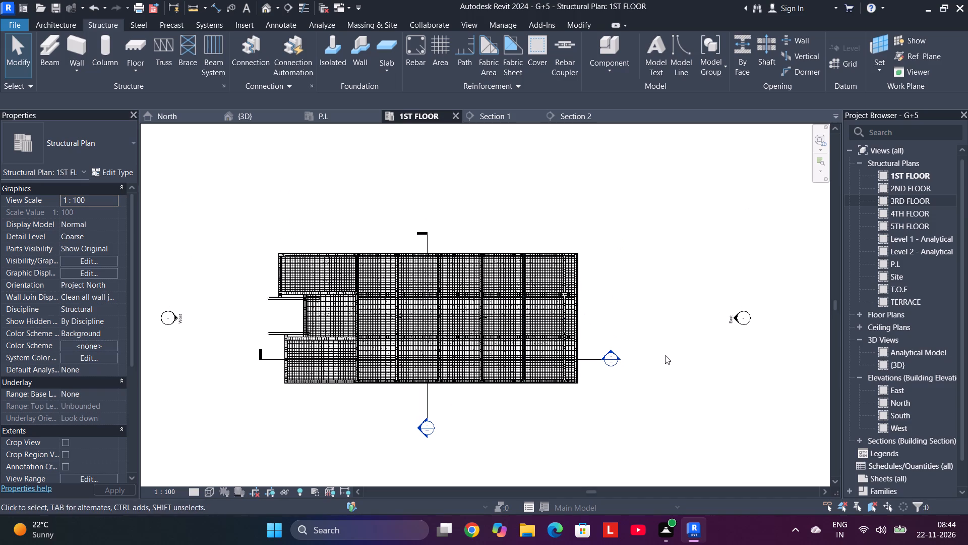
Review the first-floor slab in Section 2 and the bars over the end-bay beams in Section 1.
click(576, 111)
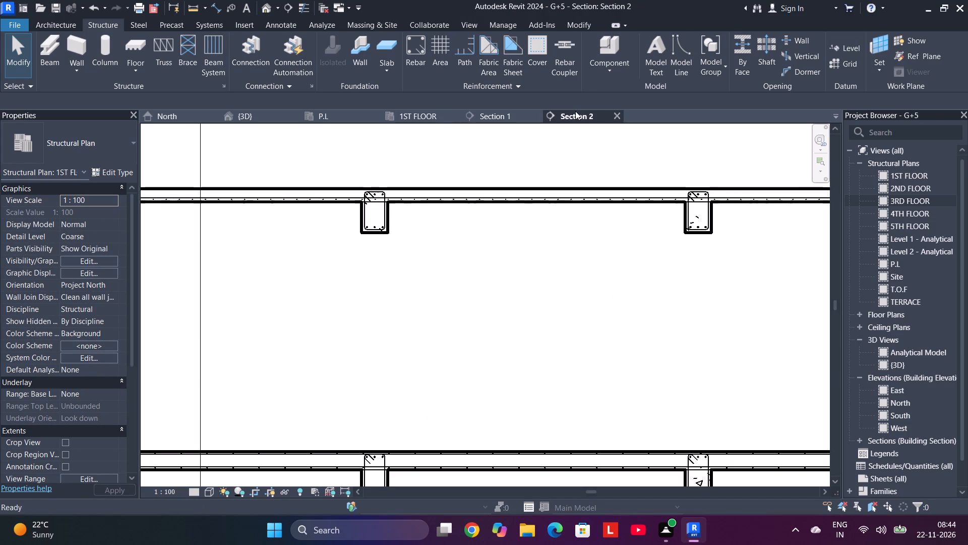
scroll(496, 295, down, 4)
scroll(514, 253, down, 4)
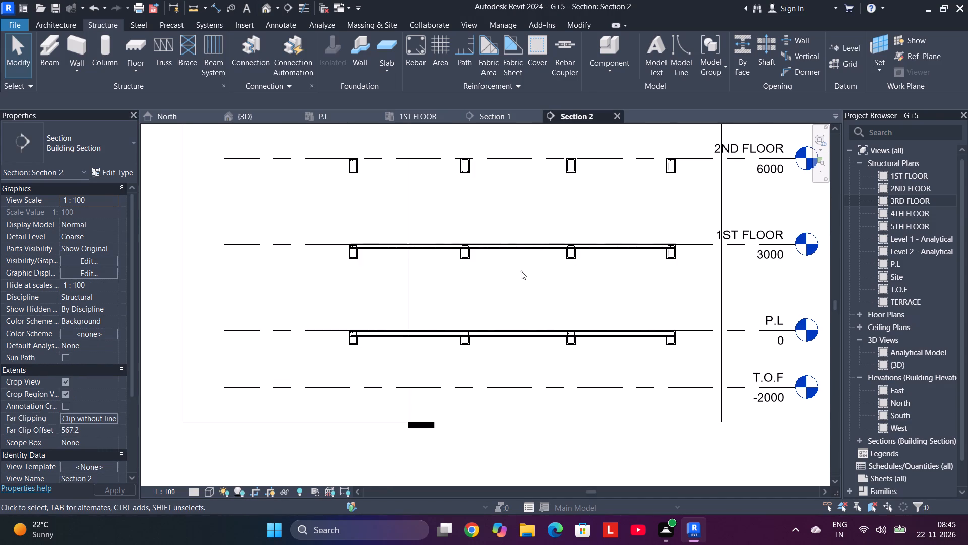
click(502, 116)
scroll(369, 305, down, 2)
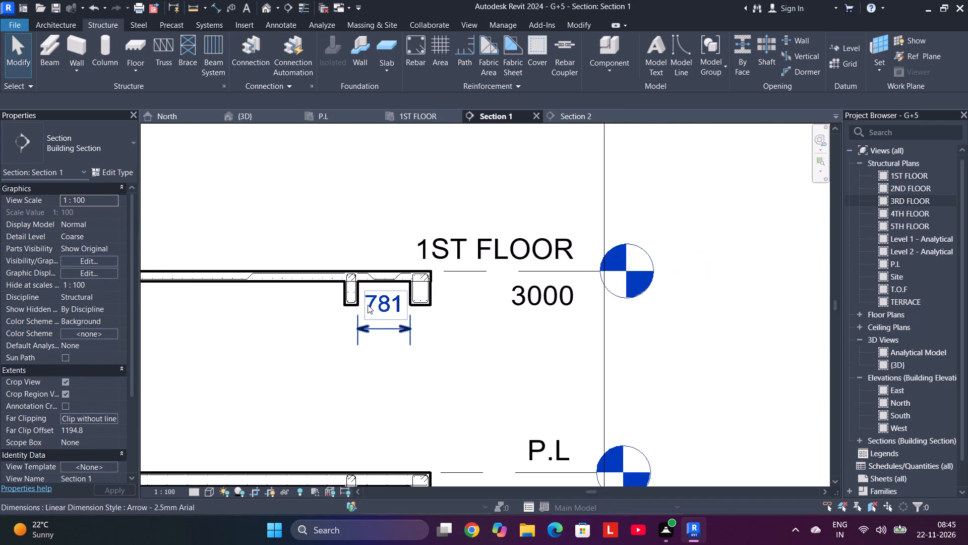
middle_drag(368, 305, 537, 330)
scroll(485, 316, up, 5)
middle_drag(498, 319, 398, 358)
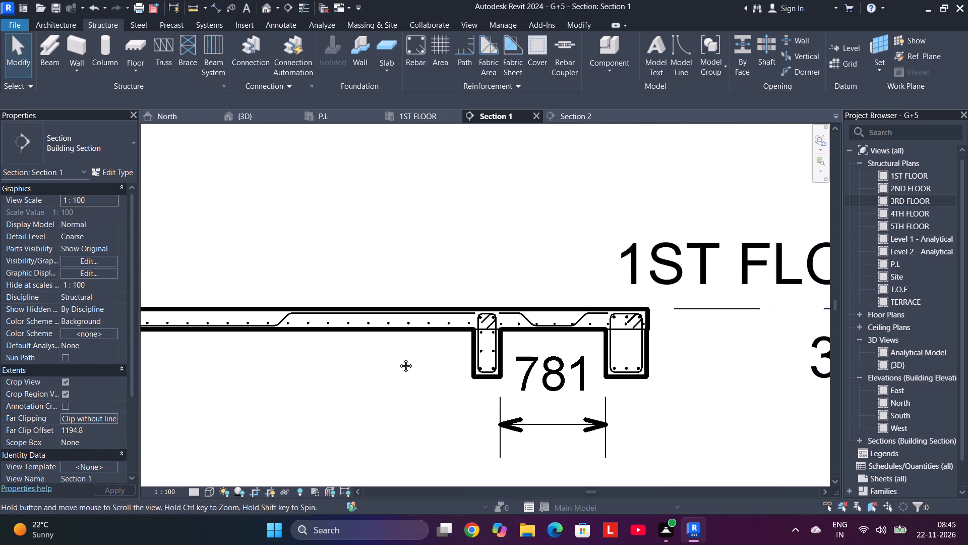
middle_drag(398, 358, 394, 358)
scroll(444, 331, up, 5)
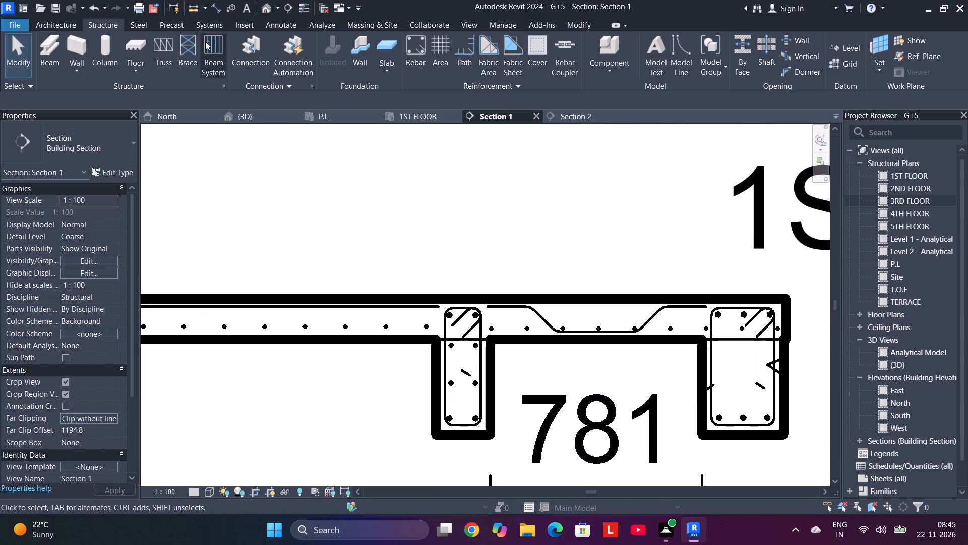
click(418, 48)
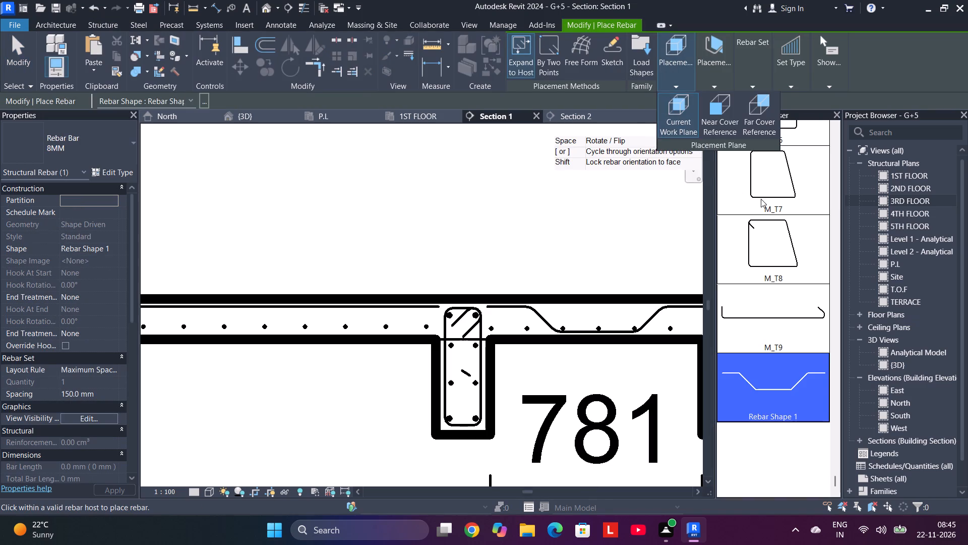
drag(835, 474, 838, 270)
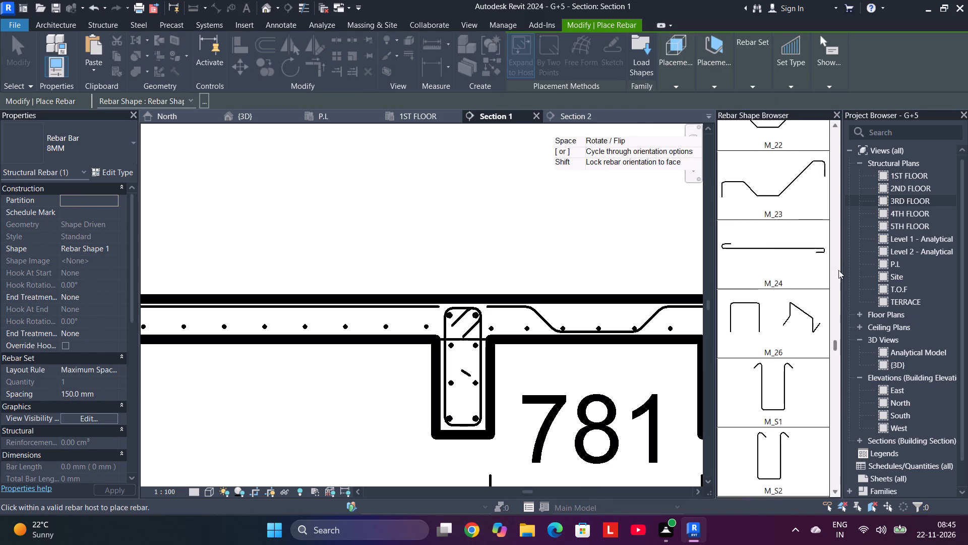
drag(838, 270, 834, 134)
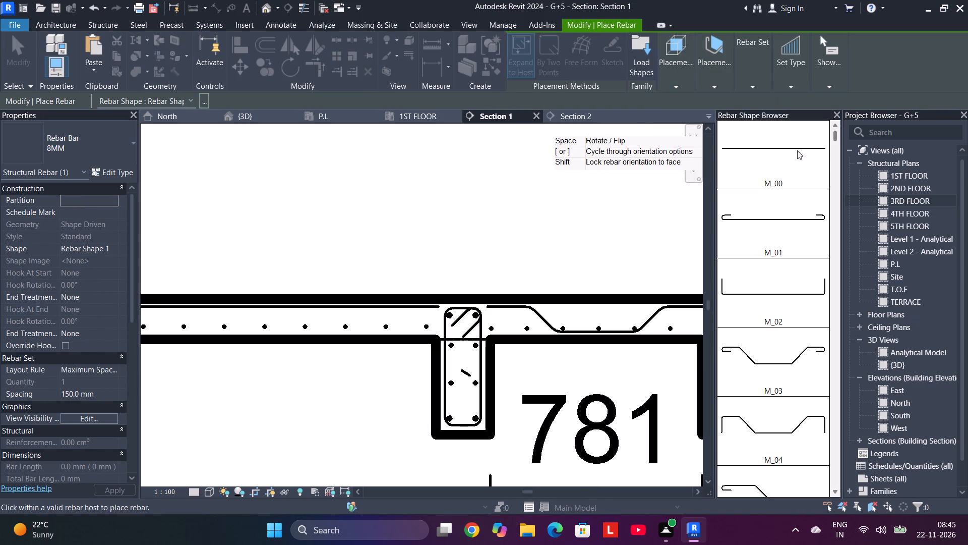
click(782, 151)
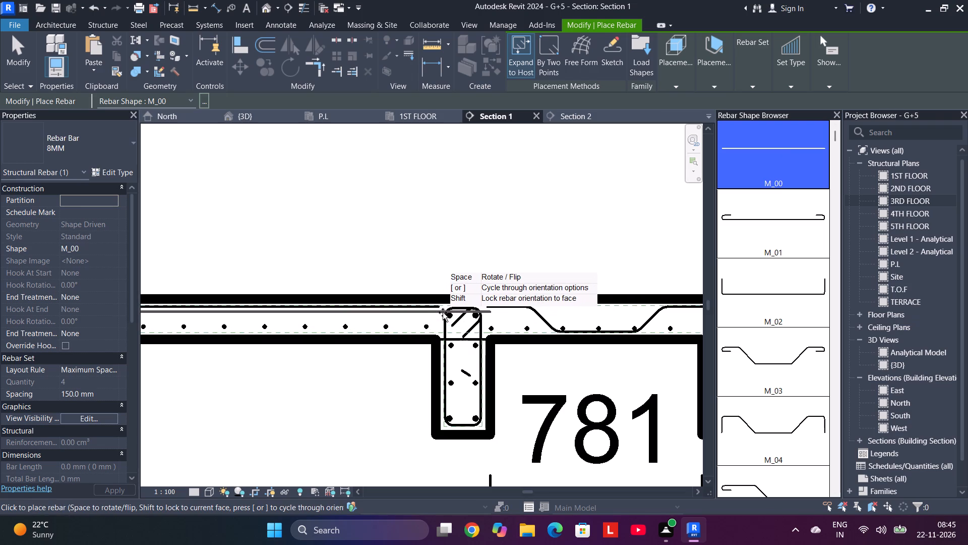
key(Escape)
Review the slab levels across Section 1, Section 2, the 1ST FLOOR and P.L plans, the 3D view and the North elevation.
scroll(438, 262, down, 5)
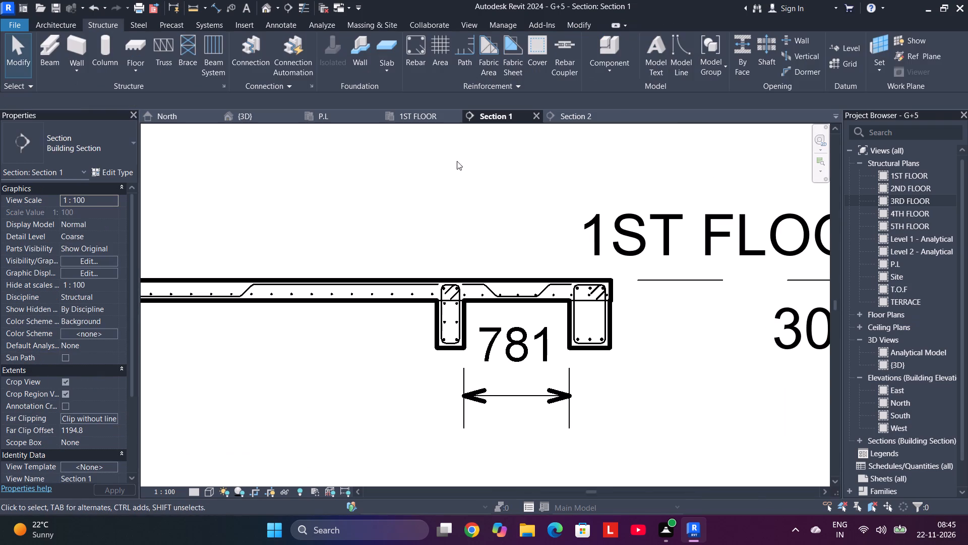
click(567, 115)
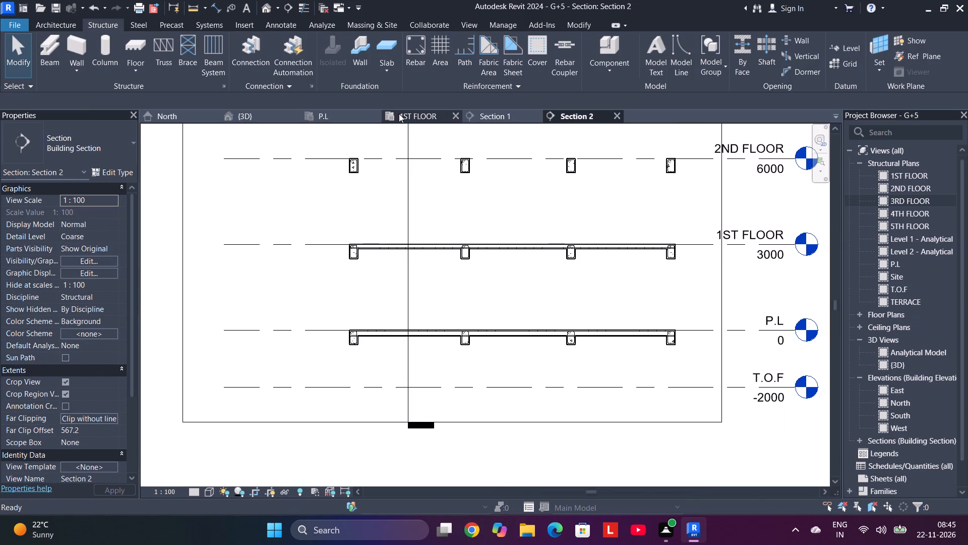
click(399, 114)
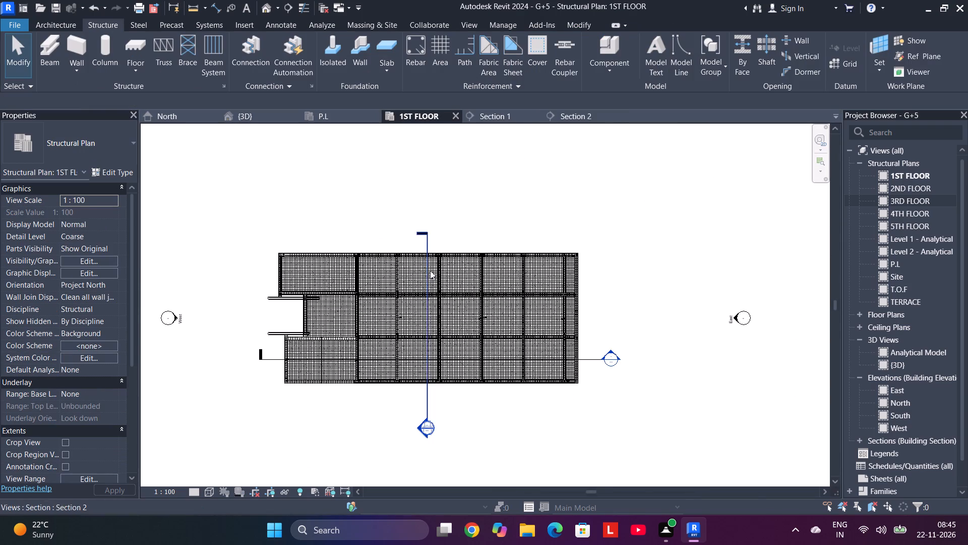
click(339, 117)
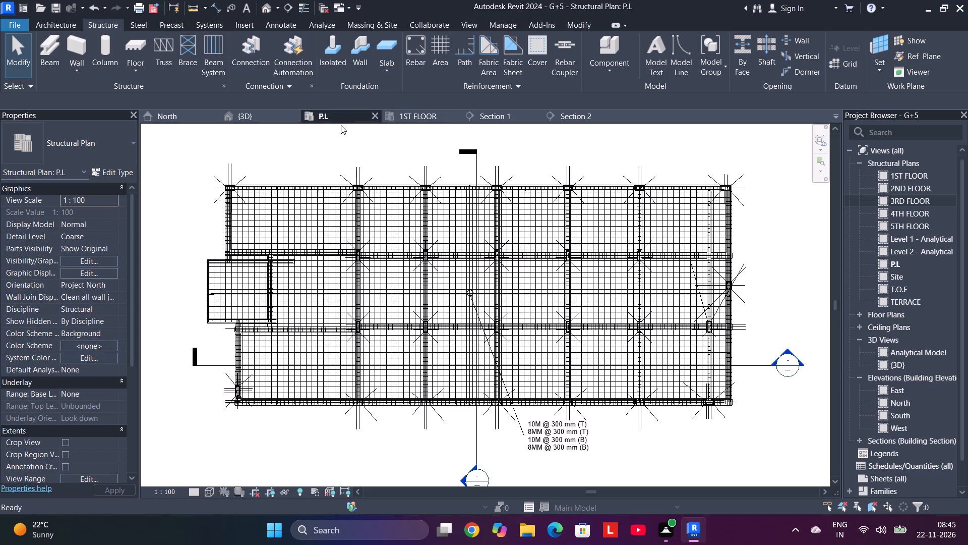
click(255, 113)
click(184, 113)
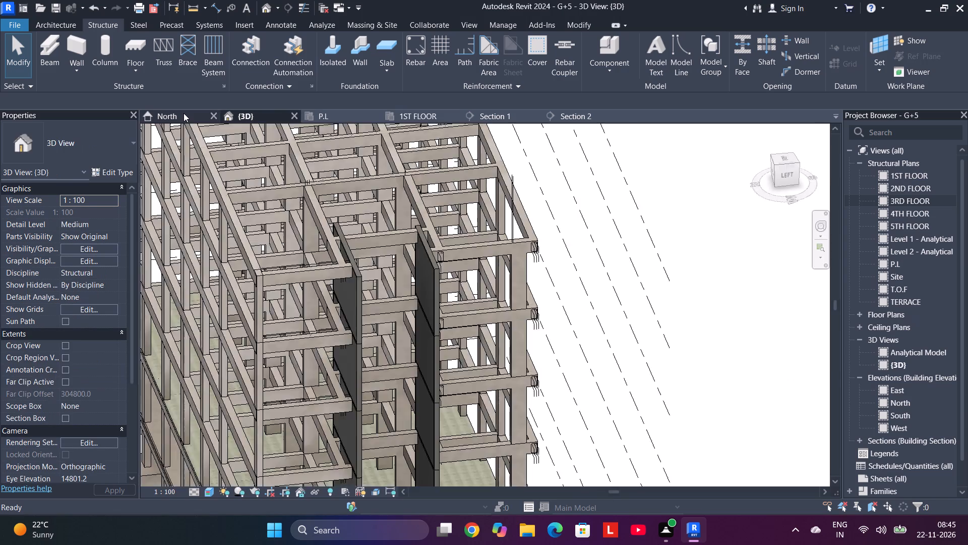
scroll(421, 315, down, 3)
middle_drag(421, 311, 596, 349)
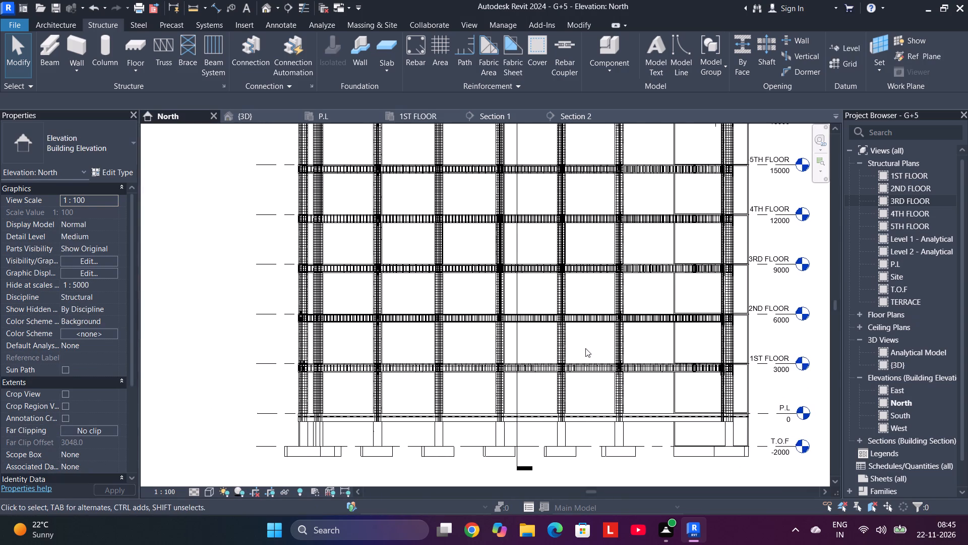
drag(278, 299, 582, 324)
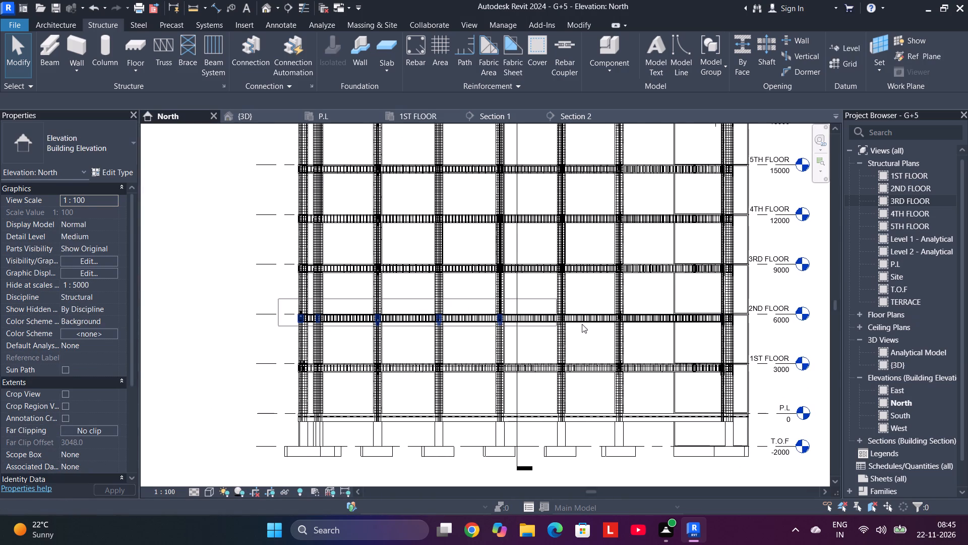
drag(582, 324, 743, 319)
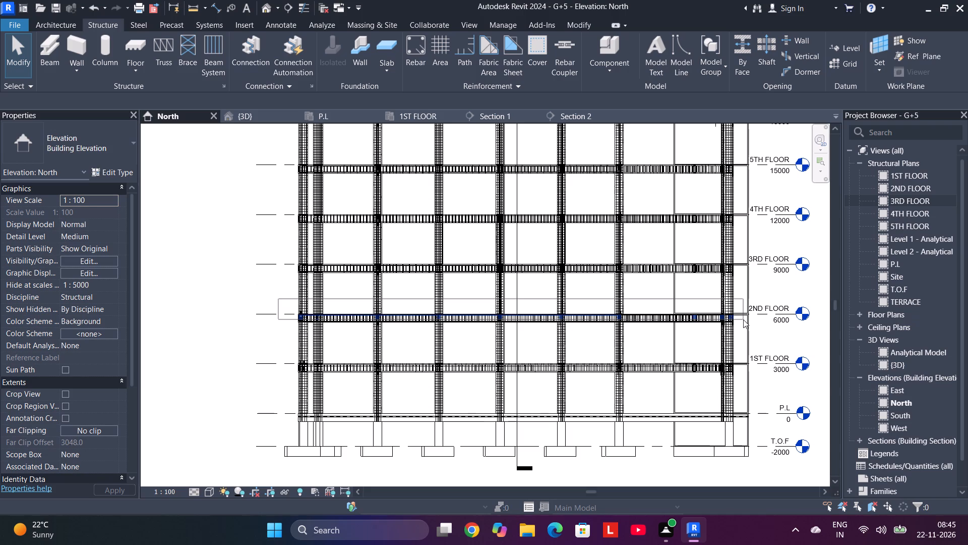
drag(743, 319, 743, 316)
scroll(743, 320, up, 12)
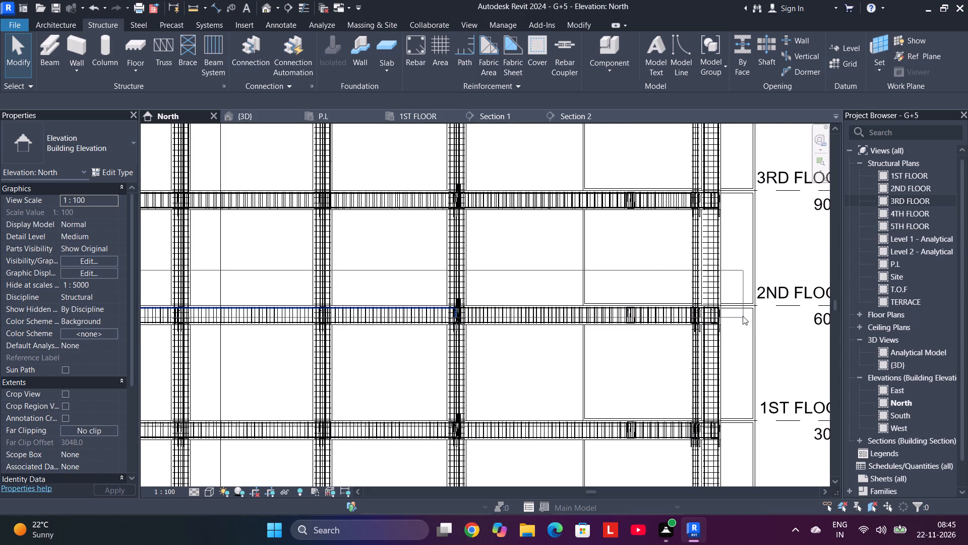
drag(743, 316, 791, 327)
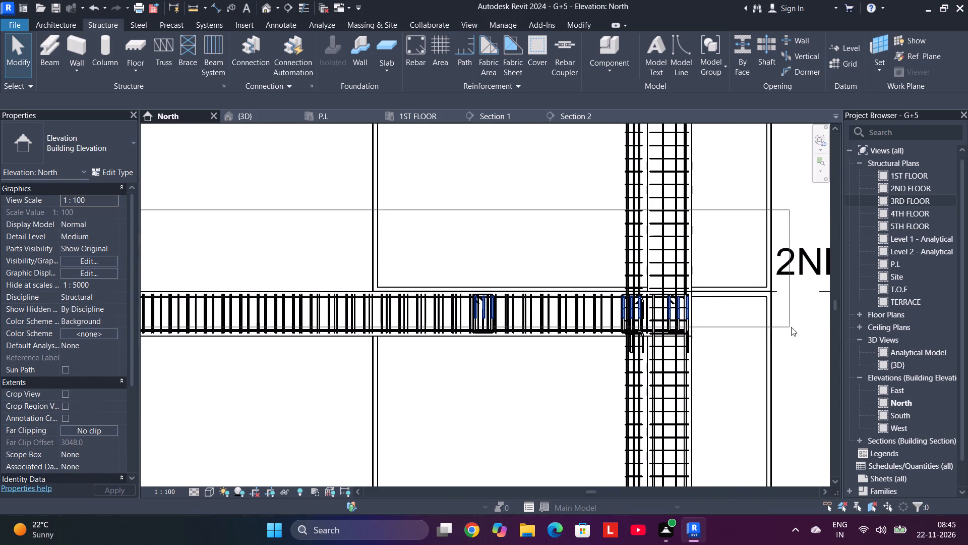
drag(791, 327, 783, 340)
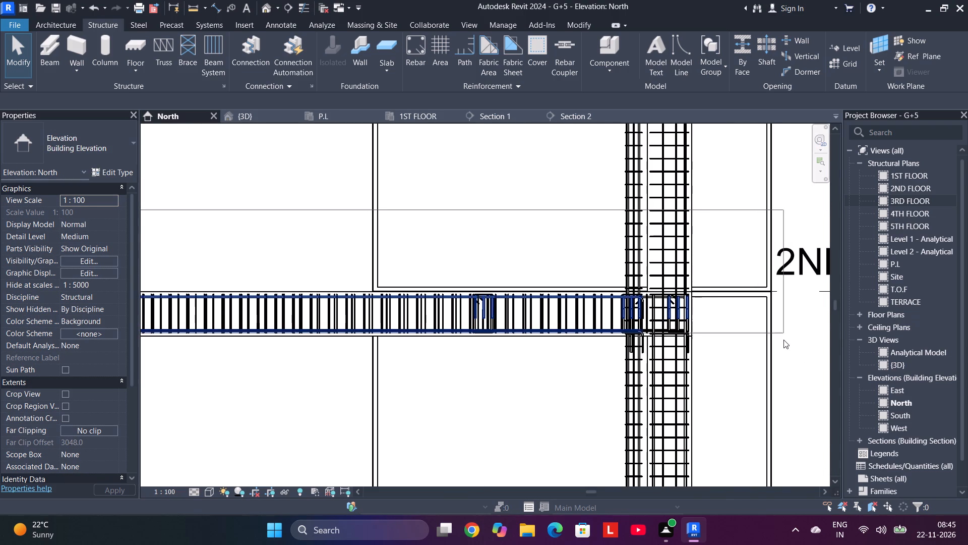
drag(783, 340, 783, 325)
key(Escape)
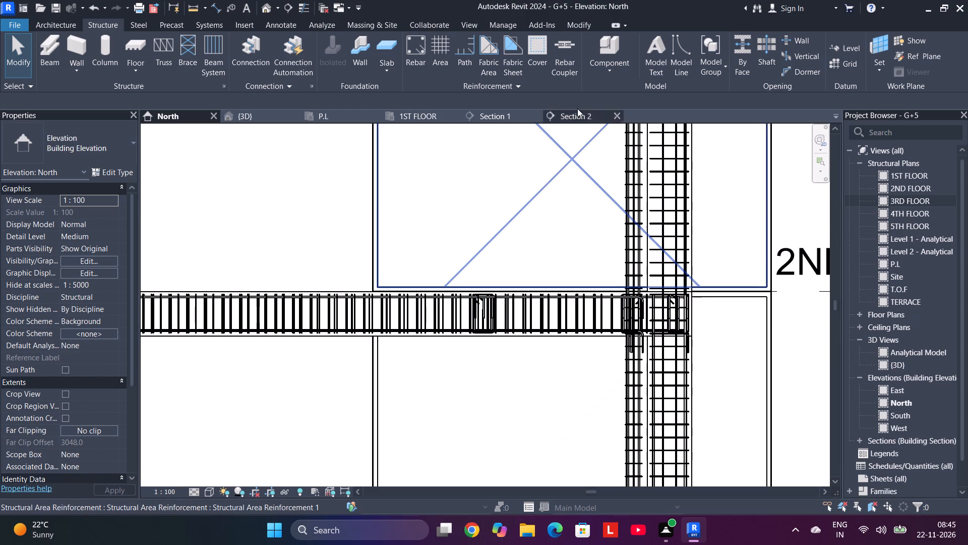
Examine the slab reinforcement in the 1ST FLOOR plan and the slab edges beside the dark walls in the 3D view.
click(431, 120)
scroll(438, 266, down, 4)
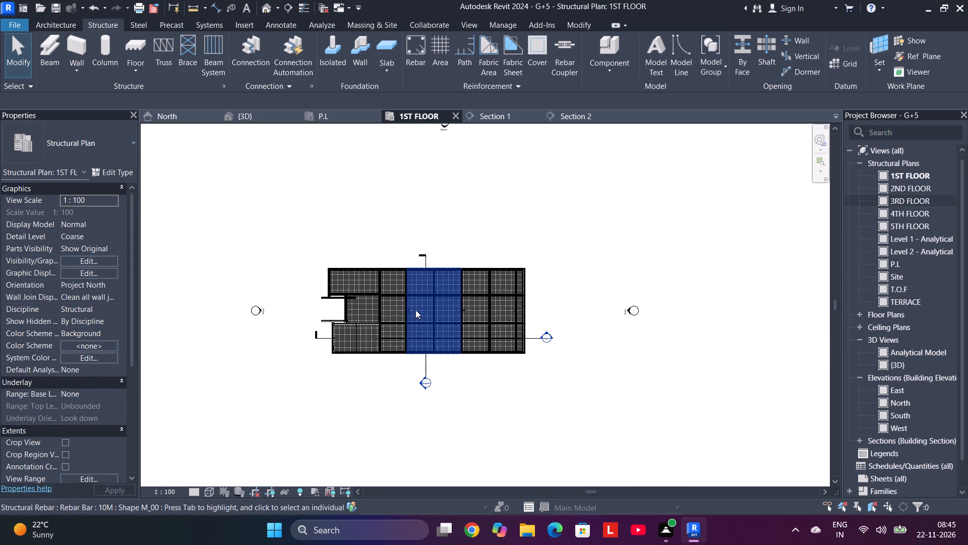
click(528, 336)
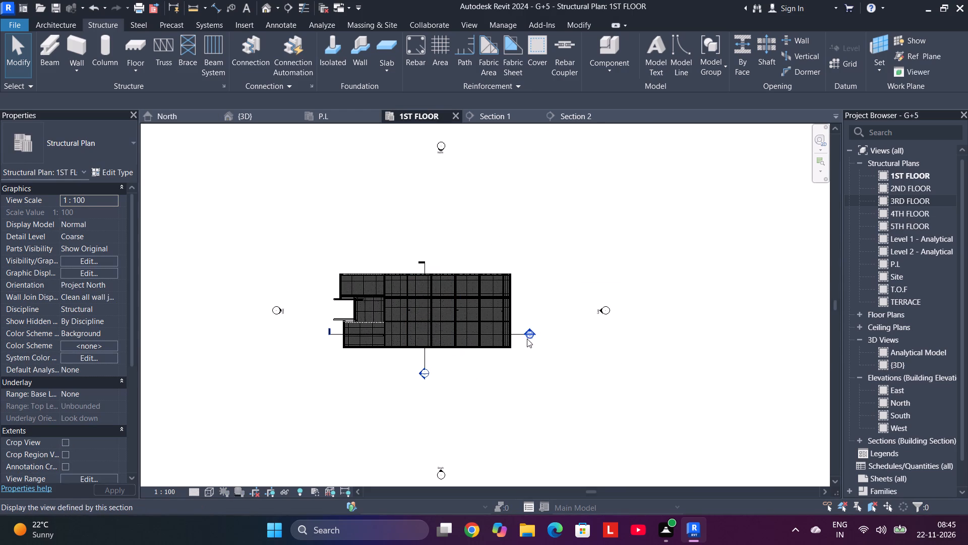
scroll(442, 360, up, 11)
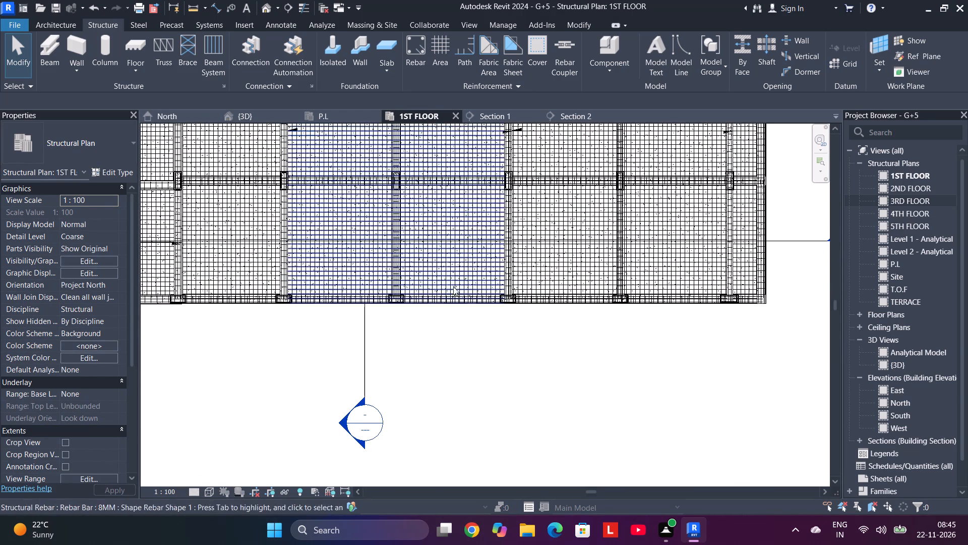
click(271, 121)
scroll(383, 324, down, 2)
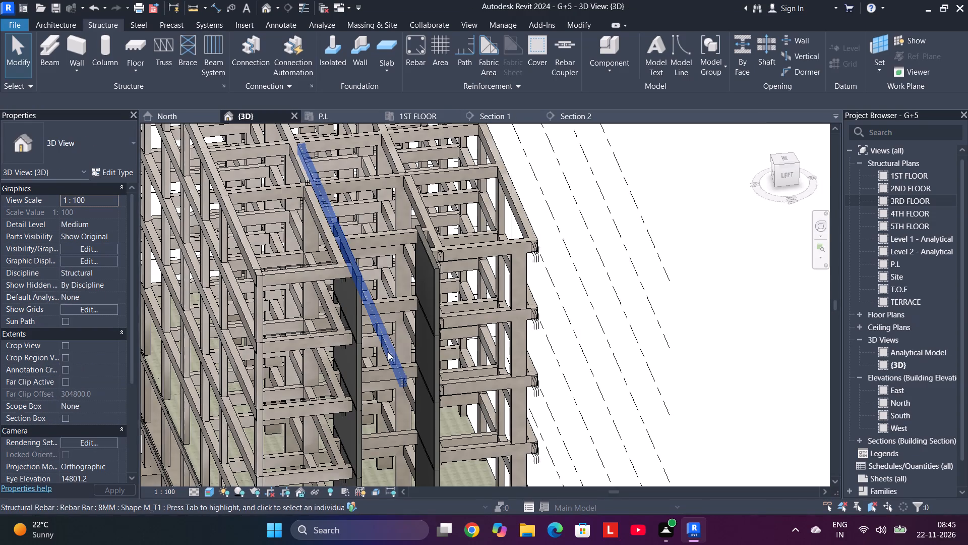
scroll(388, 352, down, 2)
scroll(587, 402, down, 1)
middle_drag(586, 402, 591, 293)
scroll(393, 371, up, 3)
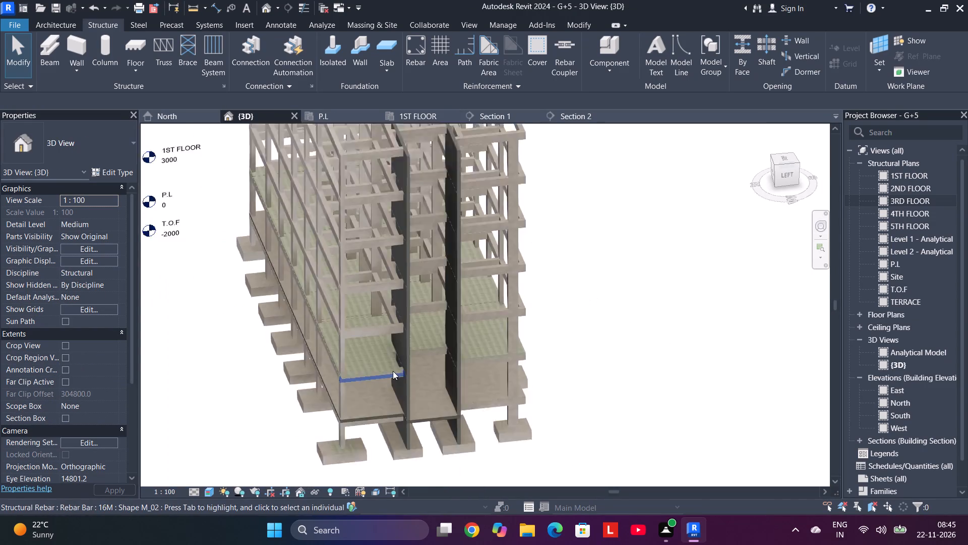
scroll(393, 371, up, 6)
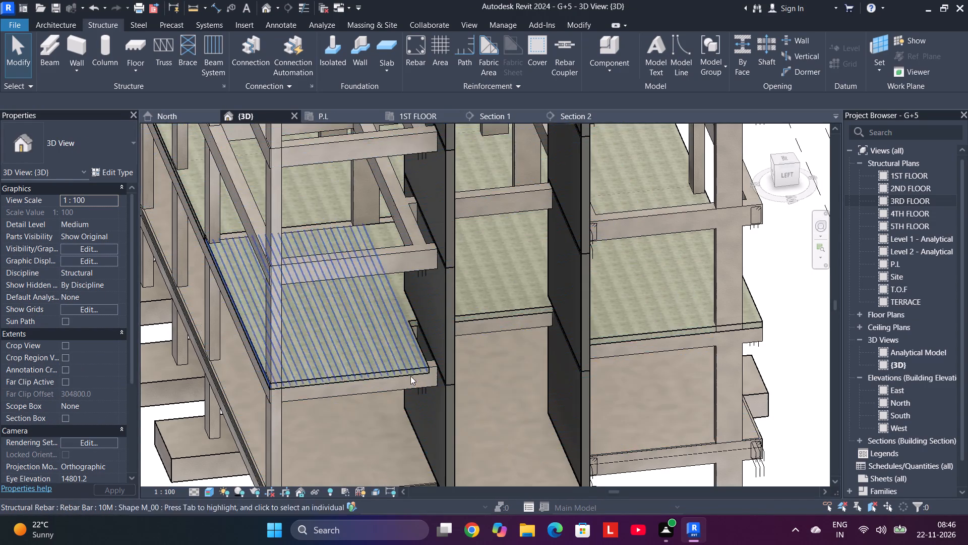
scroll(423, 369, up, 6)
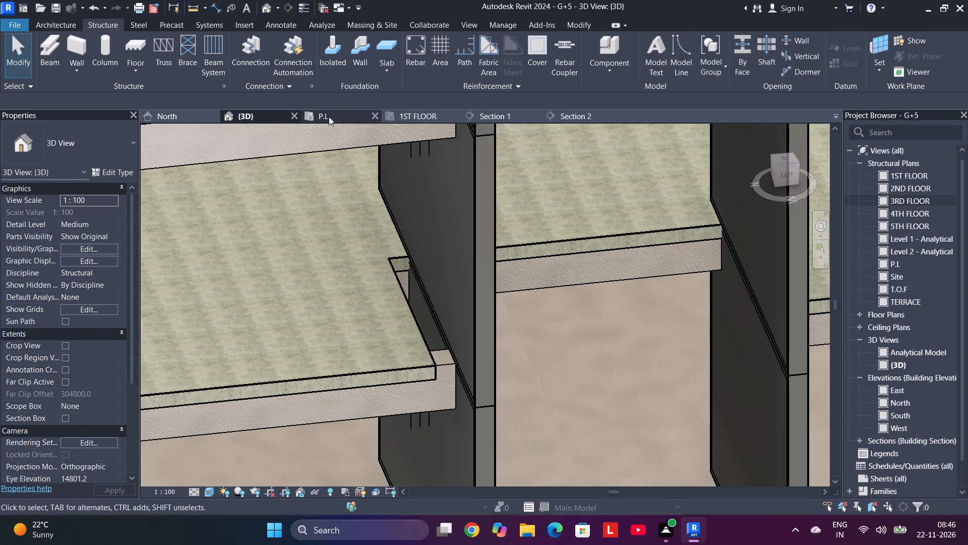
In the North elevation, select the 1ST FLOOR slab together with its reinforcement and copy them to the clipboard.
click(196, 115)
scroll(408, 300, down, 4)
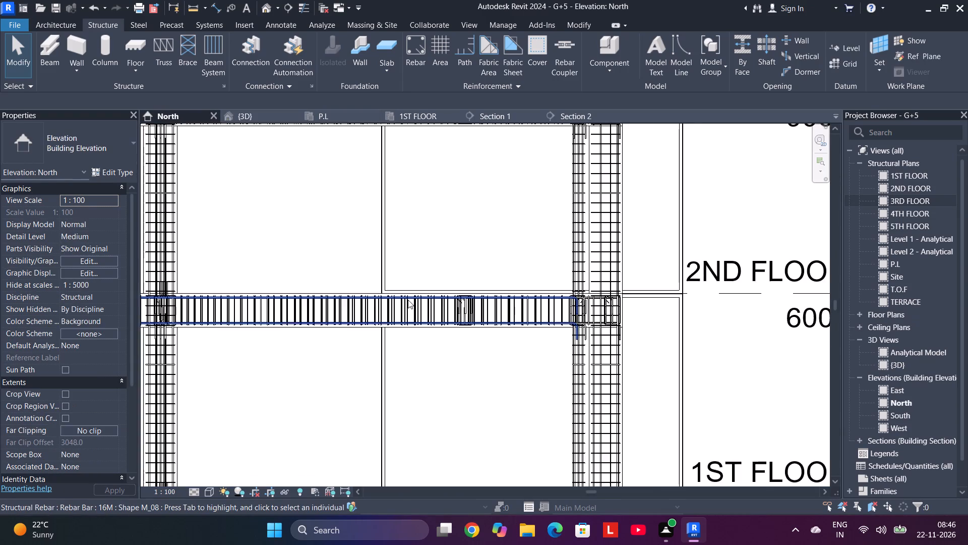
scroll(408, 300, down, 5)
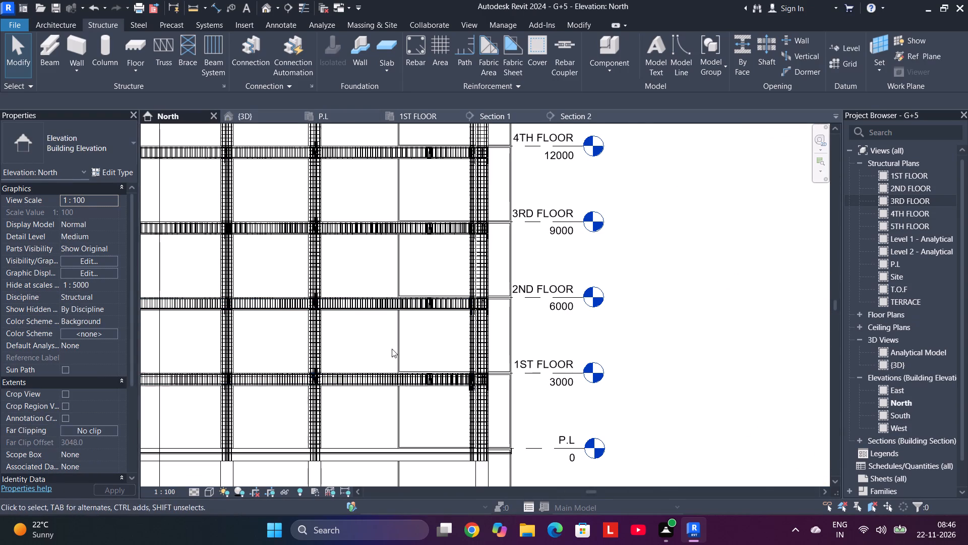
middle_drag(392, 341, 573, 267)
middle_drag(349, 282, 477, 265)
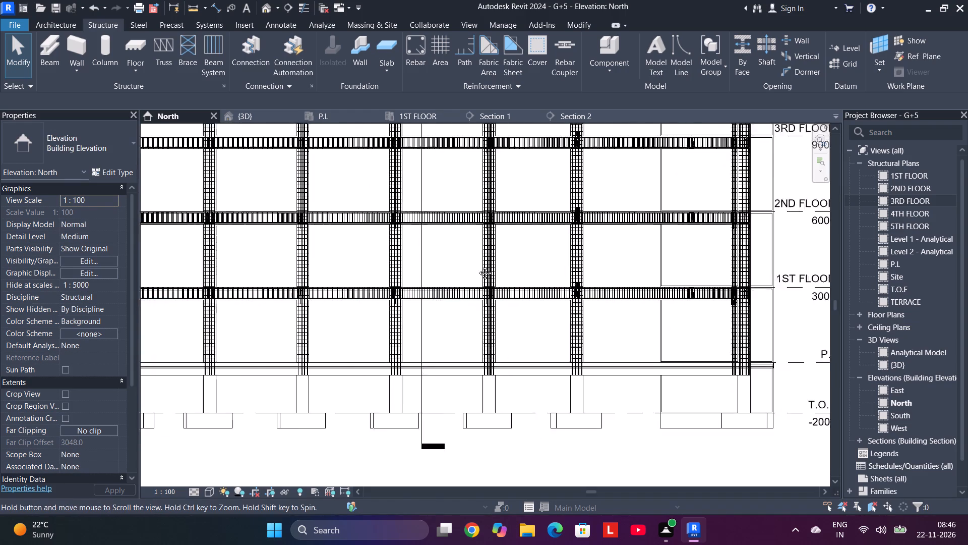
middle_drag(477, 265, 542, 267)
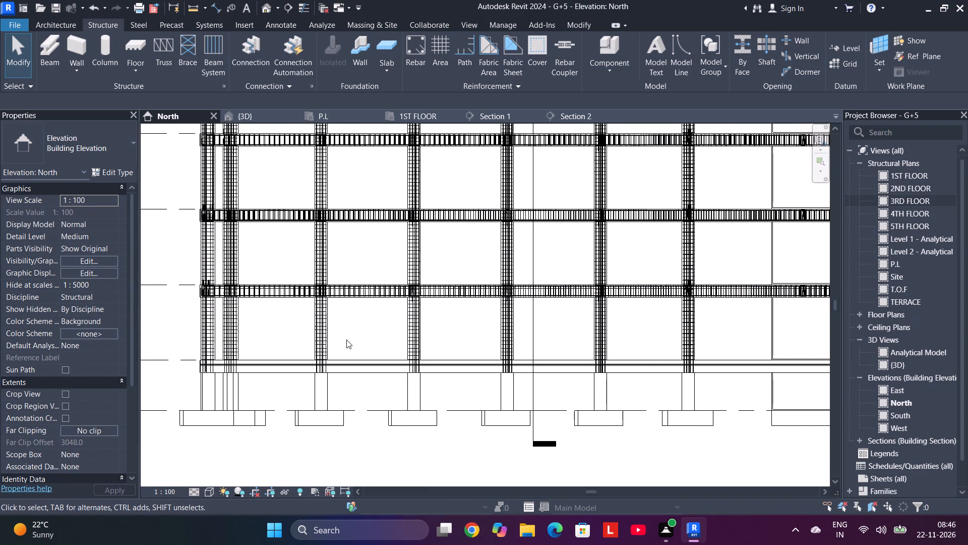
middle_drag(296, 273, 236, 270)
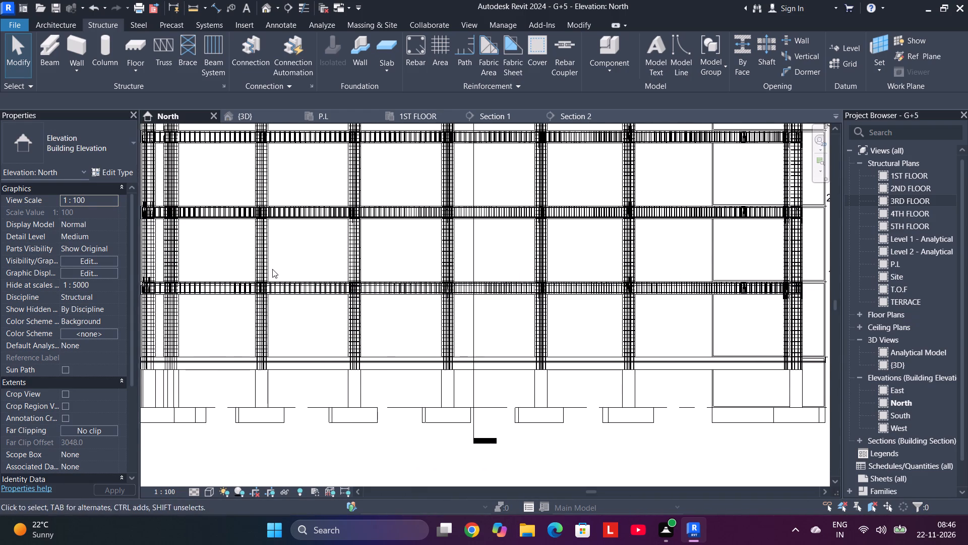
scroll(274, 269, down, 1)
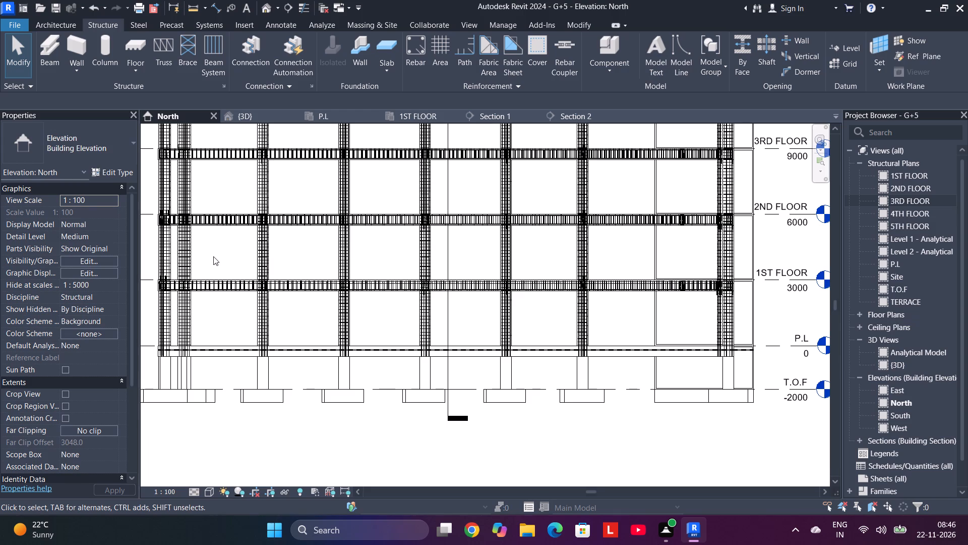
middle_drag(213, 257, 235, 249)
drag(164, 258, 164, 258)
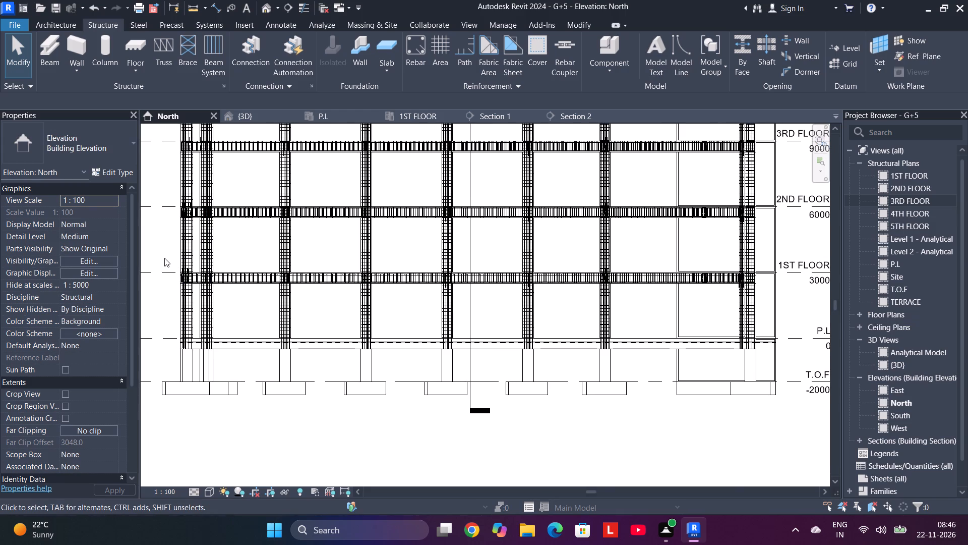
drag(164, 258, 766, 276)
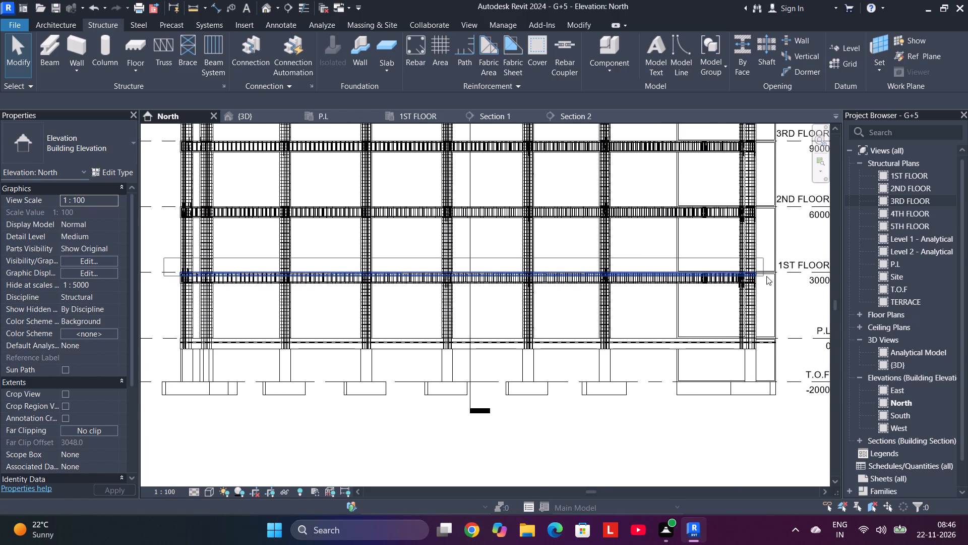
drag(766, 276, 768, 281)
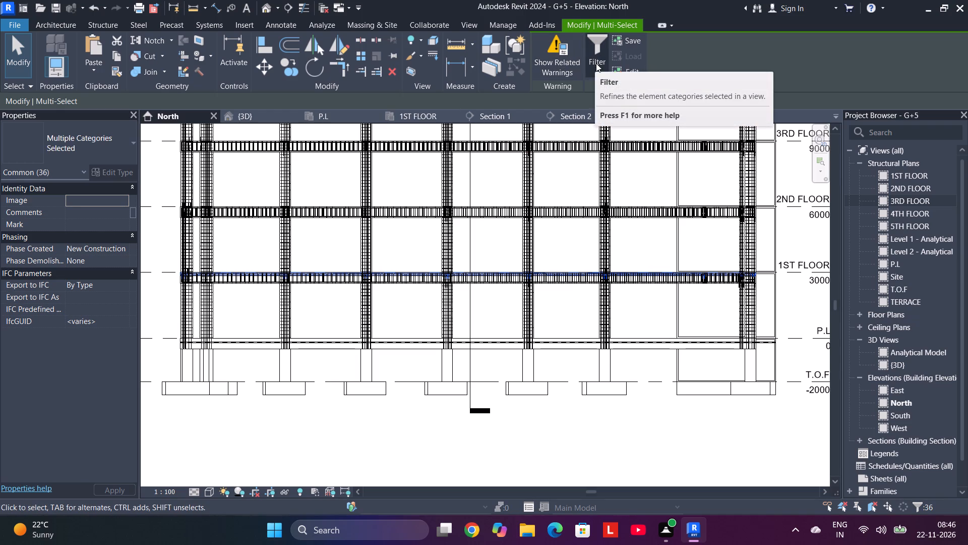
click(114, 58)
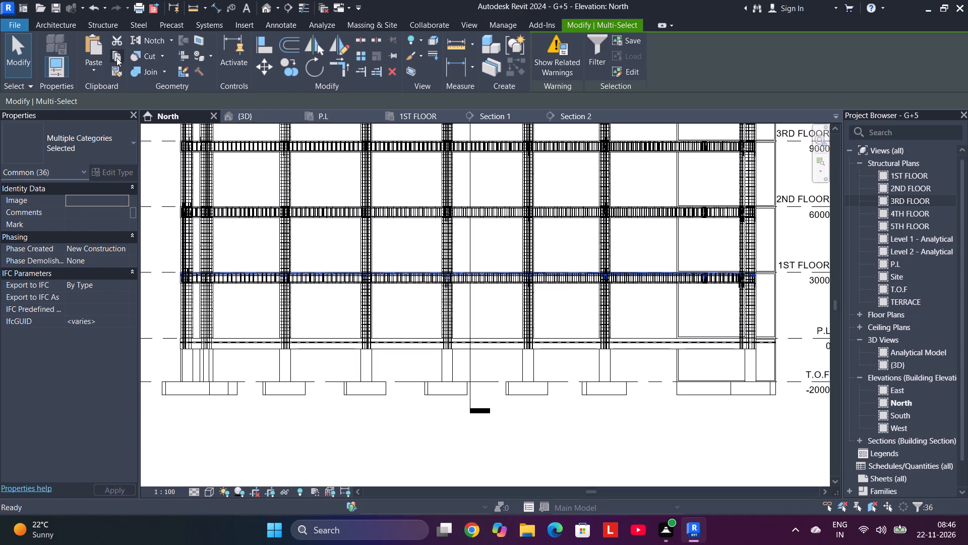
Paste the copied slab and reinforcement aligned to the levels 2ND FLOOR, 3RD FLOOR, 4TH FLOOR, 5TH FLOOR and TERRACE.
click(83, 69)
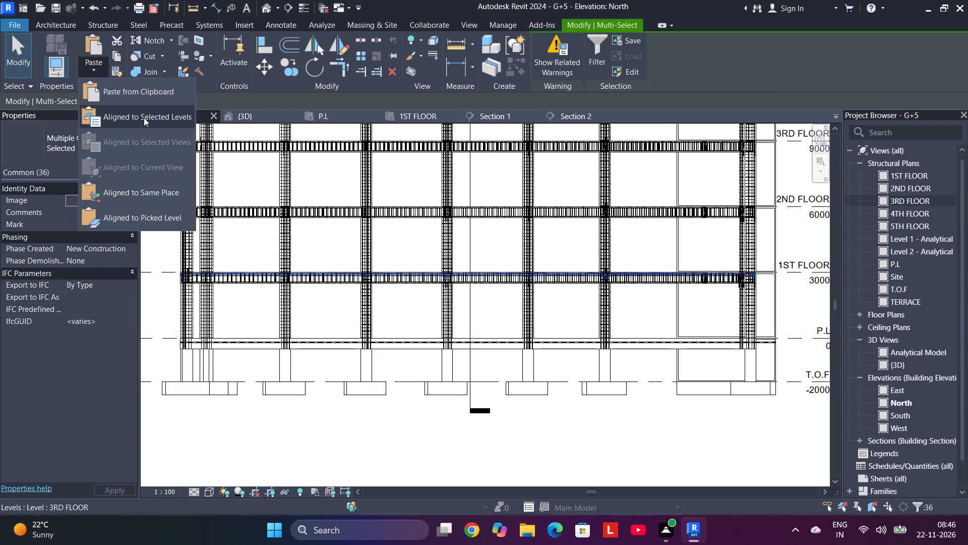
click(143, 118)
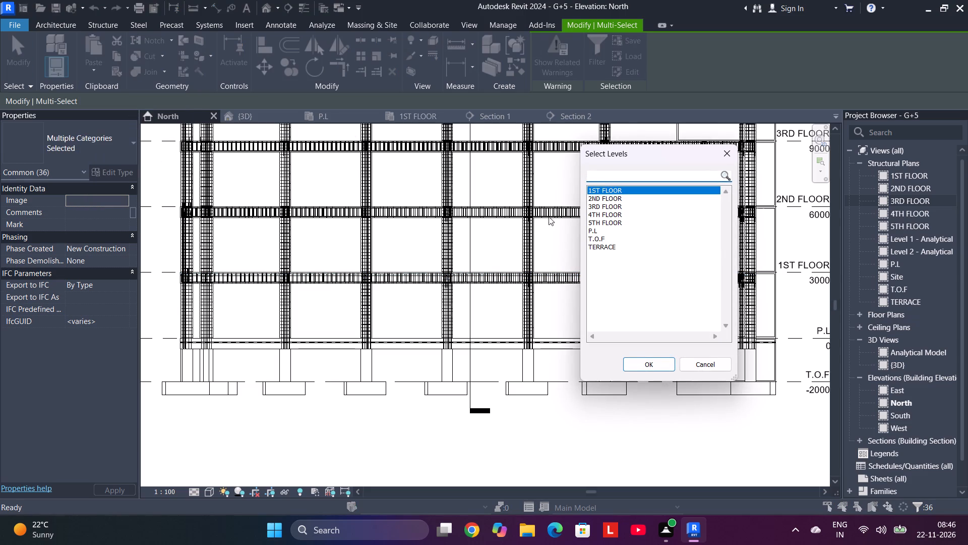
click(619, 195)
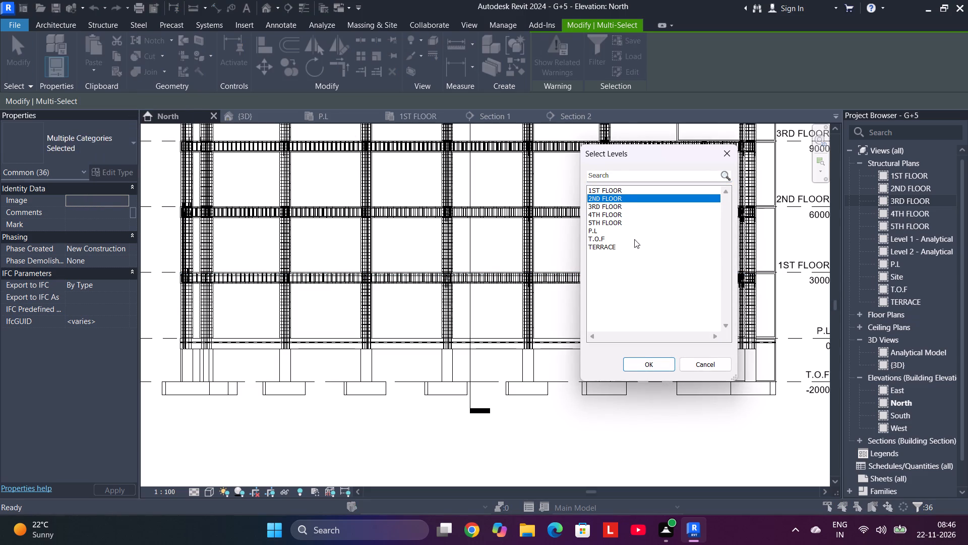
shift+click(630, 224)
ctrl+click(629, 248)
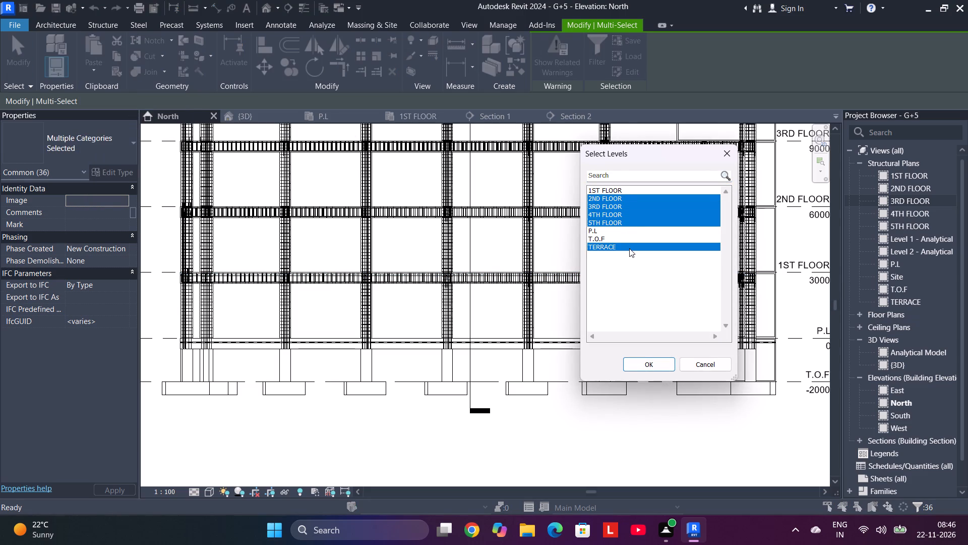
click(651, 366)
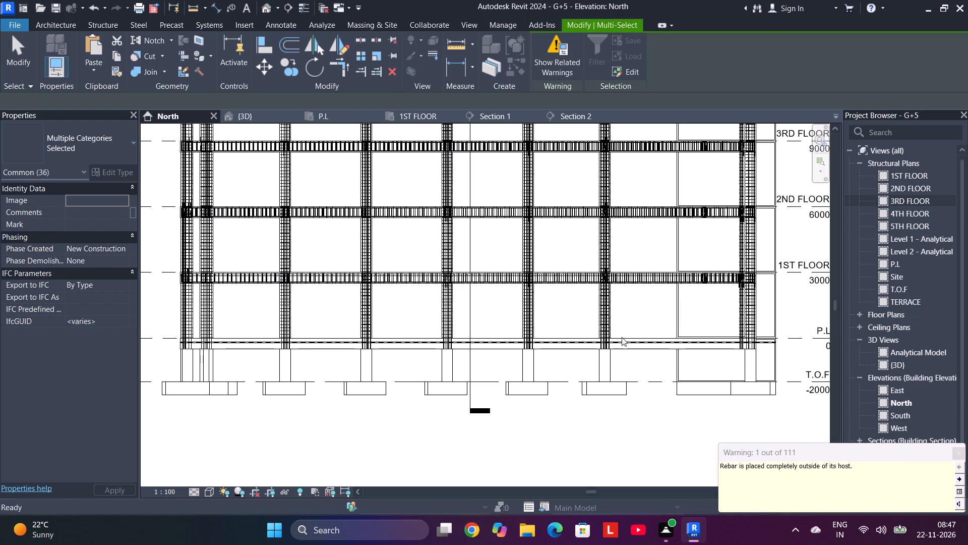
click(961, 456)
scroll(714, 329, down, 4)
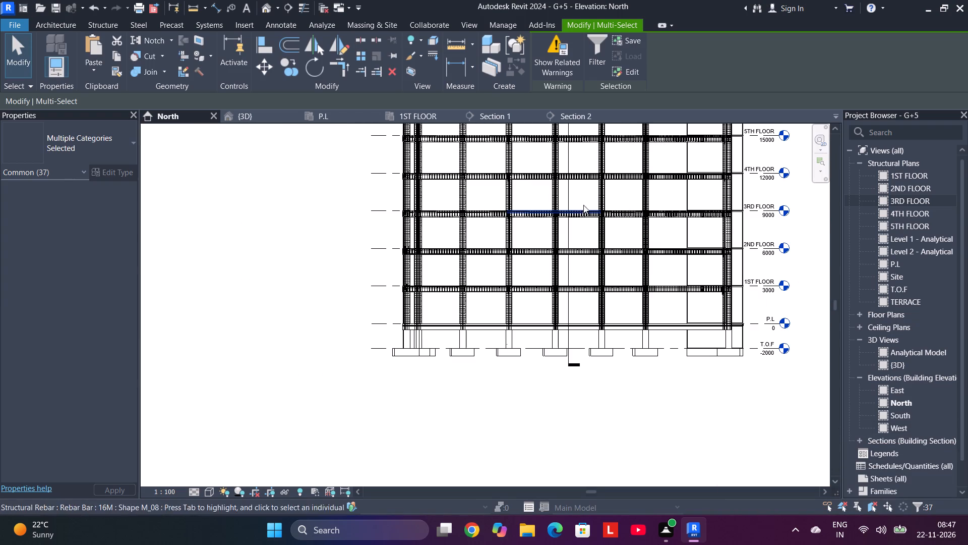
Close the Section 1 and Section 2 views and look through the 2ND FLOOR, 3RD FLOOR, 4TH FLOOR and 5TH FLOOR structural plans.
middle_drag(625, 196, 598, 273)
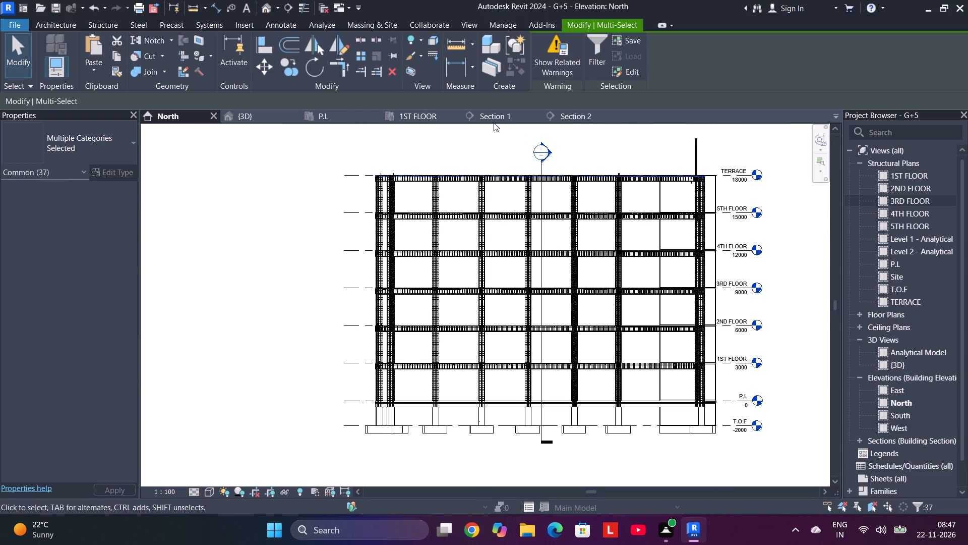
click(537, 112)
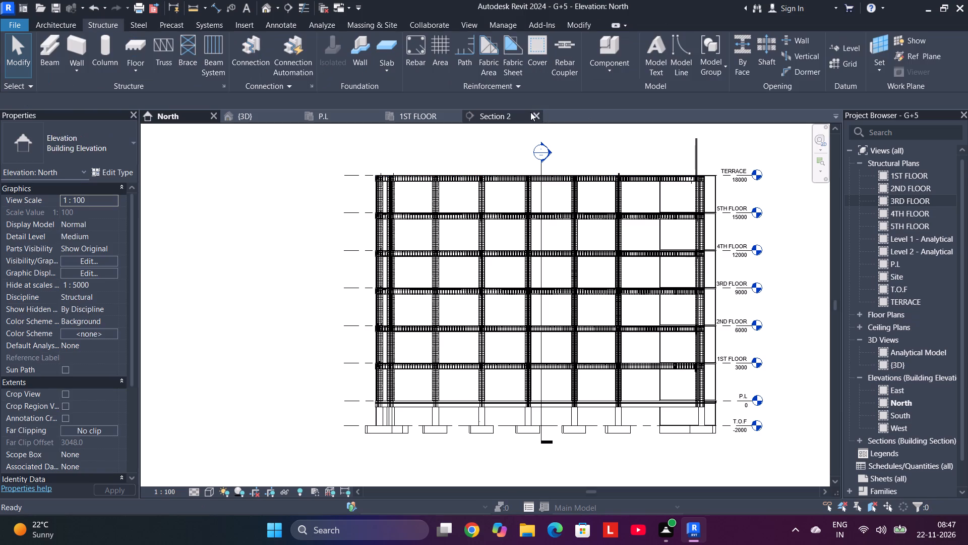
click(535, 113)
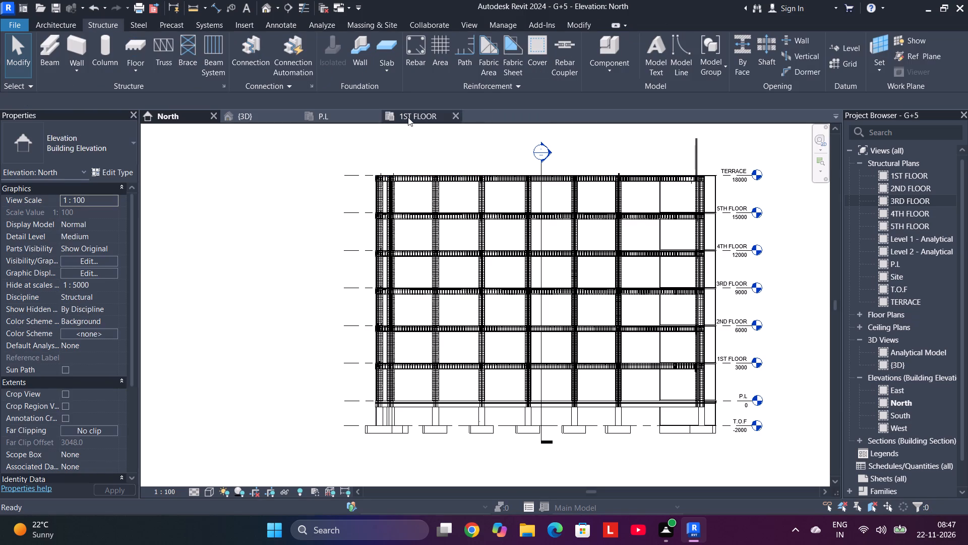
double_click(892, 190)
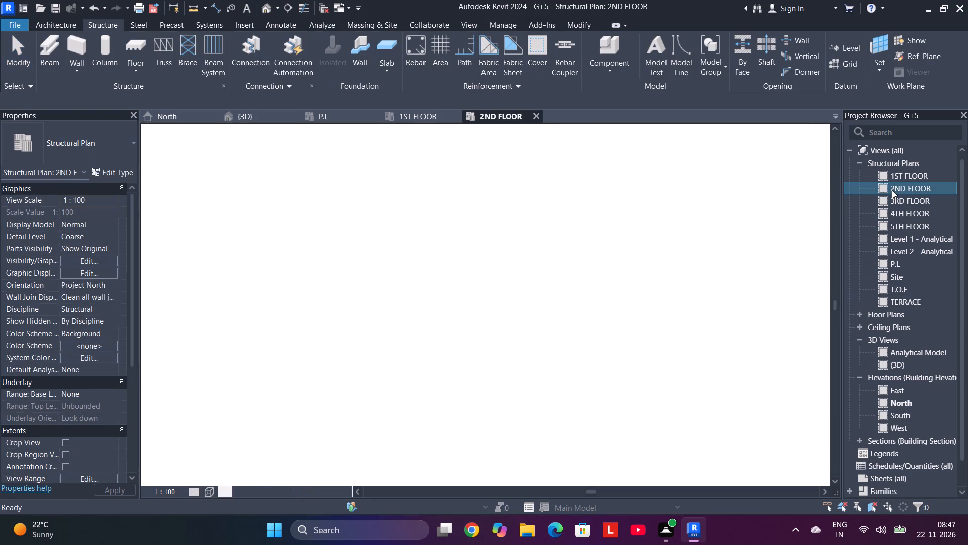
double_click(894, 198)
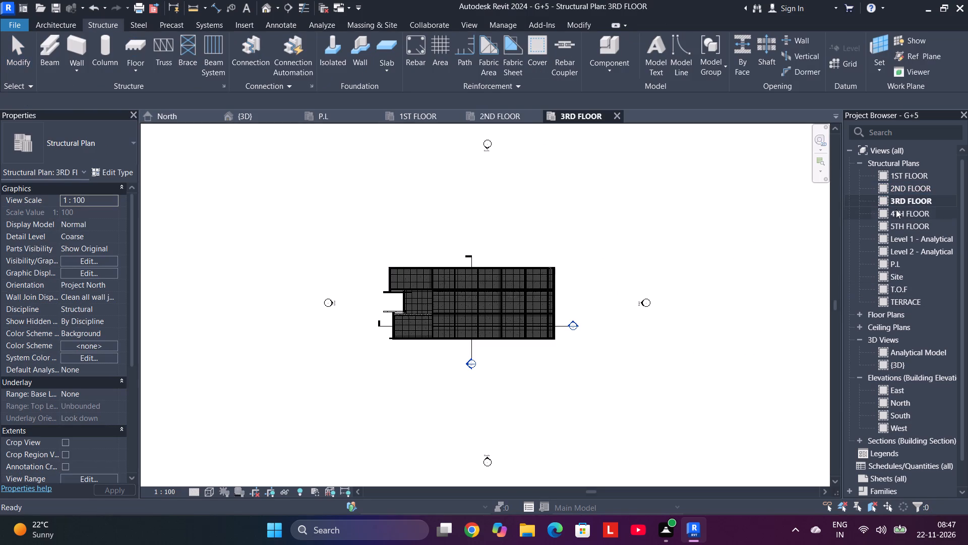
double_click(896, 209)
double_click(895, 225)
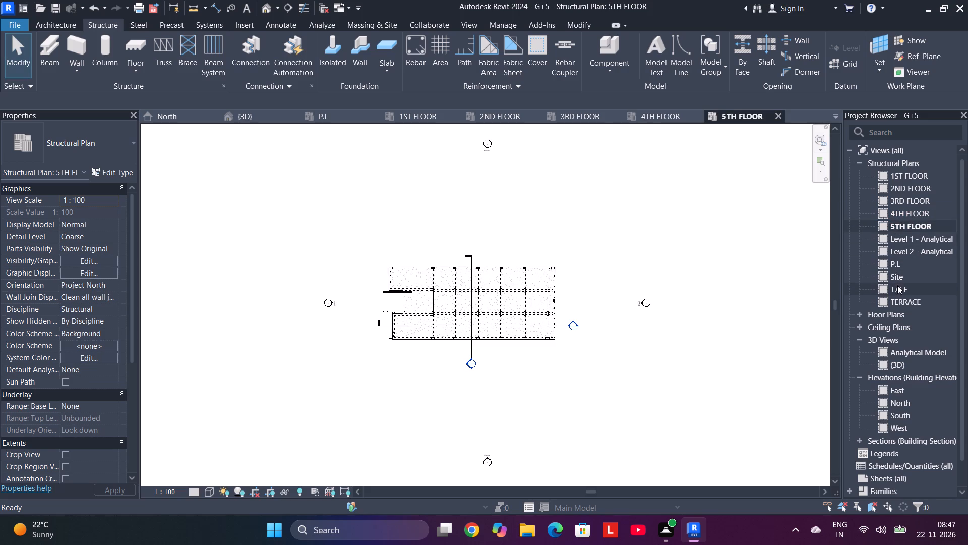
Set the visual style of the 4TH FLOOR and 5TH FLOOR plans to Wireframe.
click(670, 115)
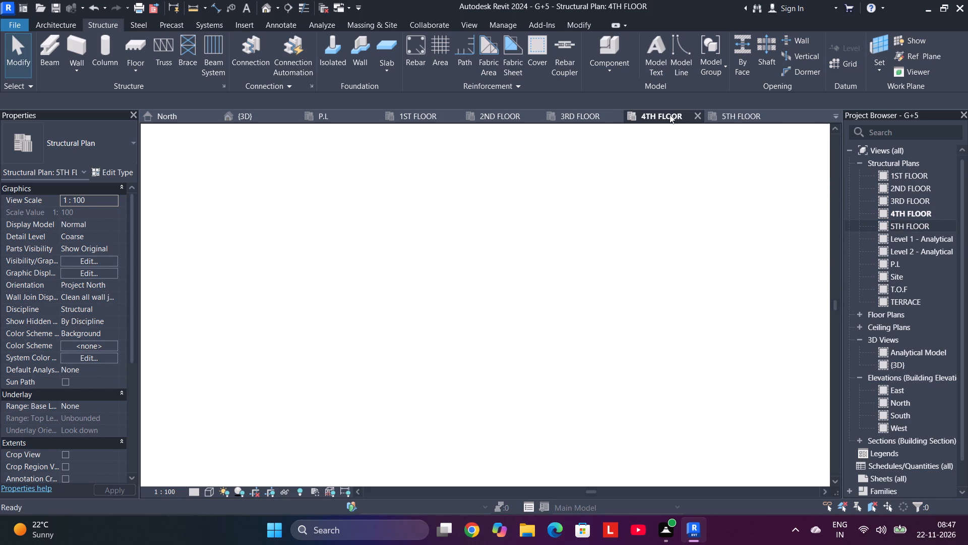
scroll(488, 287, up, 11)
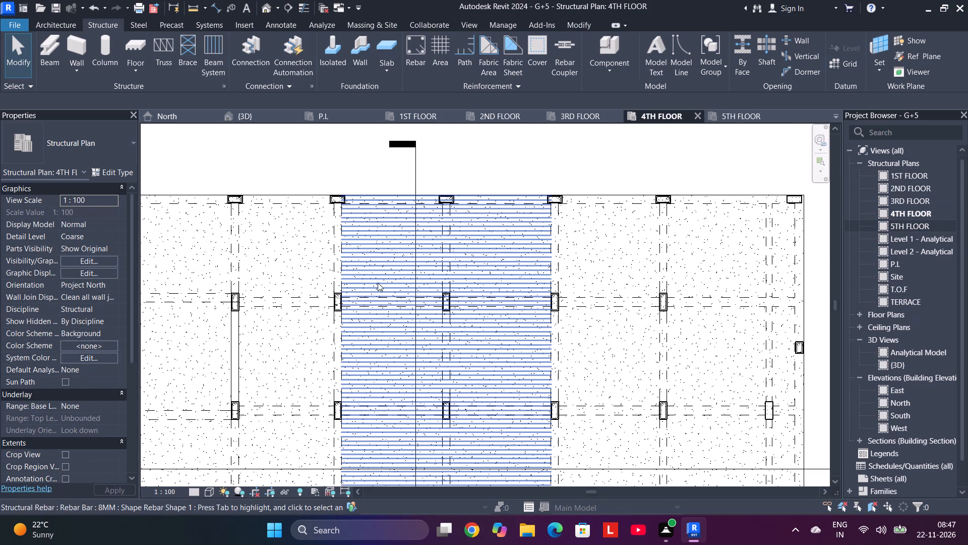
scroll(360, 246, down, 5)
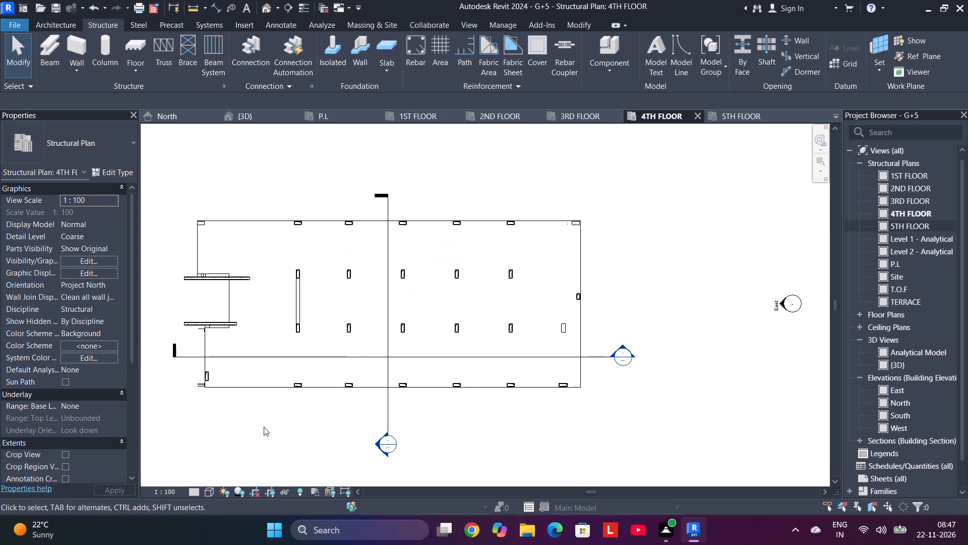
click(207, 493)
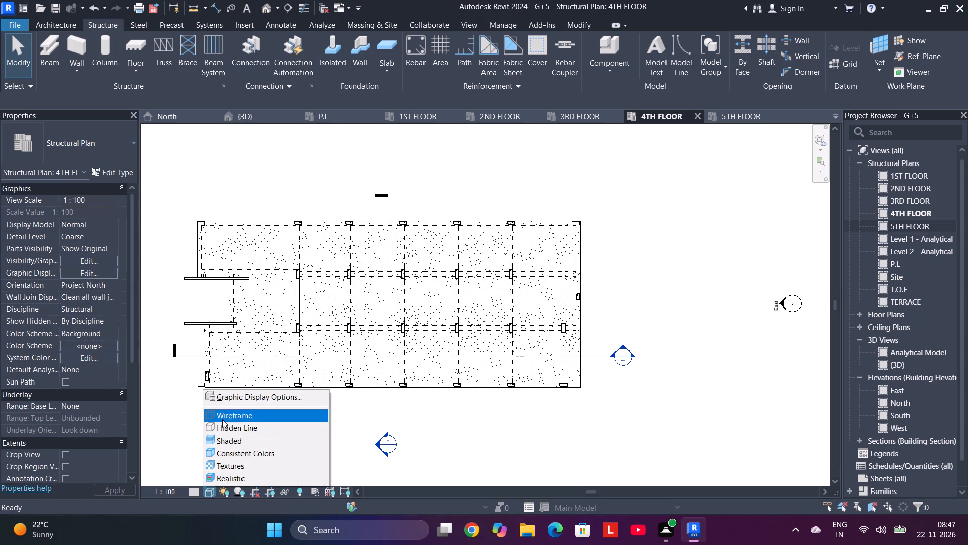
click(222, 419)
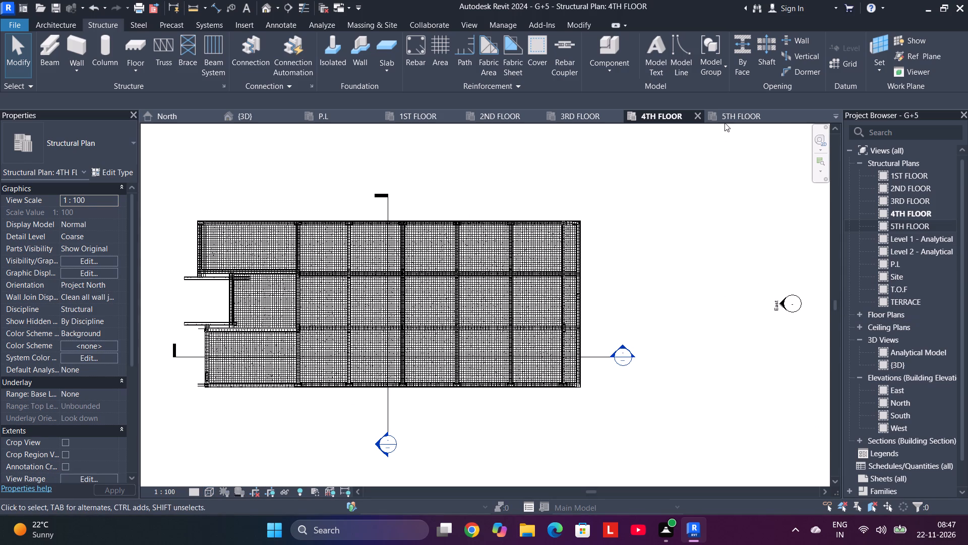
click(727, 115)
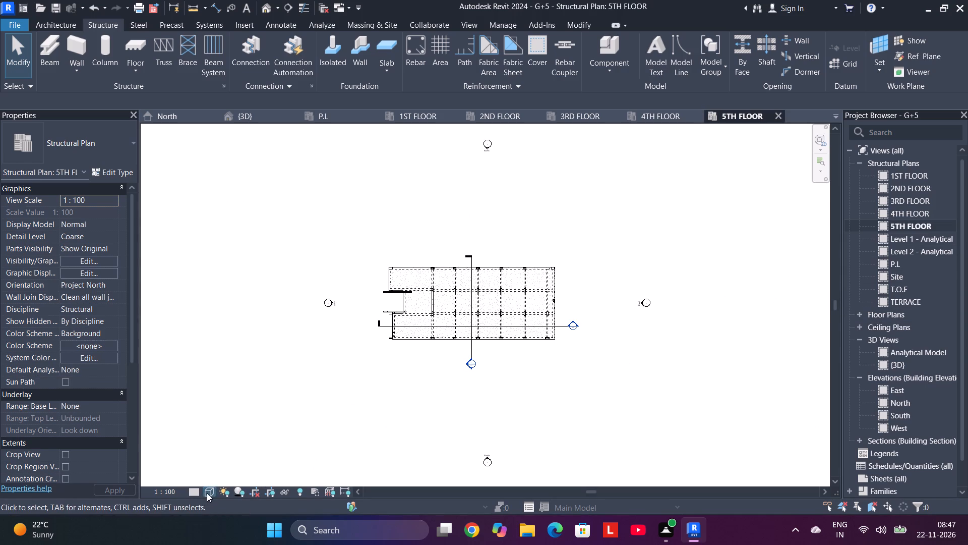
click(207, 493)
click(240, 418)
At the 5TH FLOOR slab's southwest corner, pull the innermost overhanging 16M beam bar and the 8MM stirrup set back inside the edge.
scroll(475, 362, up, 3)
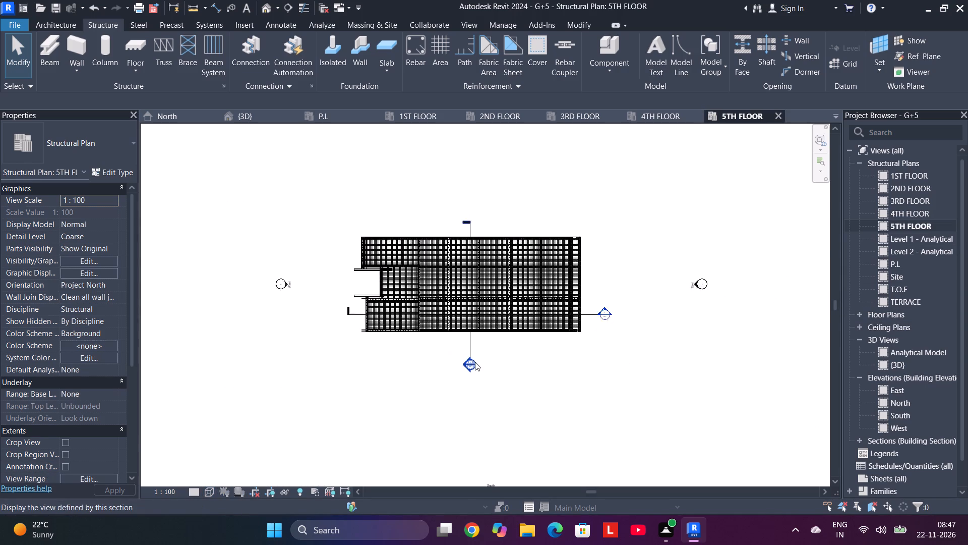
scroll(475, 362, up, 2)
middle_drag(593, 360, 625, 443)
scroll(391, 427, up, 5)
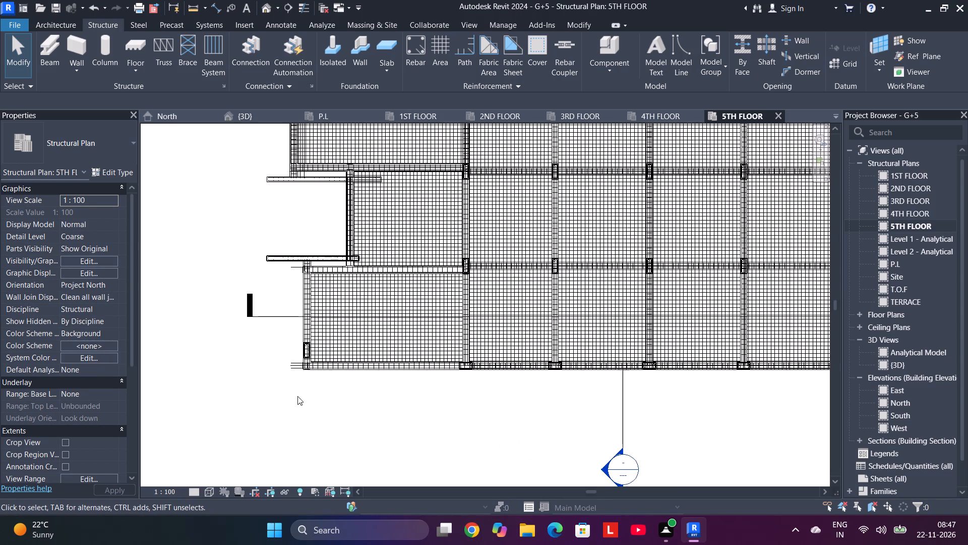
scroll(293, 384, up, 10)
drag(283, 323, 283, 362)
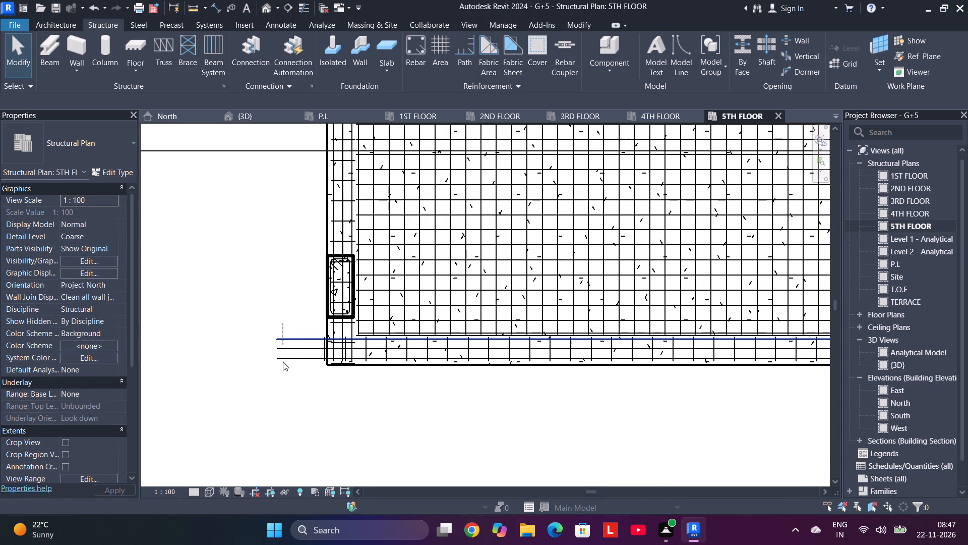
drag(283, 362, 281, 385)
click(281, 320)
click(281, 340)
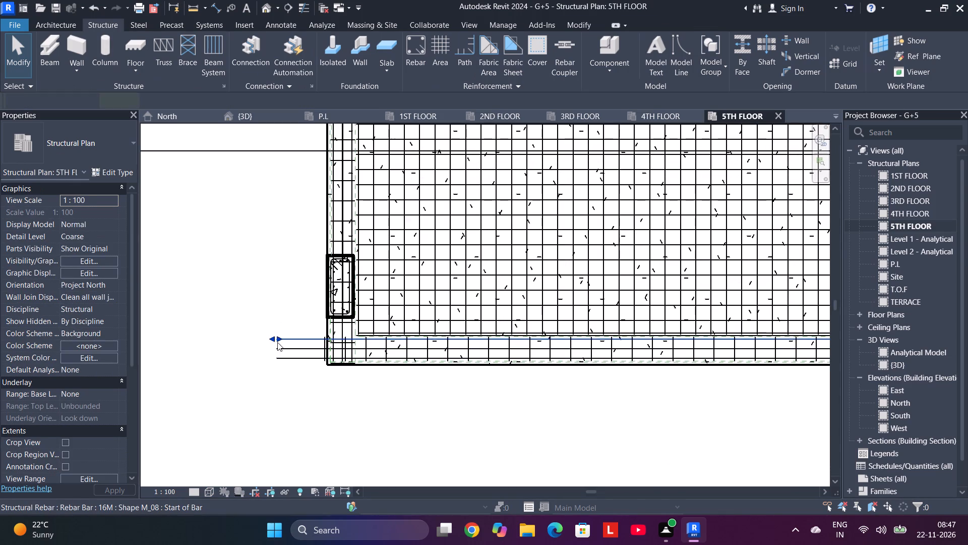
drag(277, 340, 339, 347)
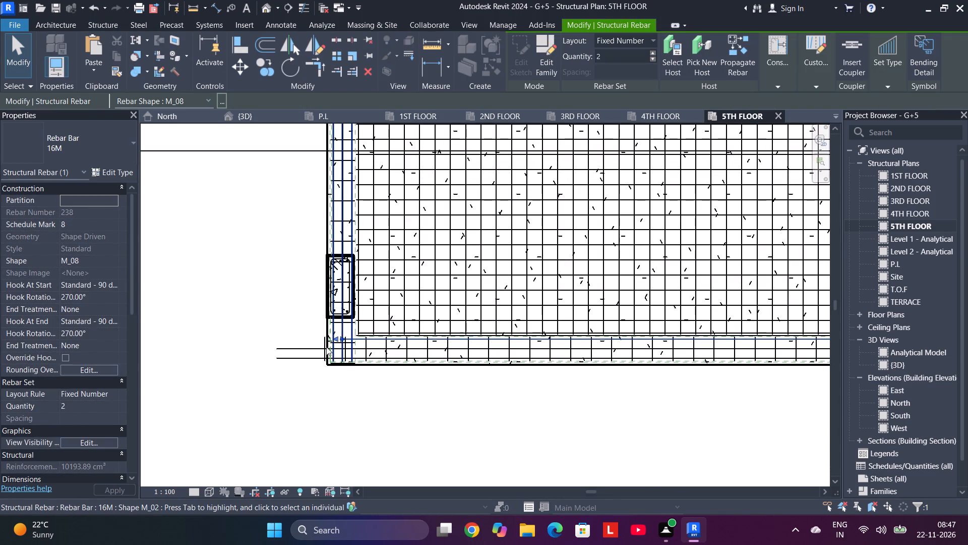
click(324, 341)
drag(324, 349, 337, 349)
Pull the west ends of the remaining two overhanging 16M bars in the south edge beam back inside the southwest corner.
click(288, 347)
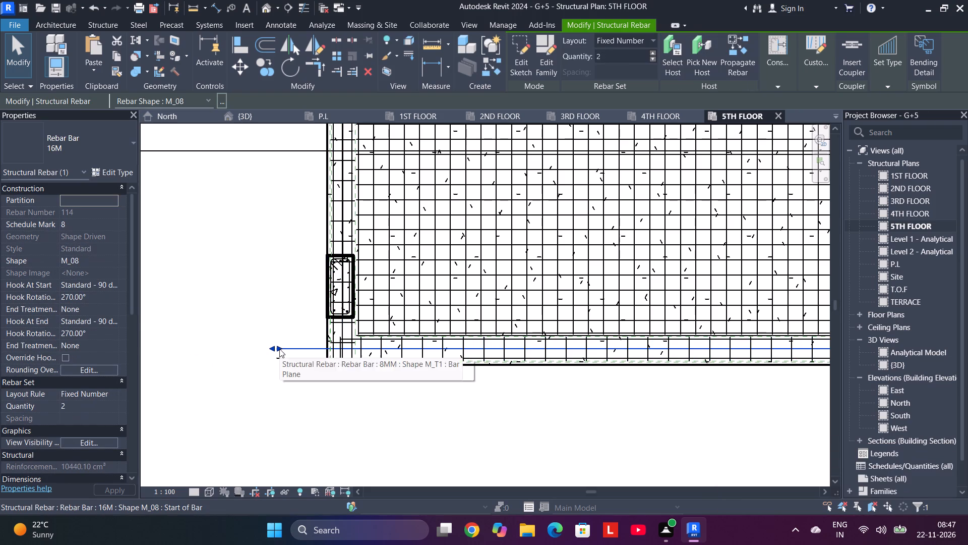
drag(279, 349, 347, 349)
click(295, 356)
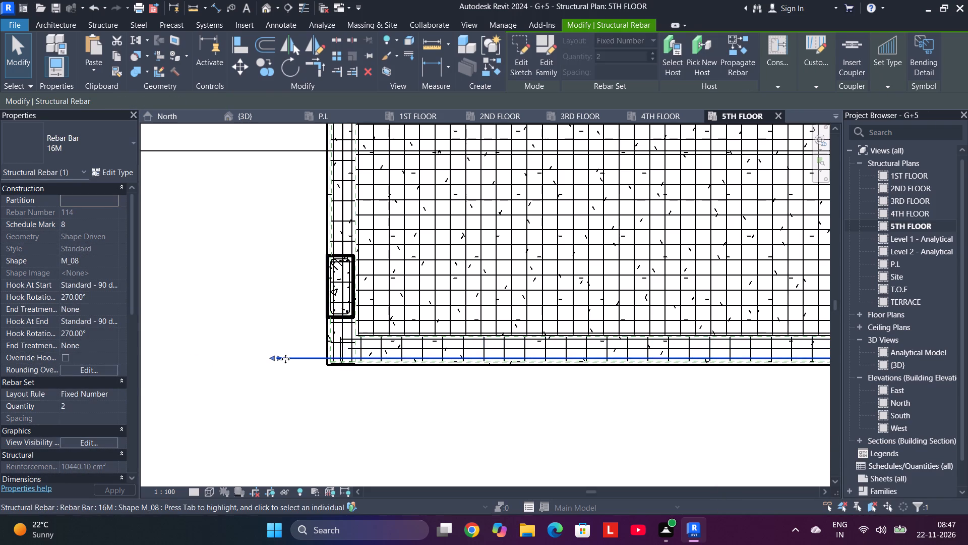
drag(279, 360, 346, 363)
In the beam just south of the lower wall, pull the overhanging 16M bar's west end and the 8MM stirrup set inside the beam.
scroll(347, 369, down, 4)
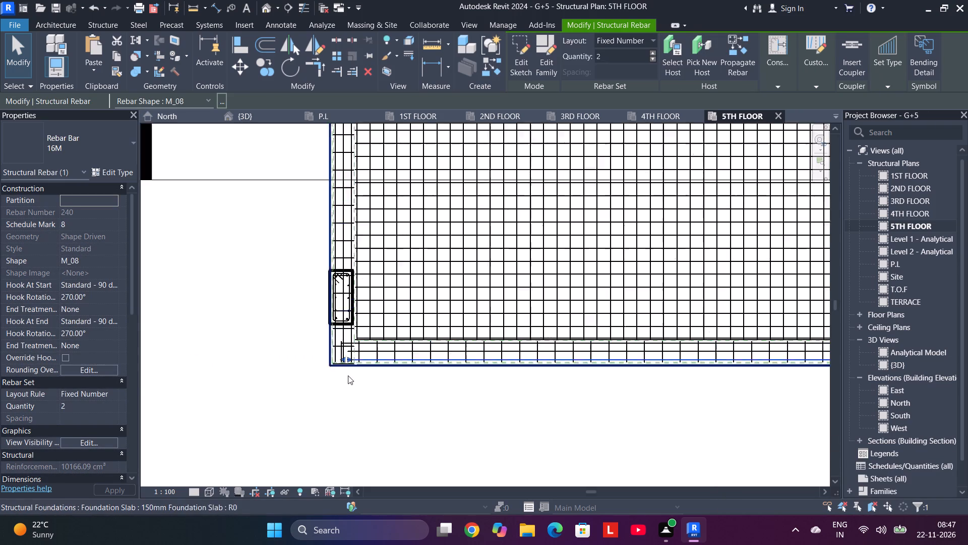
scroll(348, 375, down, 1)
scroll(391, 405, down, 4)
middle_drag(561, 418, 636, 464)
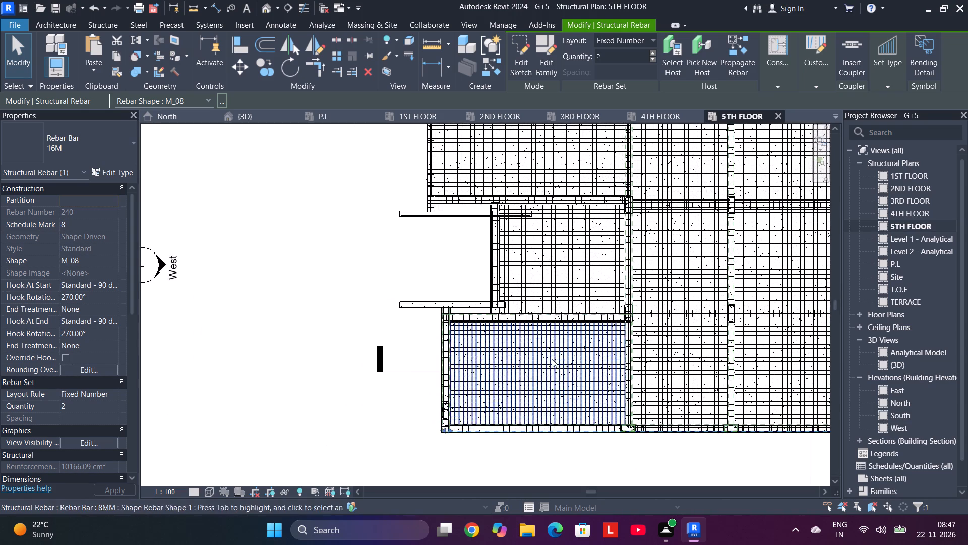
scroll(494, 313, up, 5)
scroll(381, 312, up, 5)
click(398, 326)
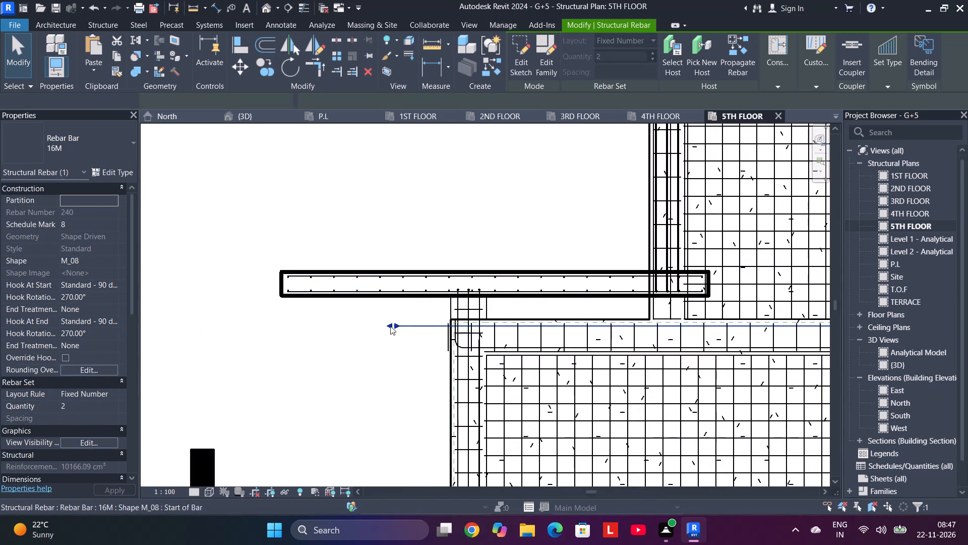
drag(393, 326, 461, 326)
click(445, 332)
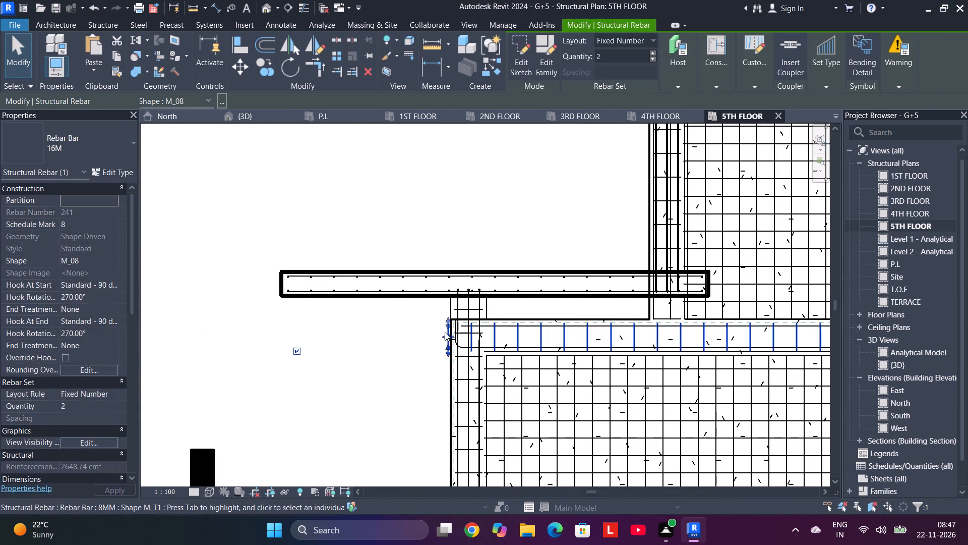
drag(449, 338, 465, 338)
Nudge the misplaced three-bar 16M set beside the northwest bay's west edge beam westward to the beam's outer side.
scroll(473, 339, down, 6)
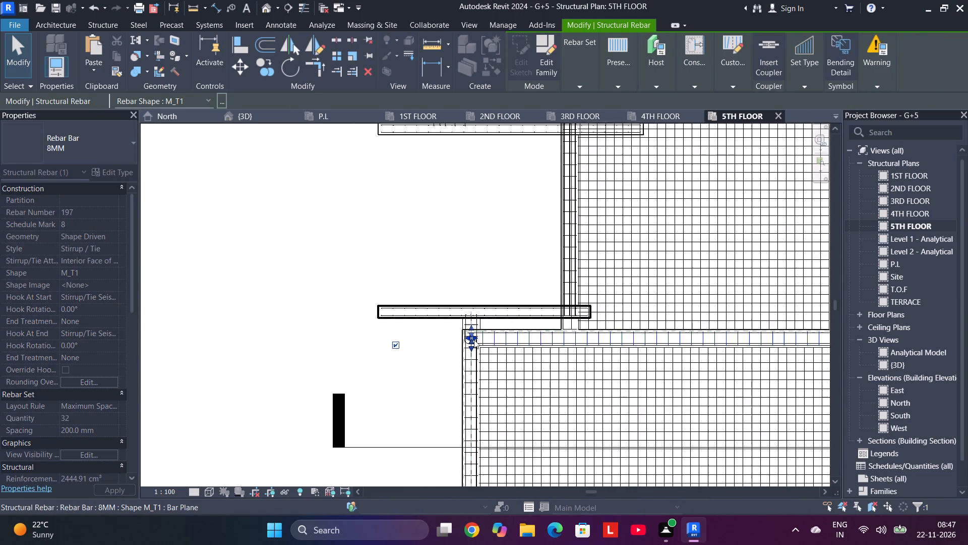
scroll(475, 343, down, 8)
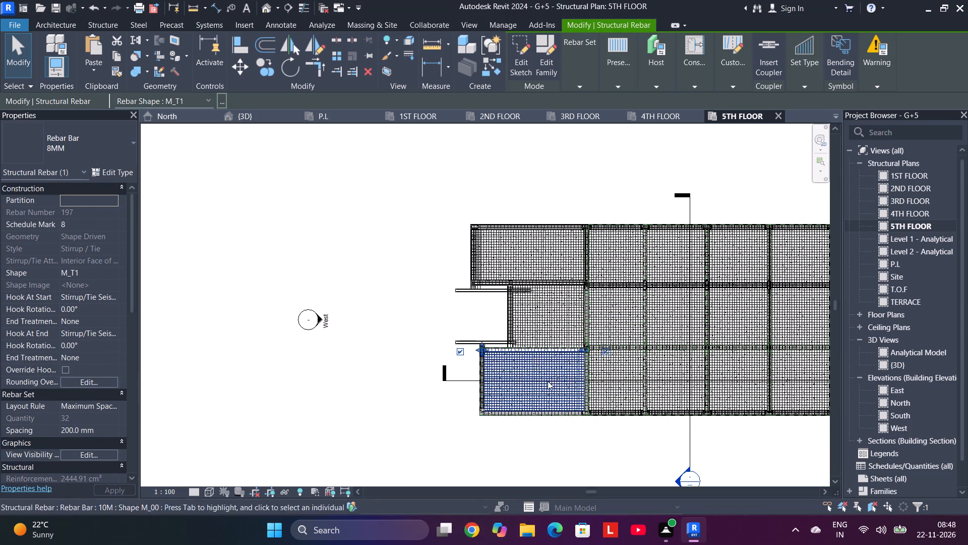
scroll(482, 278, up, 13)
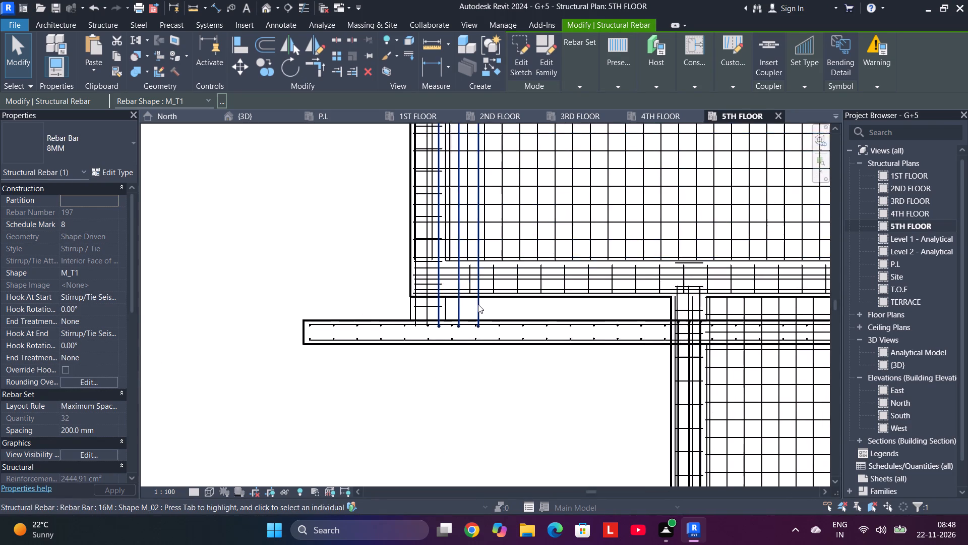
scroll(478, 304, up, 2)
click(482, 307)
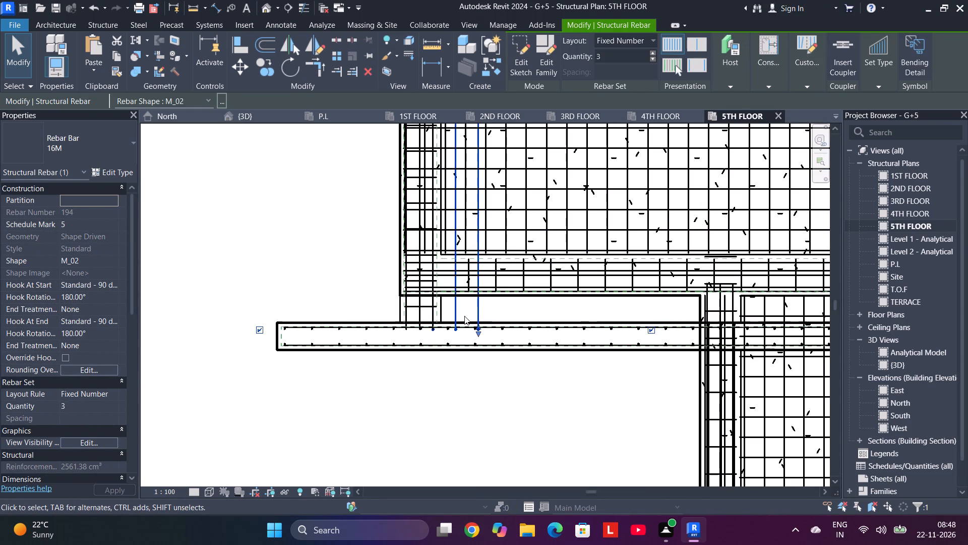
key(Left)
key(Left)
key(Left)
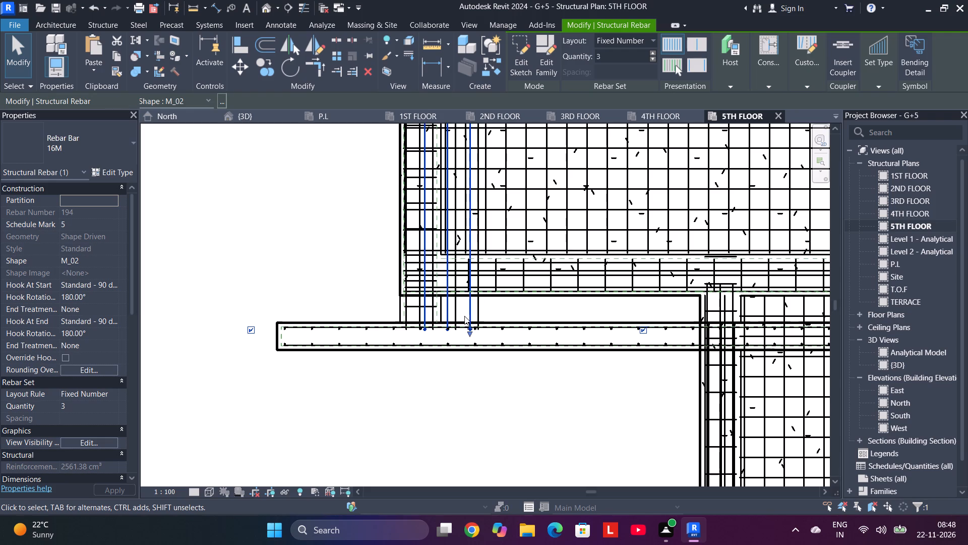
key(Left)
key(Left)
key(Left)
key(Left)
key(Left)
key(Left)
key(Left)
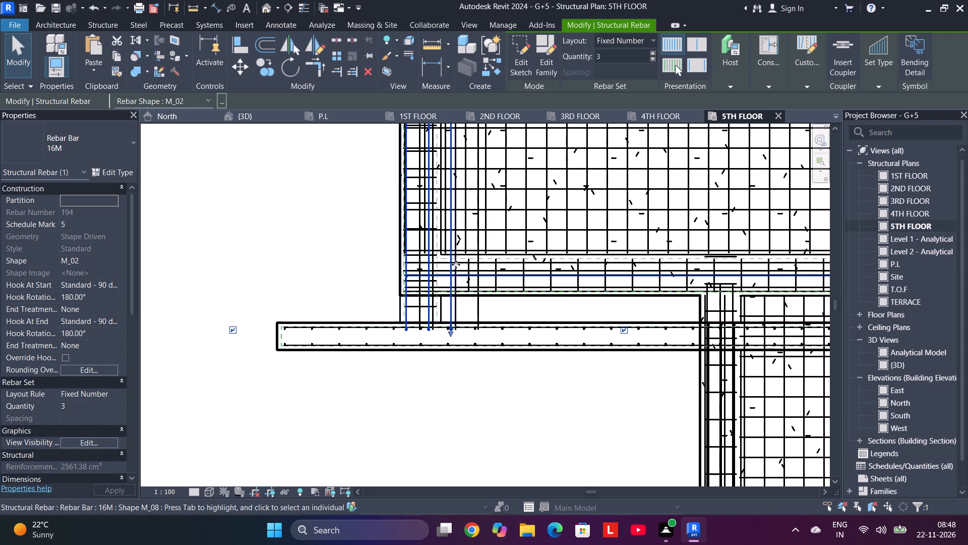
Narrow the distribution width of the three-bar 16M set so all its bars fit within the northwest bay's west edge beam.
scroll(456, 192, up, 1)
middle_drag(460, 194, 444, 361)
scroll(443, 231, up, 2)
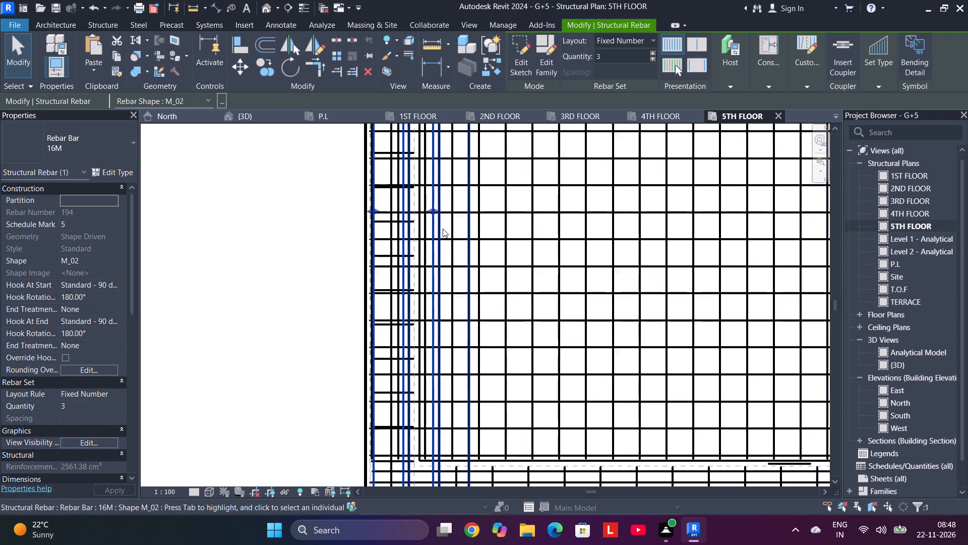
scroll(443, 229, up, 3)
drag(428, 200, 384, 200)
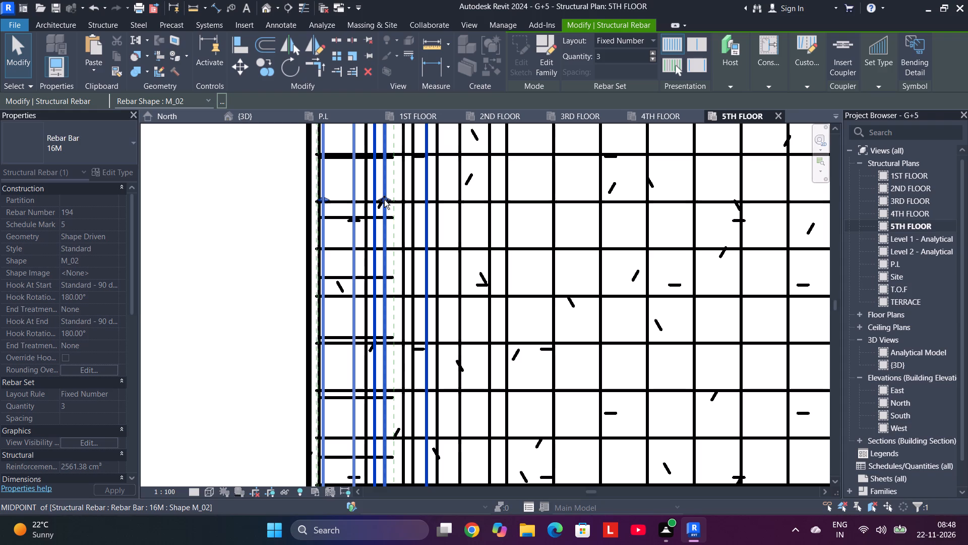
drag(384, 200, 380, 201)
scroll(384, 203, down, 5)
scroll(382, 206, up, 5)
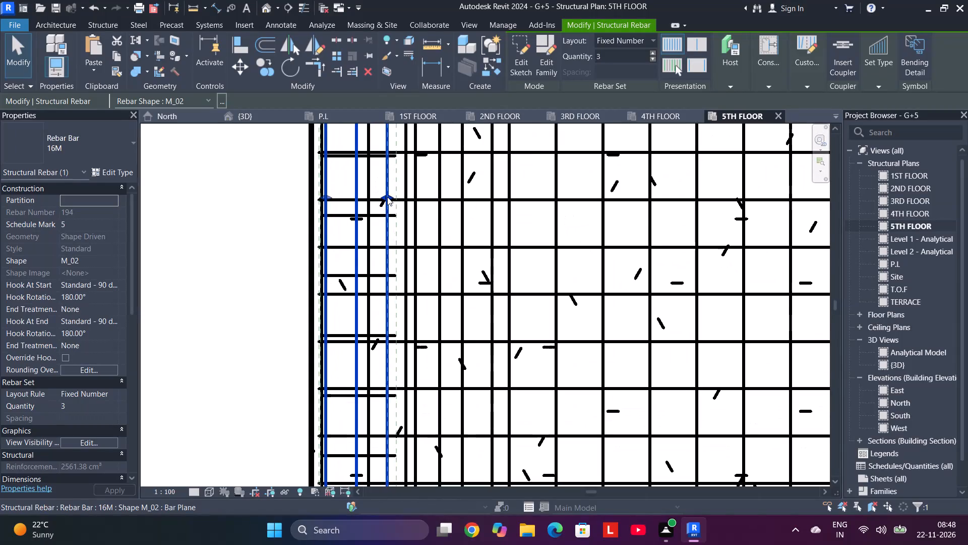
click(387, 197)
scroll(387, 202, down, 6)
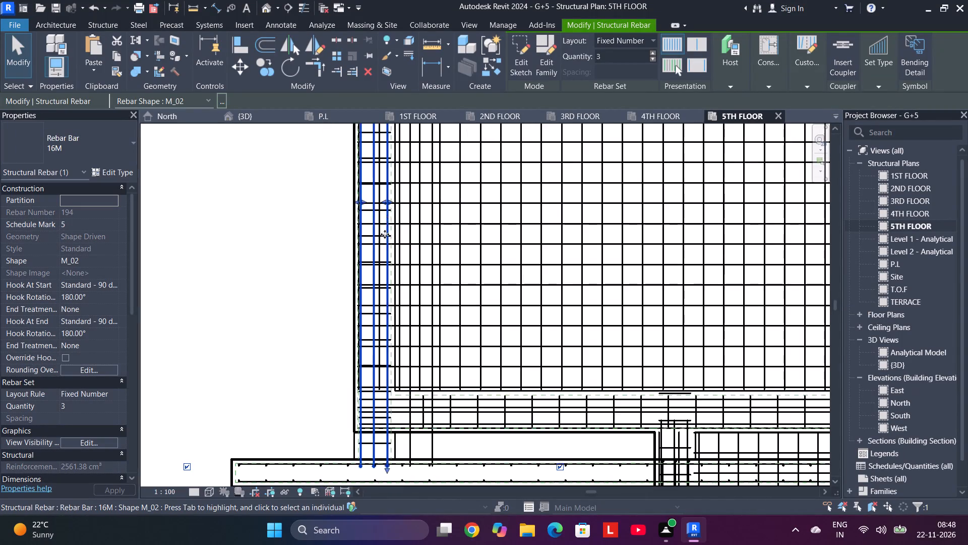
scroll(379, 259, down, 4)
click(296, 304)
scroll(317, 305, down, 7)
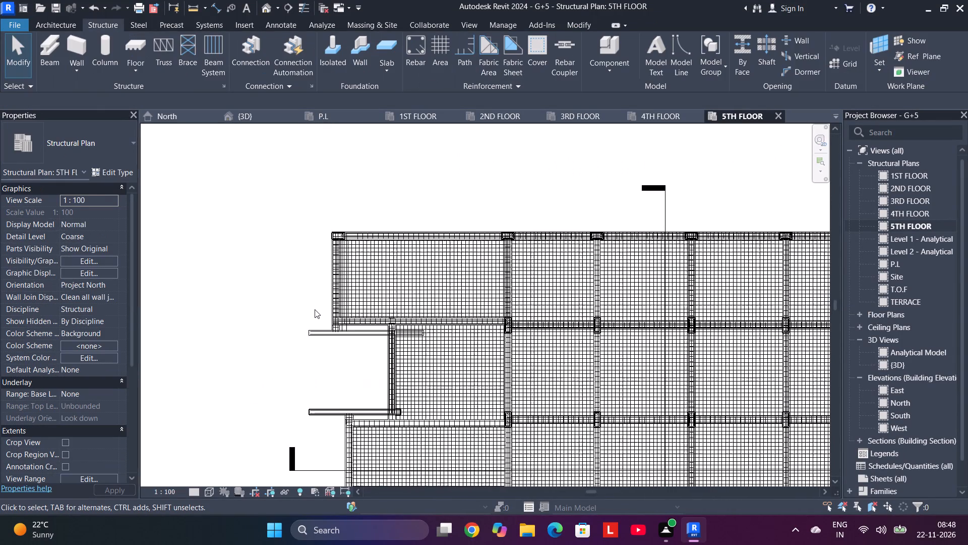
scroll(315, 309, down, 5)
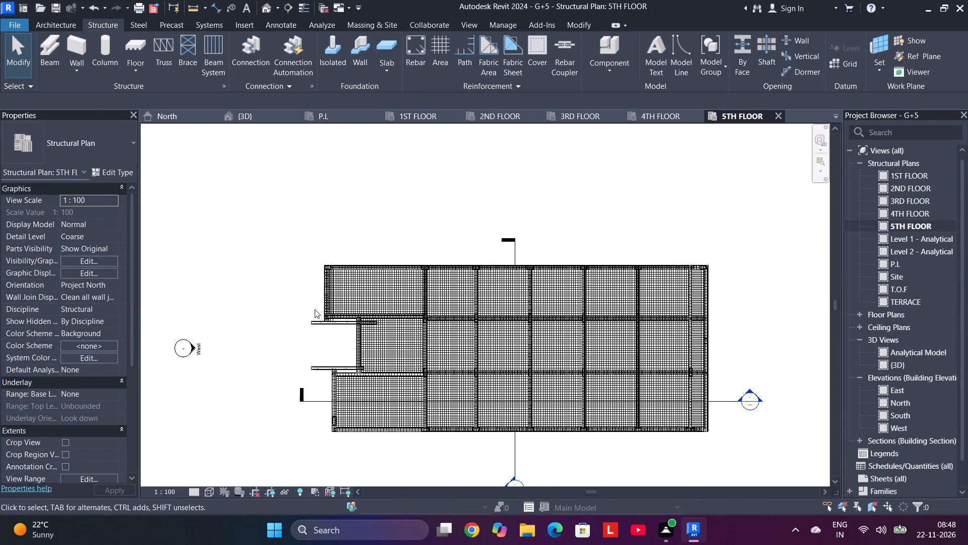
On the 4TH FLOOR plan, nudge the misplaced three-bar 16M set westward to the outer side of the northwest bay's west edge beam.
click(667, 116)
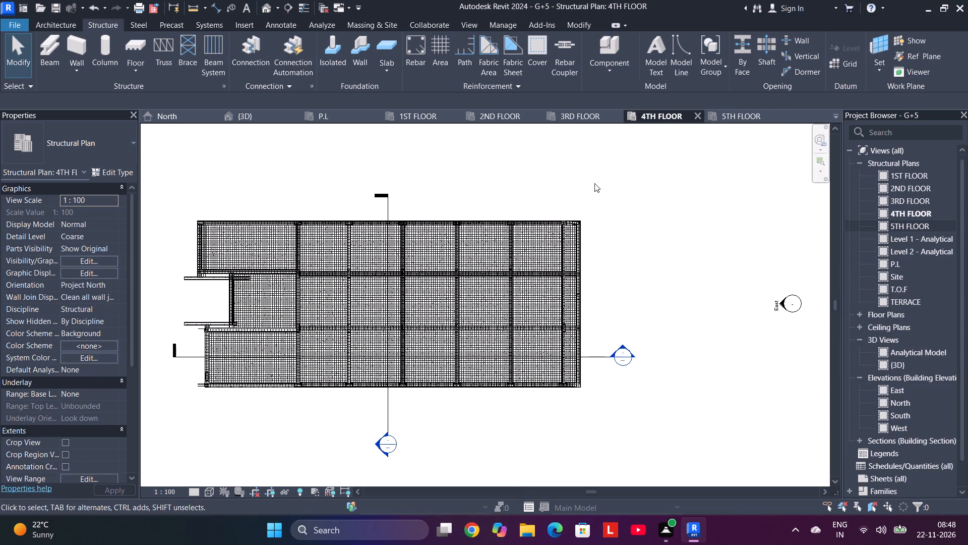
scroll(188, 261, up, 14)
click(230, 346)
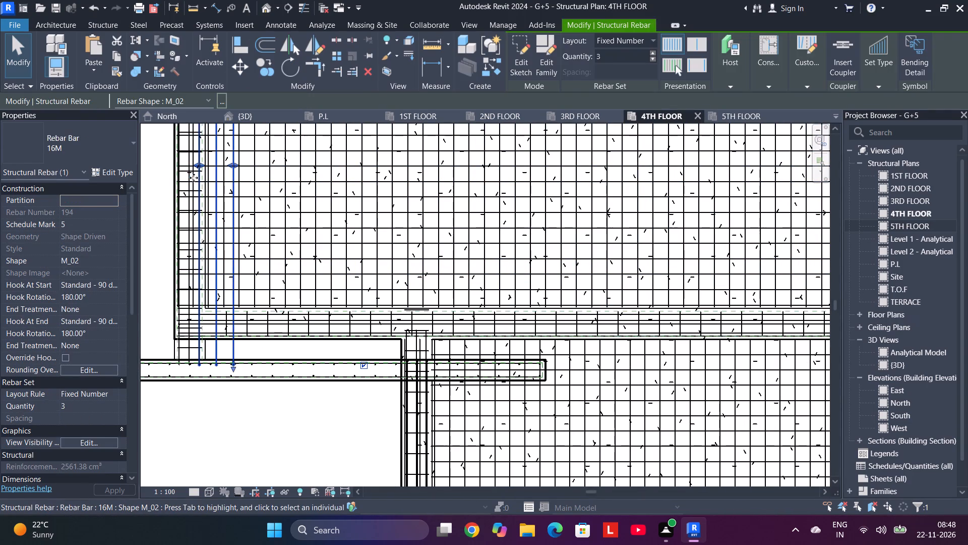
key(Left)
key(Left)
key(Left)
key(Left)
key(Left)
key(Left)
key(Left)
key(Left)
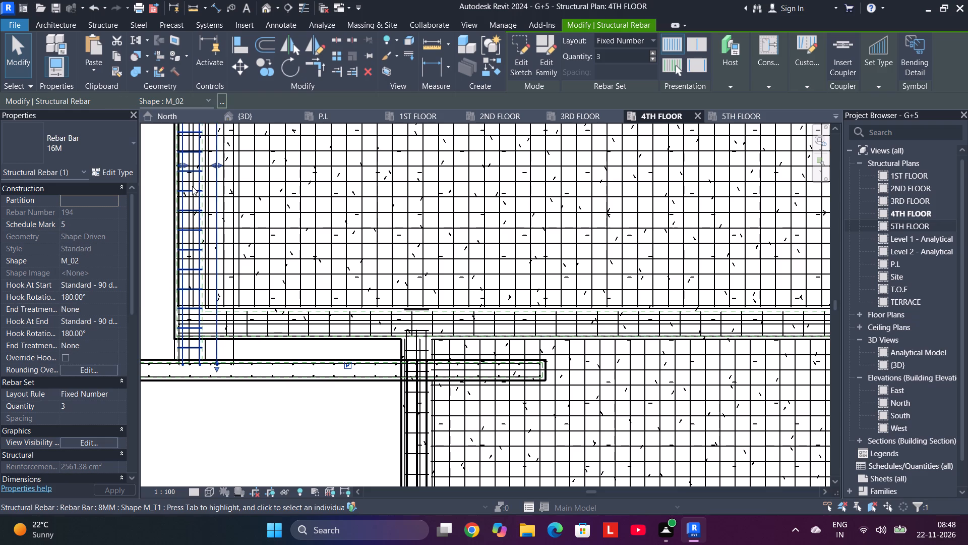
key(Left)
key(Left)
Narrow the distribution width of that three-bar 16M set so its bars fit within the west edge beam.
scroll(220, 163, up, 4)
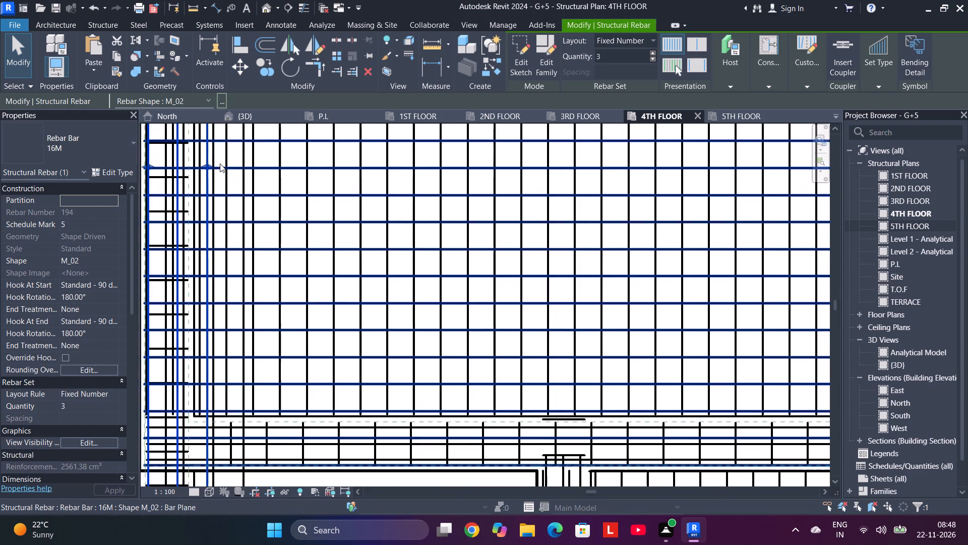
middle_drag(220, 163, 310, 197)
drag(297, 200, 276, 199)
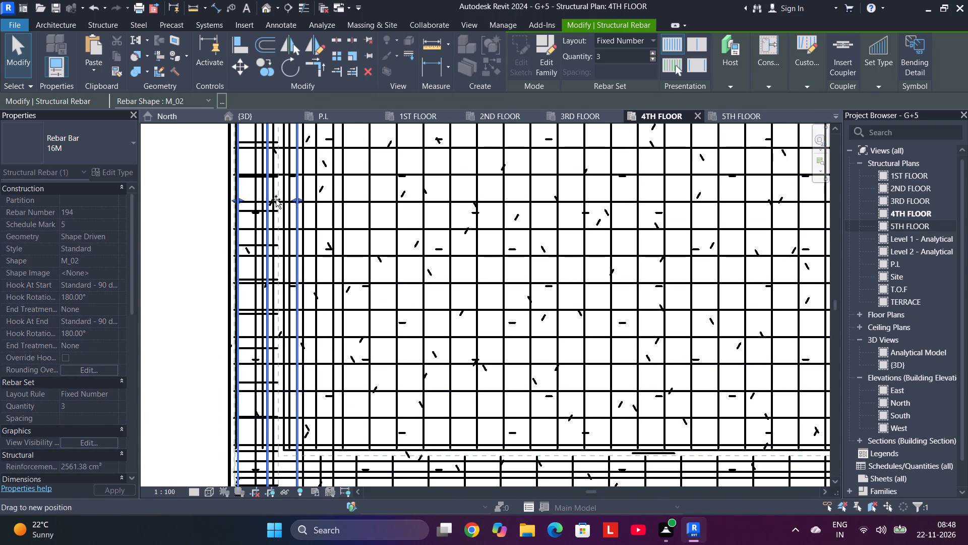
drag(276, 199, 274, 200)
scroll(273, 204, down, 4)
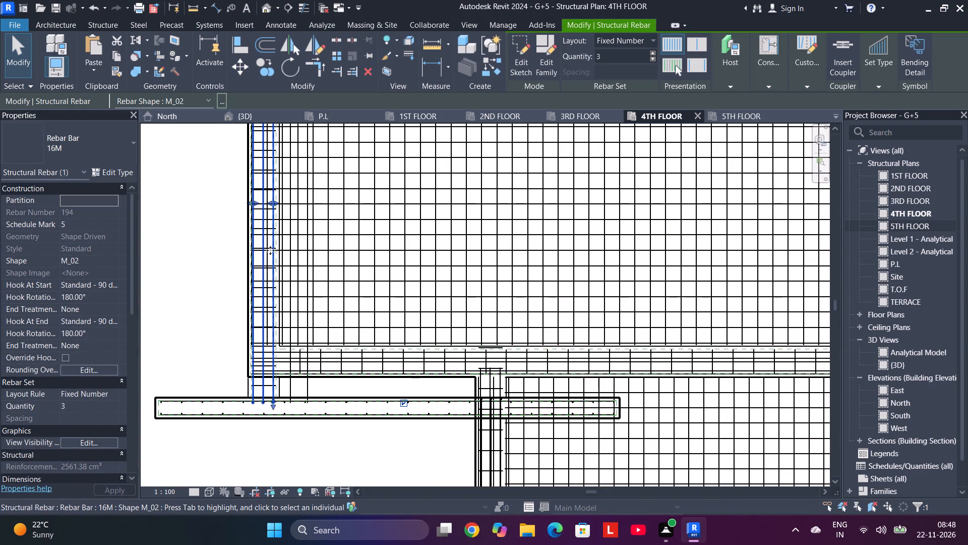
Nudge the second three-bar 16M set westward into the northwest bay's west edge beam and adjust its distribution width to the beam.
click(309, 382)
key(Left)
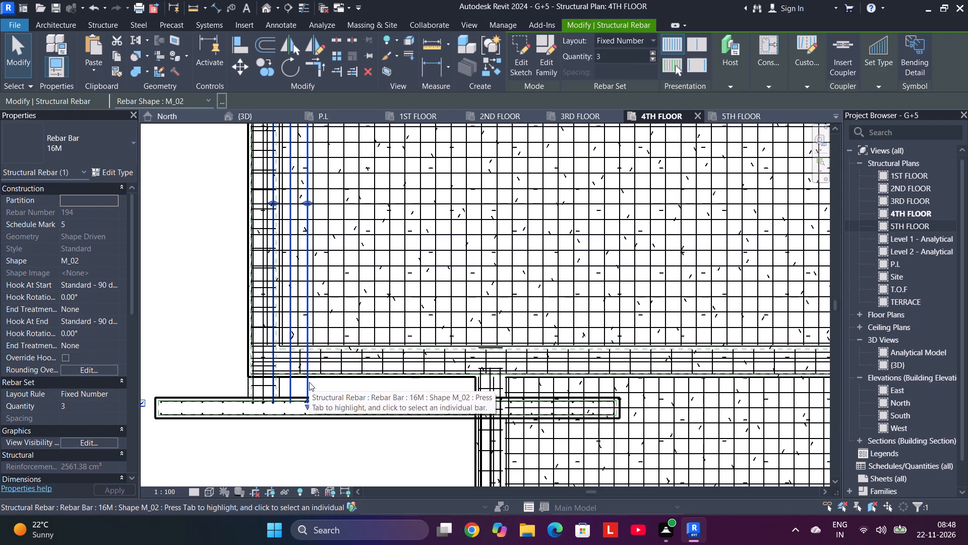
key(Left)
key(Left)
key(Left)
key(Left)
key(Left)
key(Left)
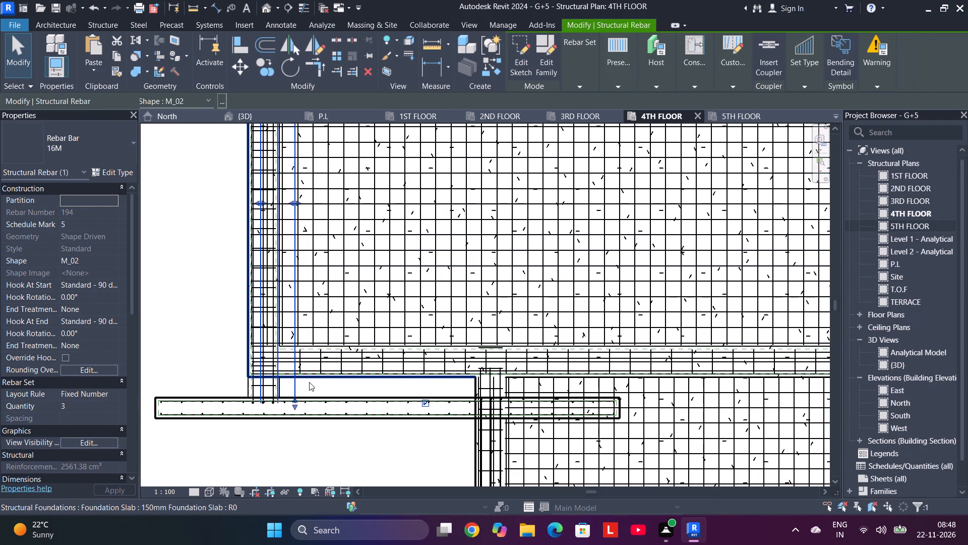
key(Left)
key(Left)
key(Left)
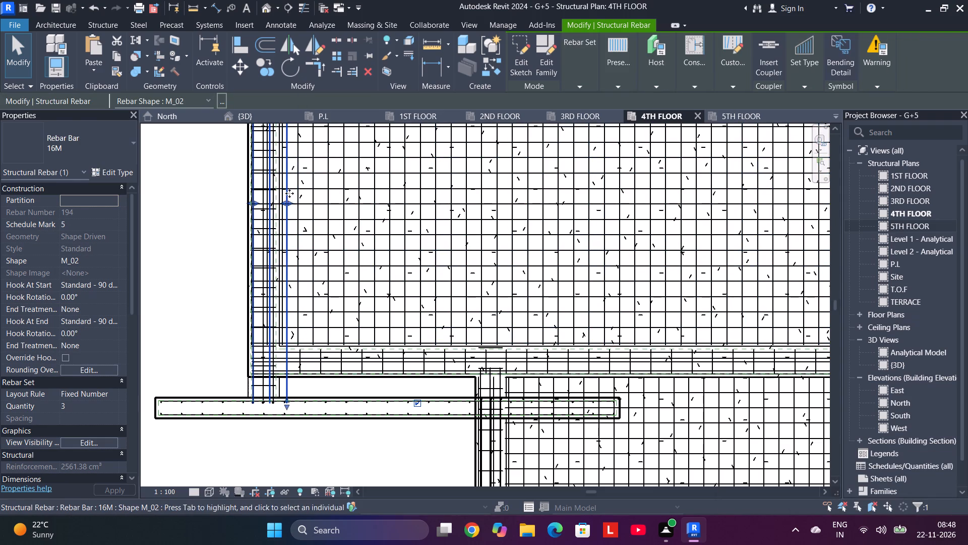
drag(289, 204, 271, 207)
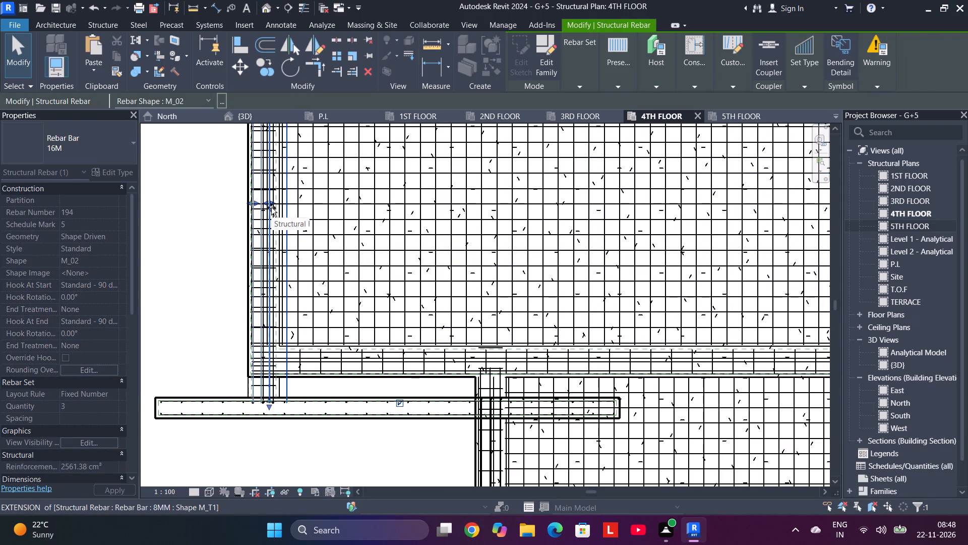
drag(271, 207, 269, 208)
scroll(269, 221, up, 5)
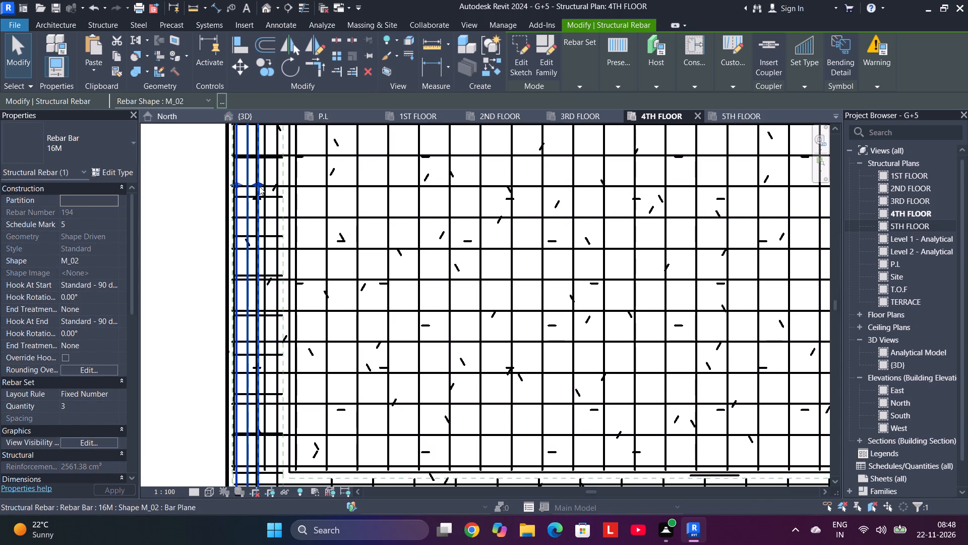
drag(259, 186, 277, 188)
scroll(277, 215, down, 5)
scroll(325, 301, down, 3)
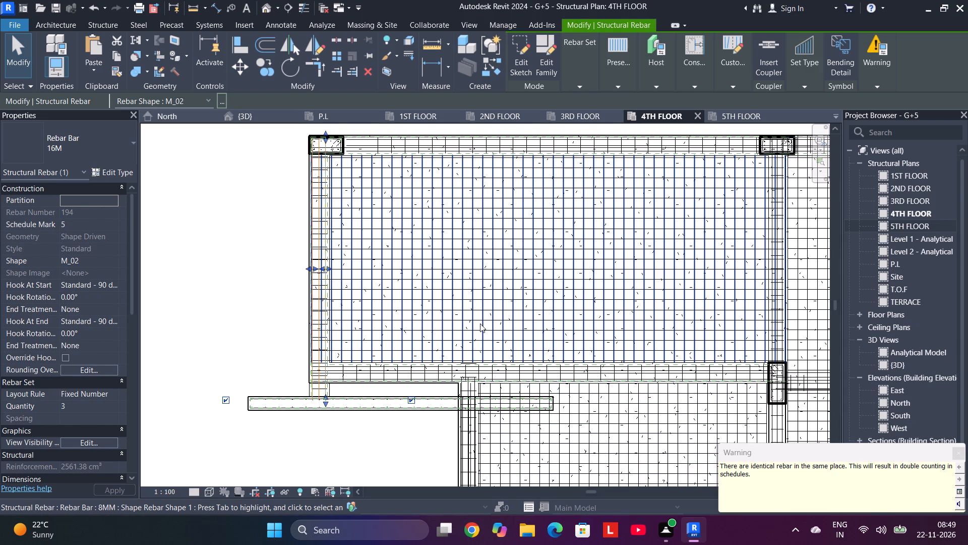
Delete the second three-bar 16M set duplicated in the northwest bay's west edge beam.
scroll(323, 204, up, 5)
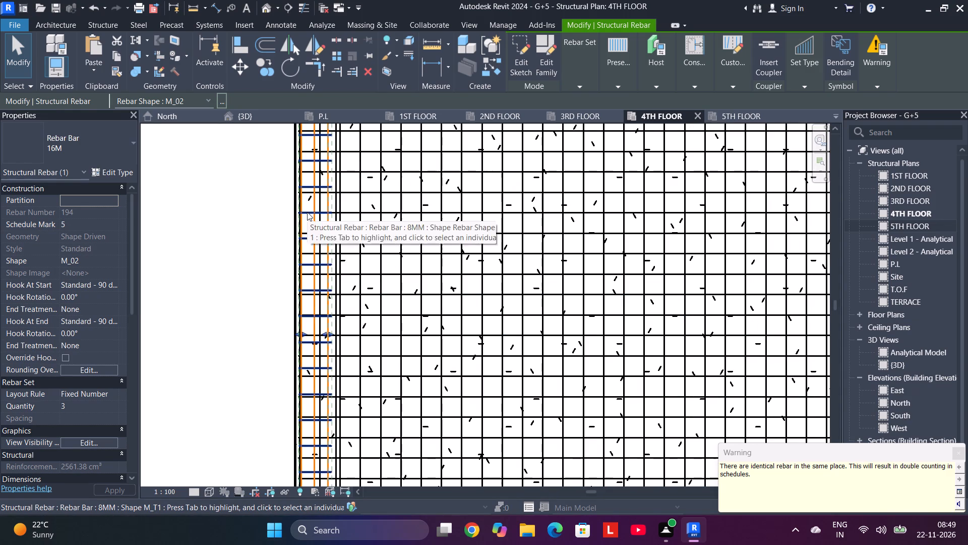
key(Delete)
In the beam just south of the lower wall, pull the overhanging 16M bar's west end and the 8MM stirrup set inside the beam.
scroll(315, 274, down, 4)
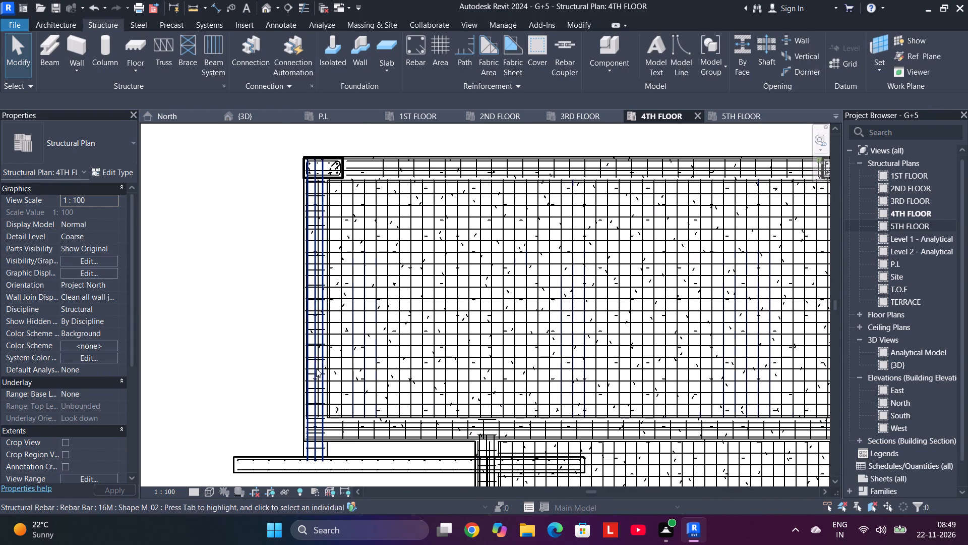
middle_drag(308, 471, 295, 268)
scroll(338, 377, down, 5)
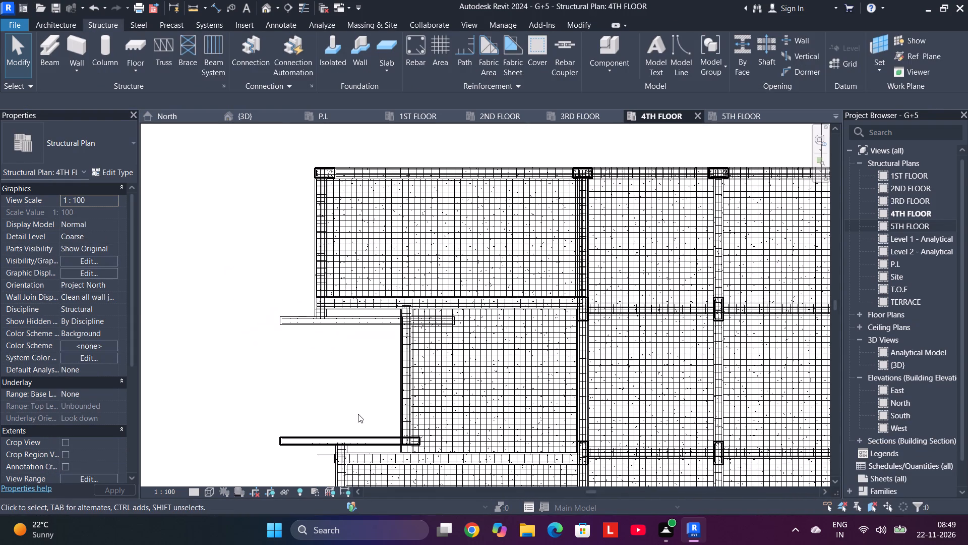
middle_drag(358, 414, 362, 278)
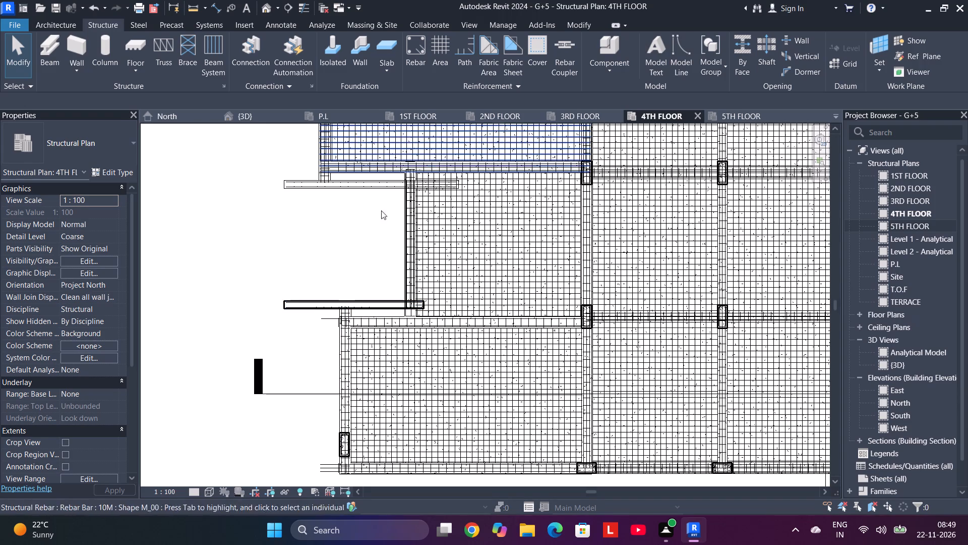
scroll(344, 332, up, 5)
click(320, 304)
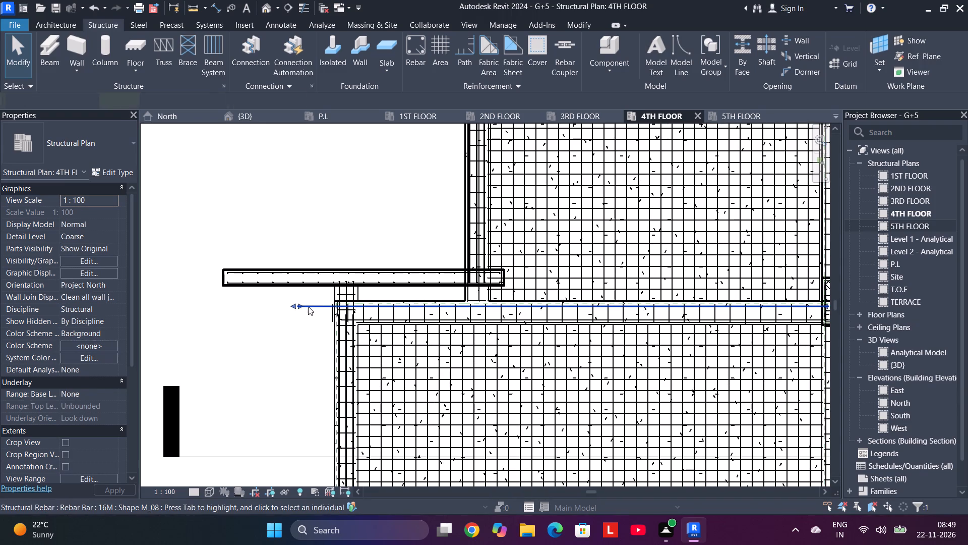
drag(297, 305, 346, 310)
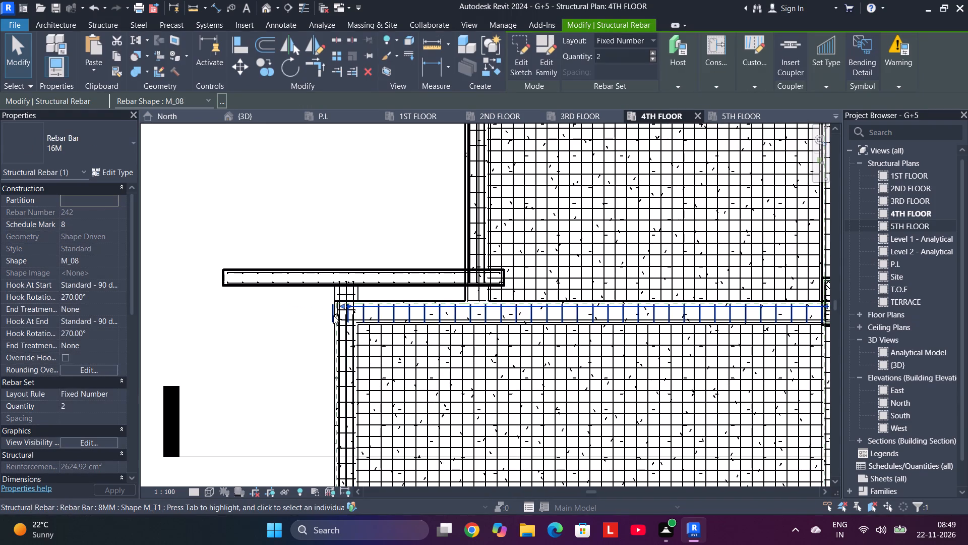
click(333, 315)
drag(333, 315, 347, 315)
Pull the west ends of the three overhanging 16M bars in the south edge beam back inside the southwest corner.
scroll(358, 319, down, 3)
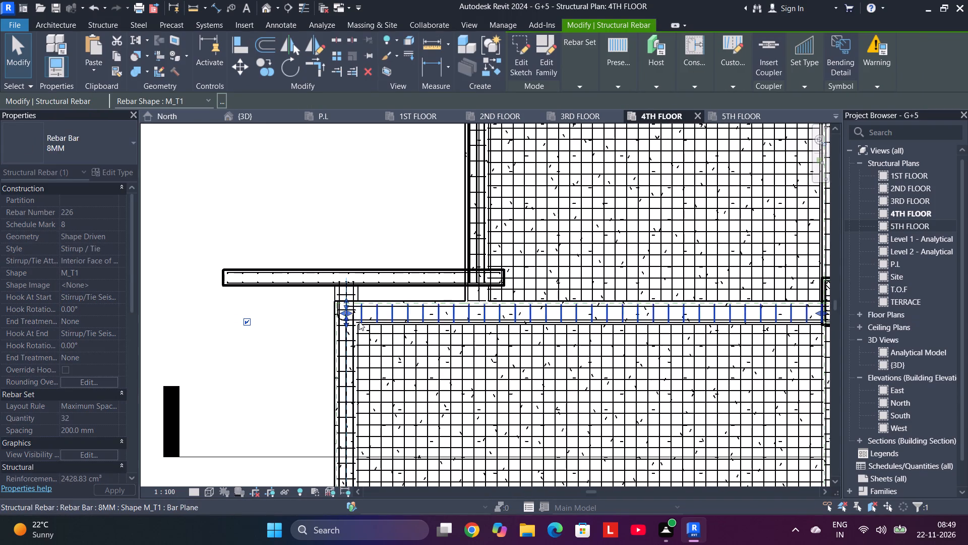
scroll(359, 321, down, 2)
middle_drag(367, 388, 367, 234)
scroll(322, 340, up, 6)
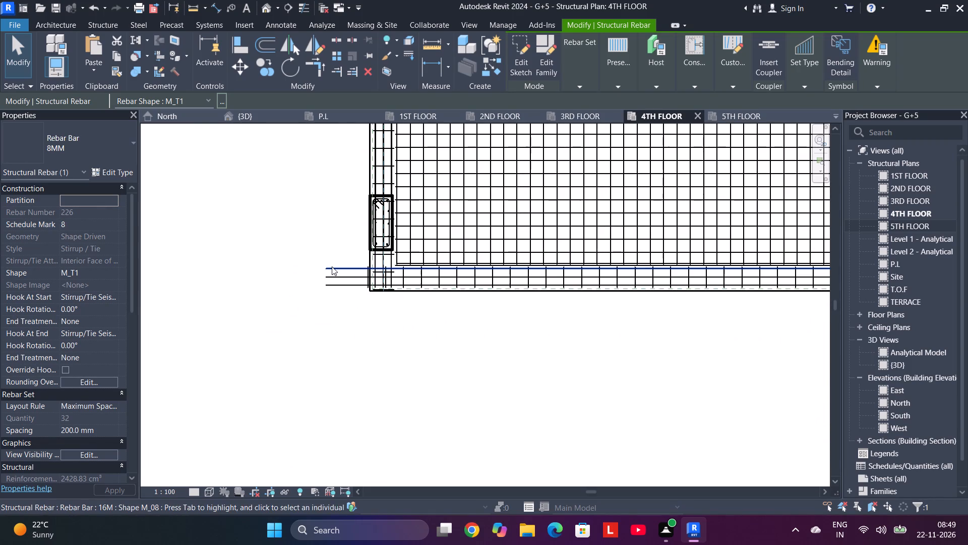
click(332, 266)
drag(328, 271, 394, 274)
click(349, 284)
drag(330, 286, 388, 284)
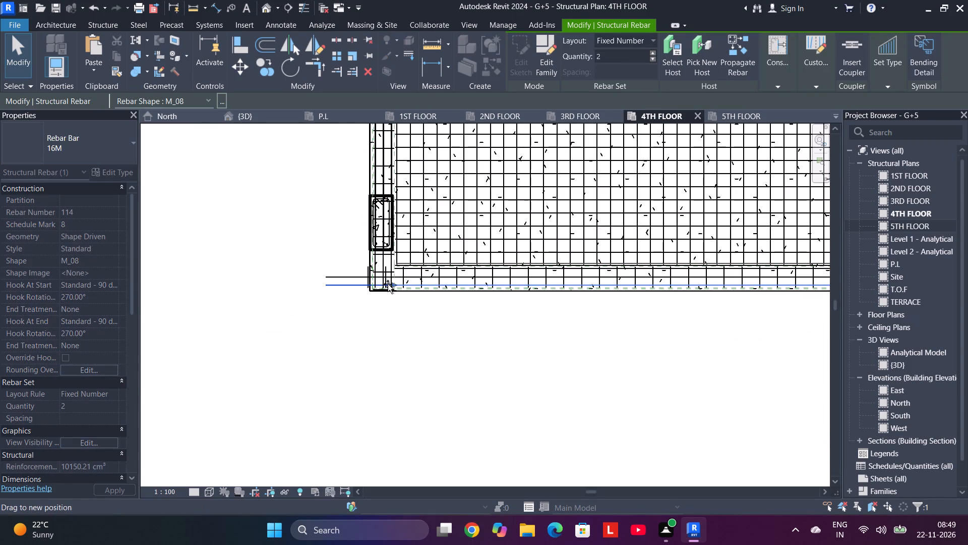
drag(388, 284, 385, 284)
click(353, 277)
drag(326, 278, 329, 277)
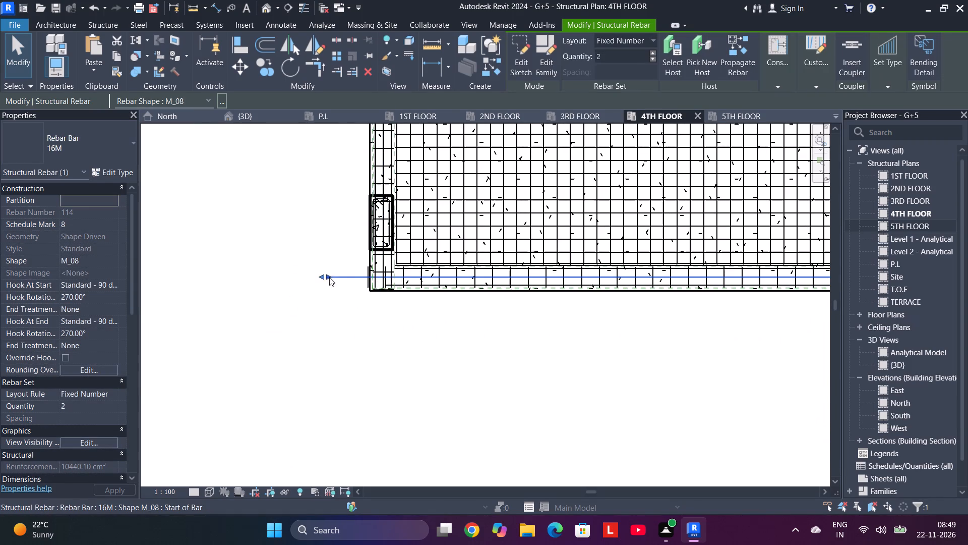
drag(329, 277, 389, 280)
Move the west end of the south edge beam's 8MM stirrup set inside the southwest corner.
scroll(389, 280, up, 5)
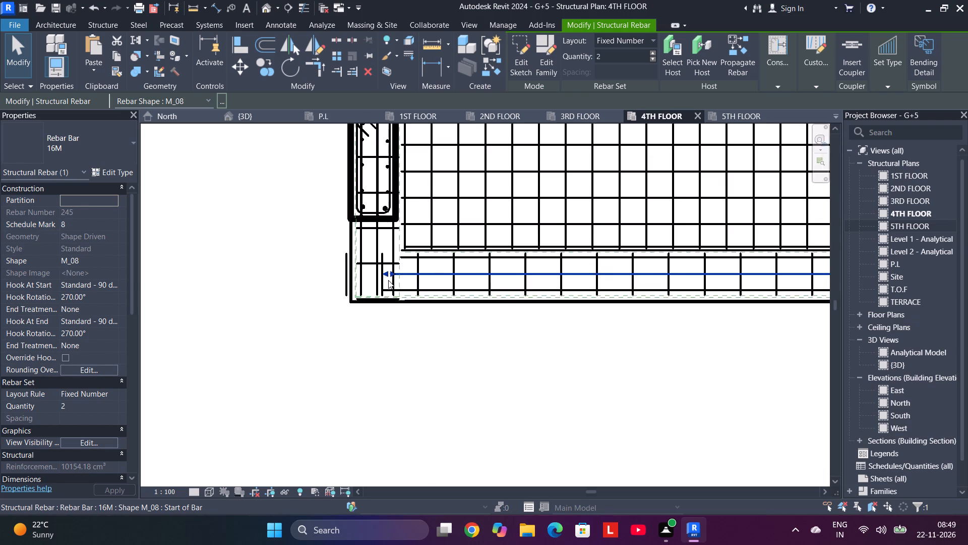
scroll(385, 280, up, 4)
click(380, 280)
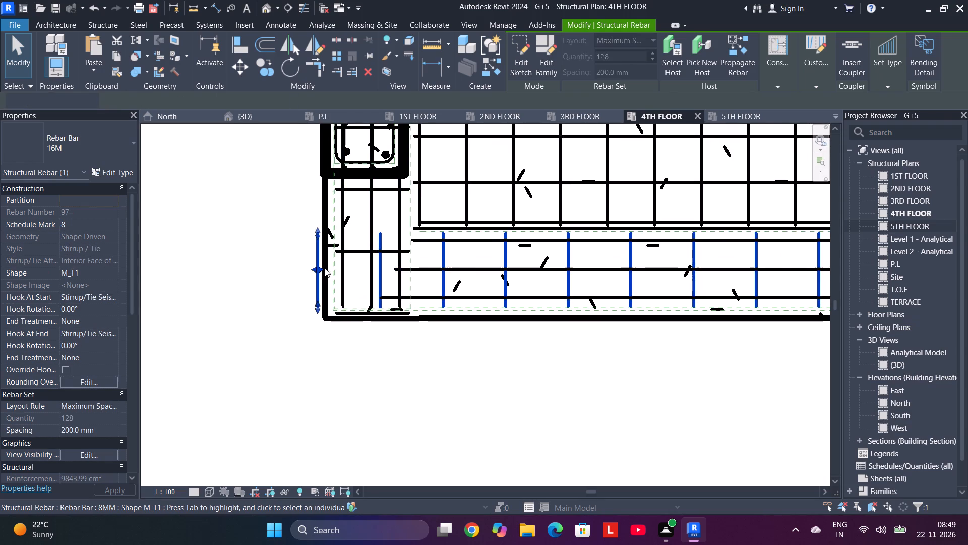
drag(328, 268, 362, 272)
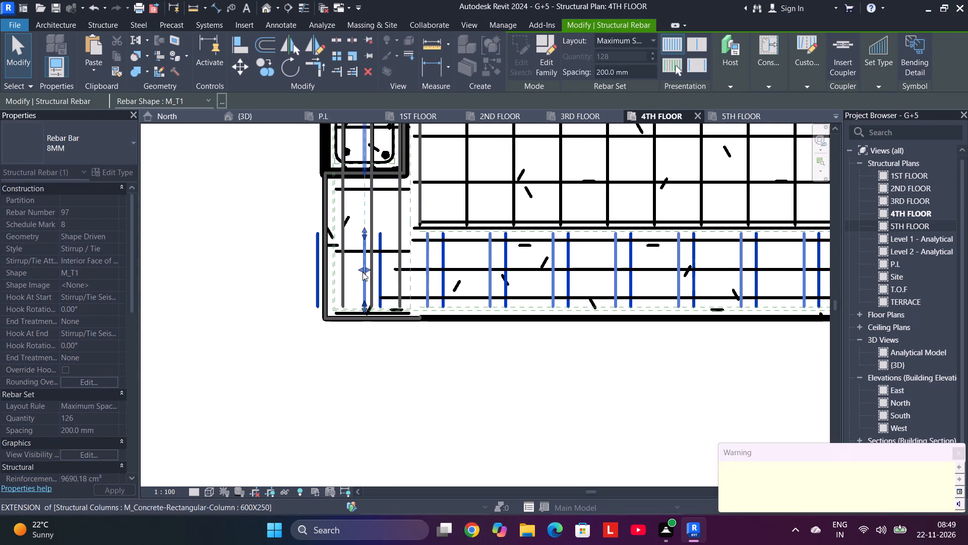
scroll(366, 272, down, 6)
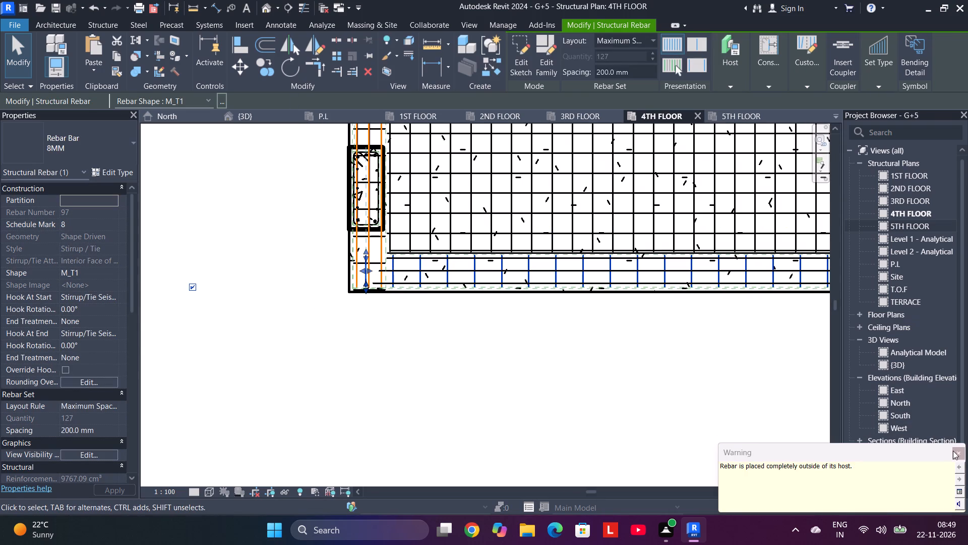
click(956, 454)
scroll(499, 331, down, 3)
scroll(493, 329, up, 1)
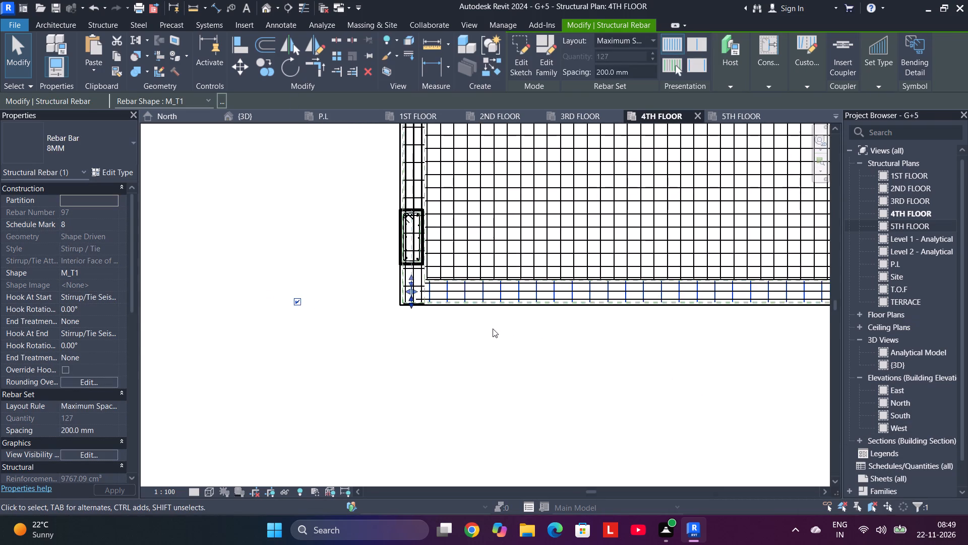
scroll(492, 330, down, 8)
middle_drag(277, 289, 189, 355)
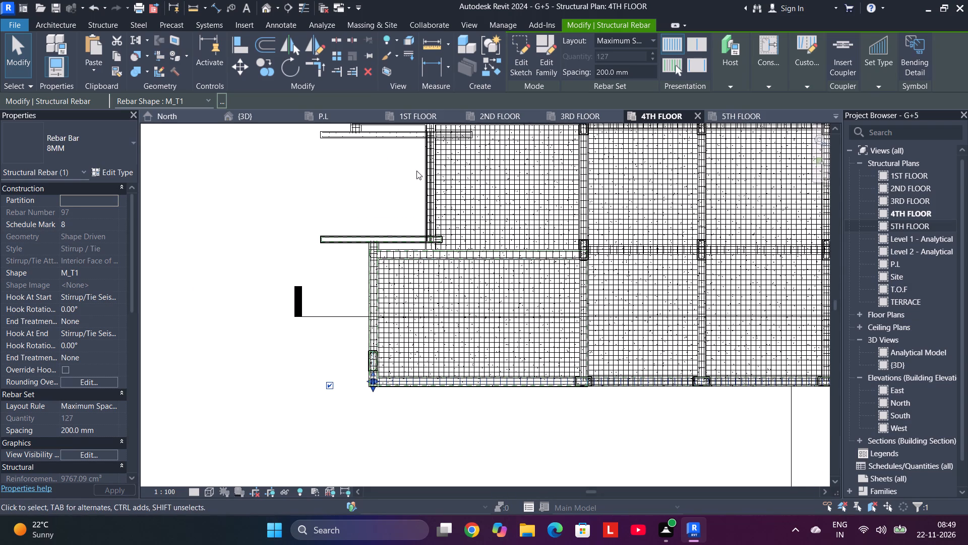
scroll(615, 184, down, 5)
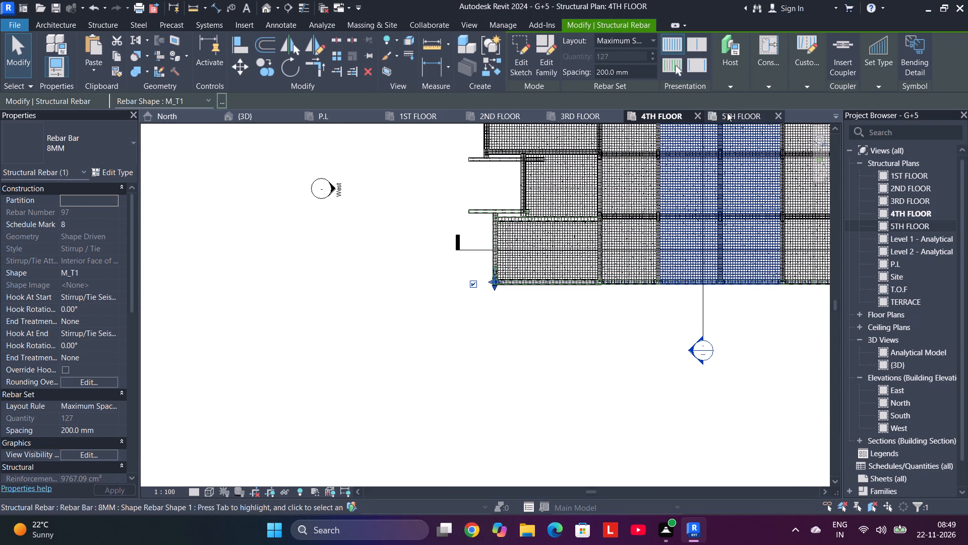
On the 3RD FLOOR plan, move the west end of the south edge beam's 8MM stirrup set inside the southwest corner.
click(554, 117)
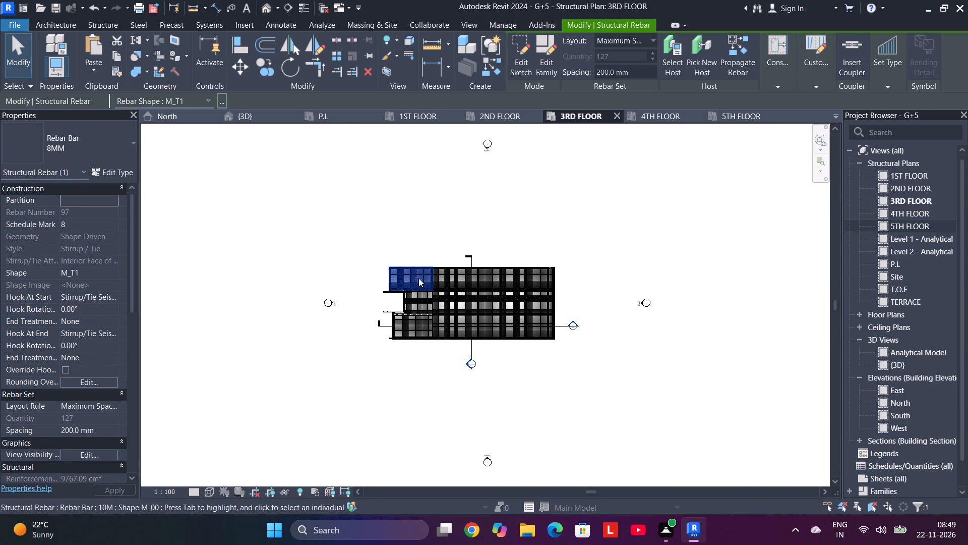
scroll(385, 275, up, 12)
scroll(391, 275, down, 5)
middle_drag(391, 274, 306, 137)
scroll(354, 268, down, 3)
scroll(316, 308, up, 5)
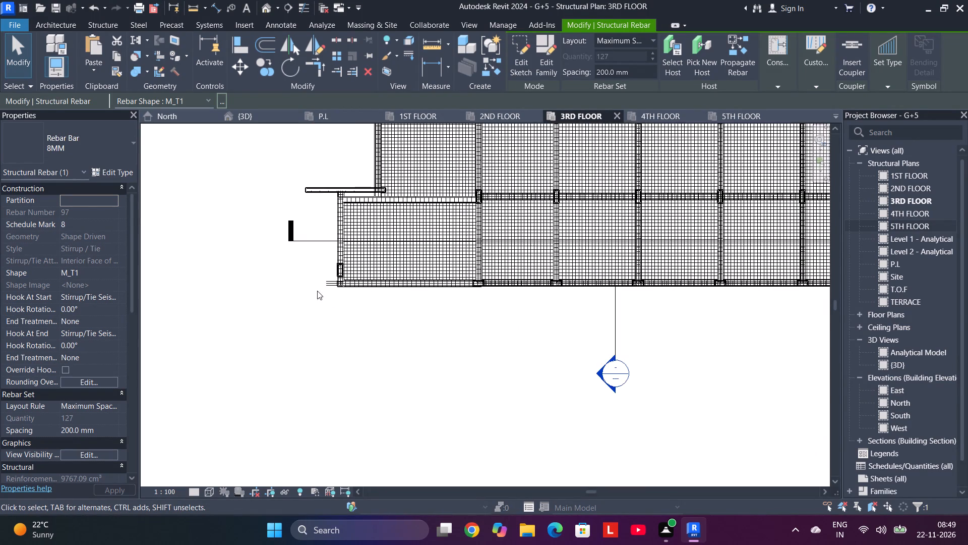
scroll(317, 290, up, 15)
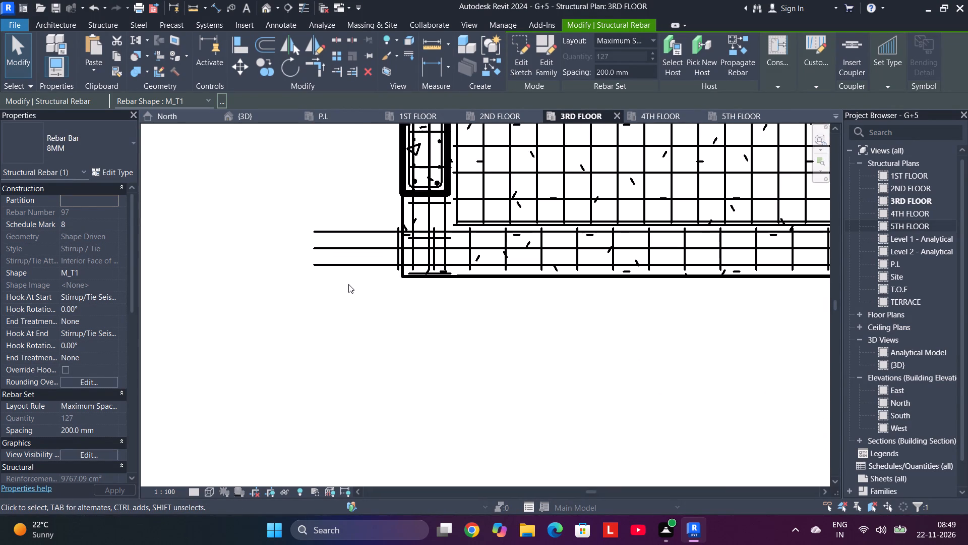
drag(355, 294, 335, 198)
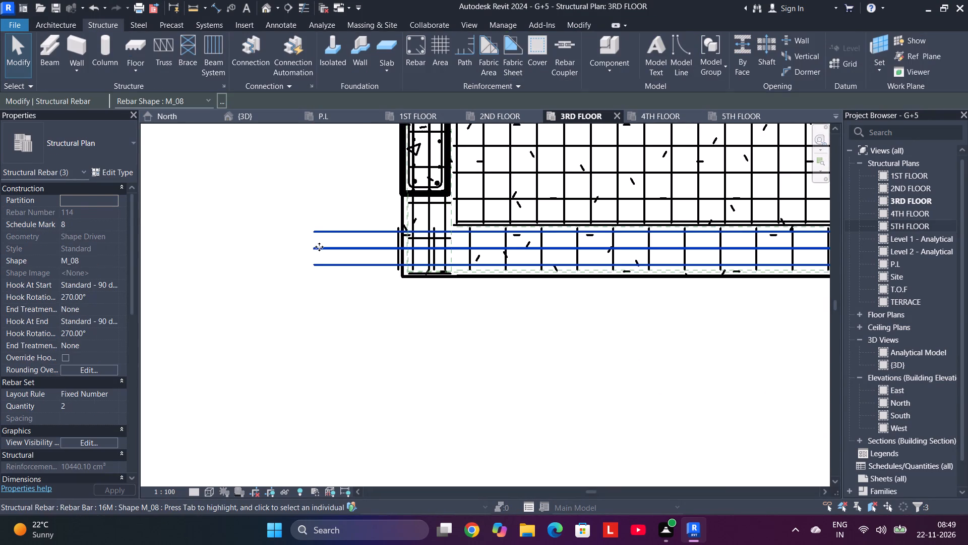
click(322, 270)
click(399, 253)
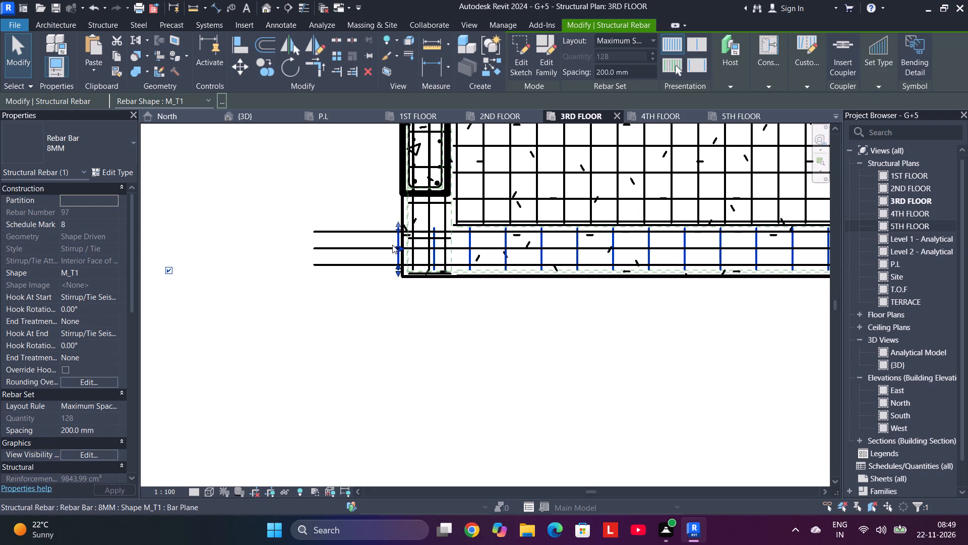
drag(399, 249, 418, 249)
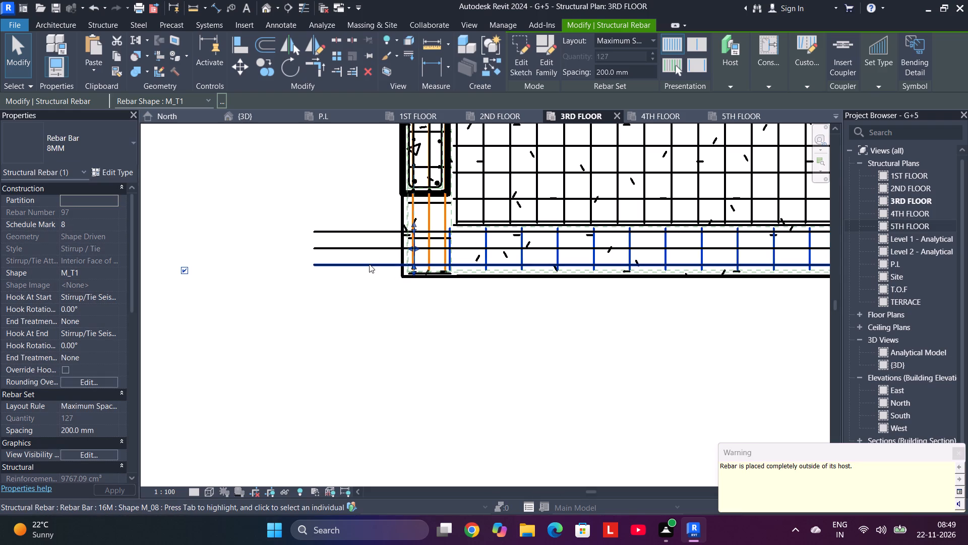
Pull the west ends of the three overhanging 16M bars in the south edge beam back inside the southwest corner.
click(369, 264)
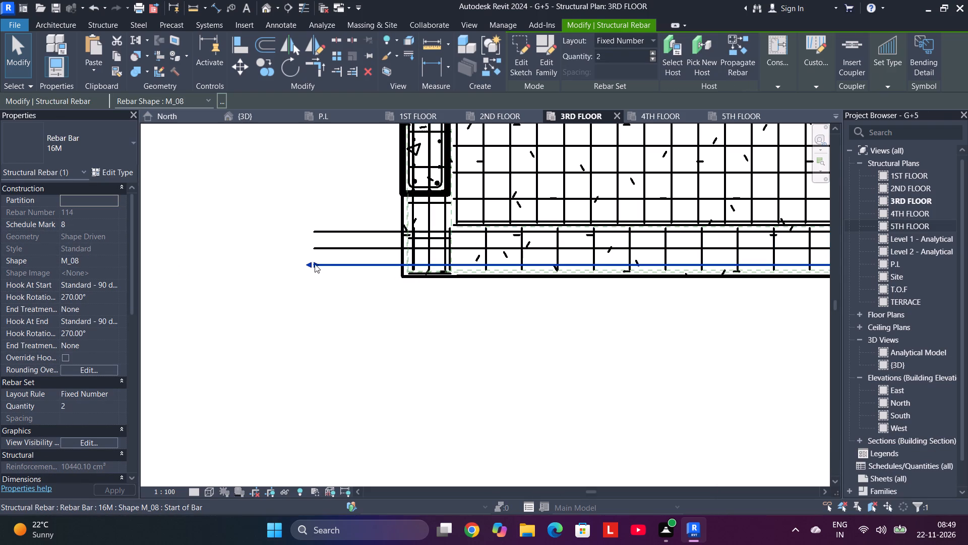
drag(315, 264, 434, 266)
click(343, 245)
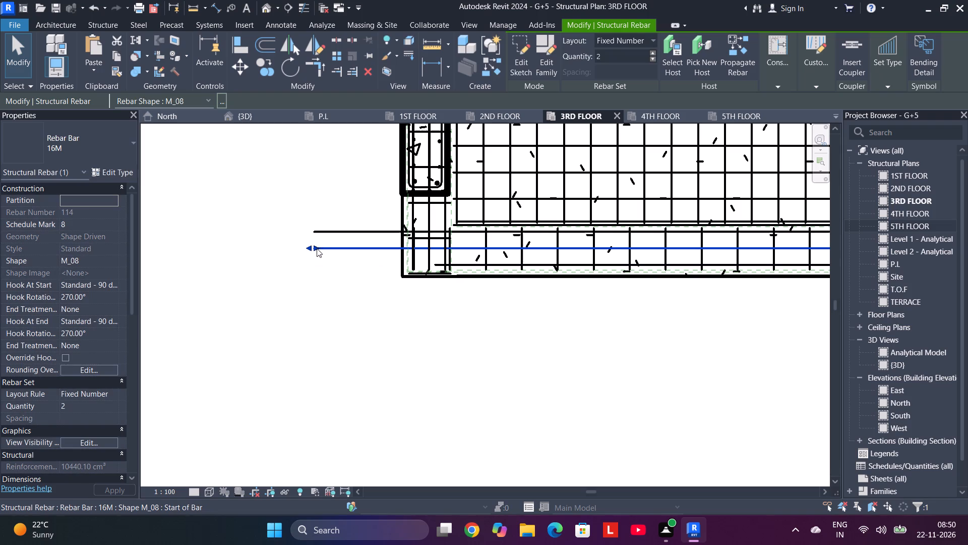
drag(316, 248, 424, 256)
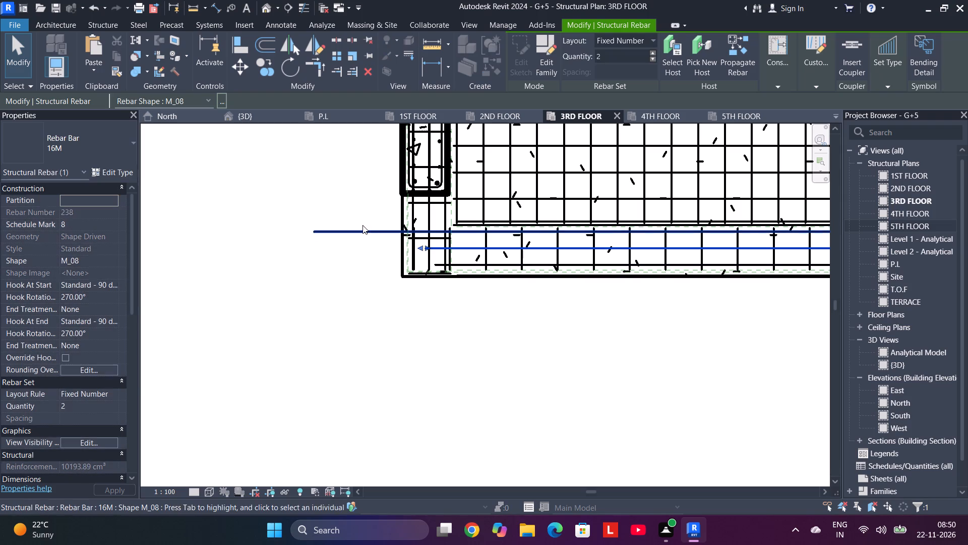
click(362, 225)
click(352, 230)
drag(319, 234, 403, 241)
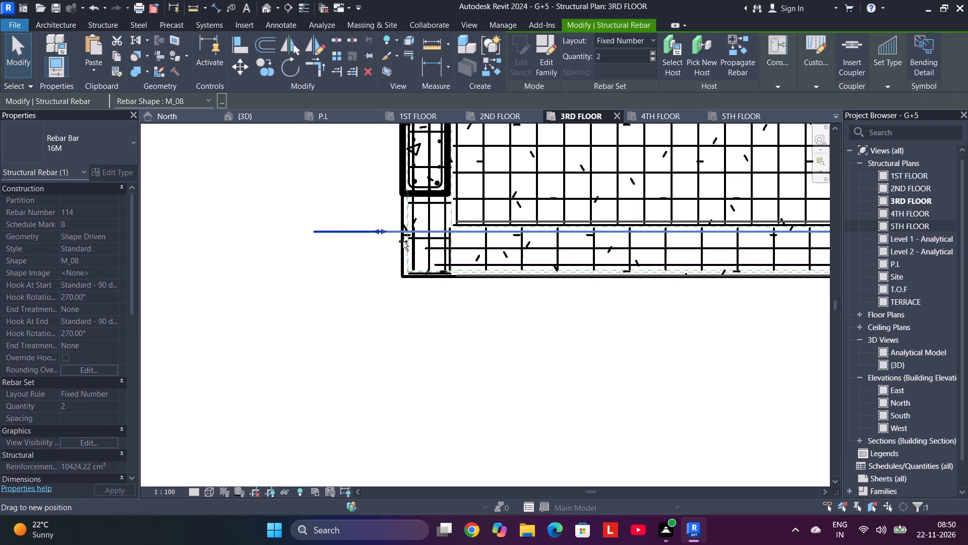
drag(403, 241, 422, 244)
Check the rest of the 3RD FLOOR plan, the 2ND FLOOR plan and the 1ST FLOOR plan for rebar extending outside the beams.
scroll(422, 244, down, 10)
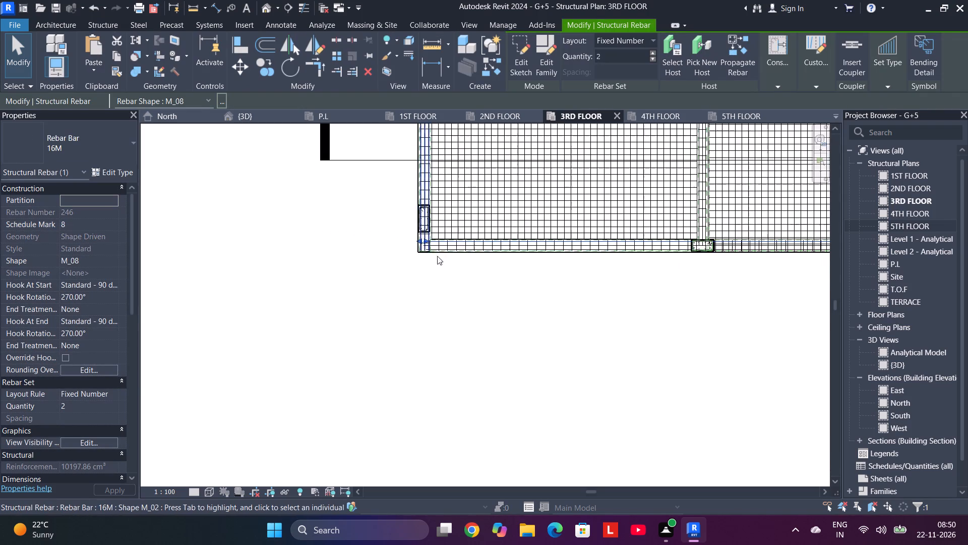
middle_drag(614, 295, 483, 407)
scroll(474, 414, down, 5)
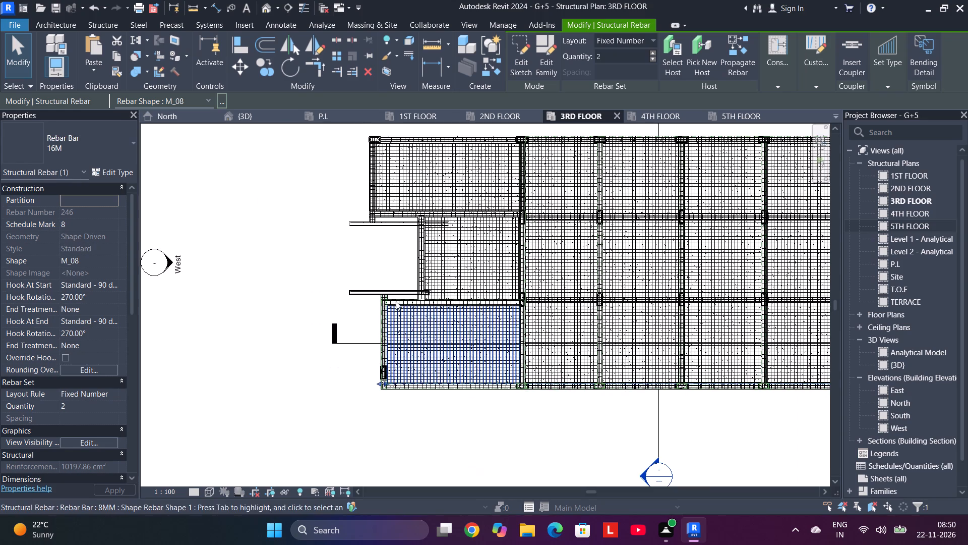
scroll(568, 311, down, 5)
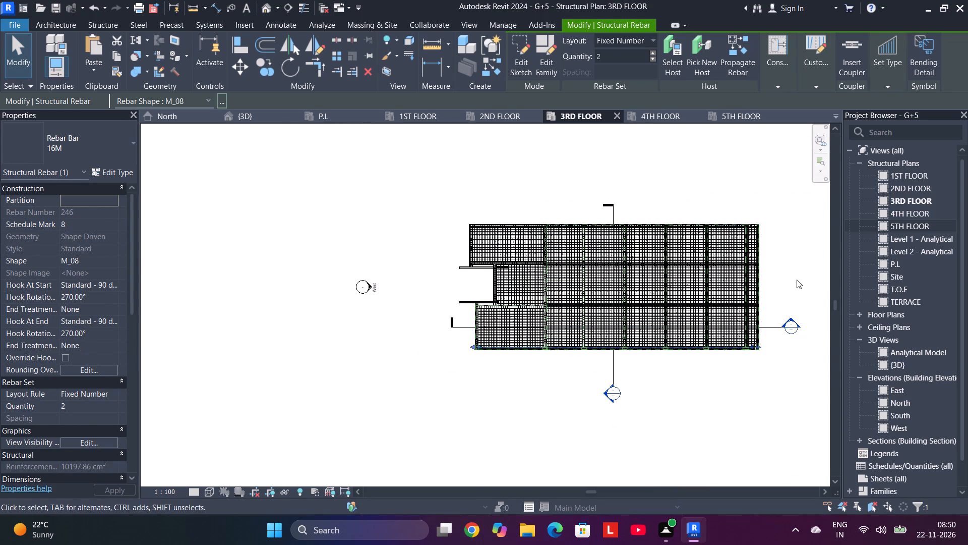
middle_drag(797, 280, 582, 251)
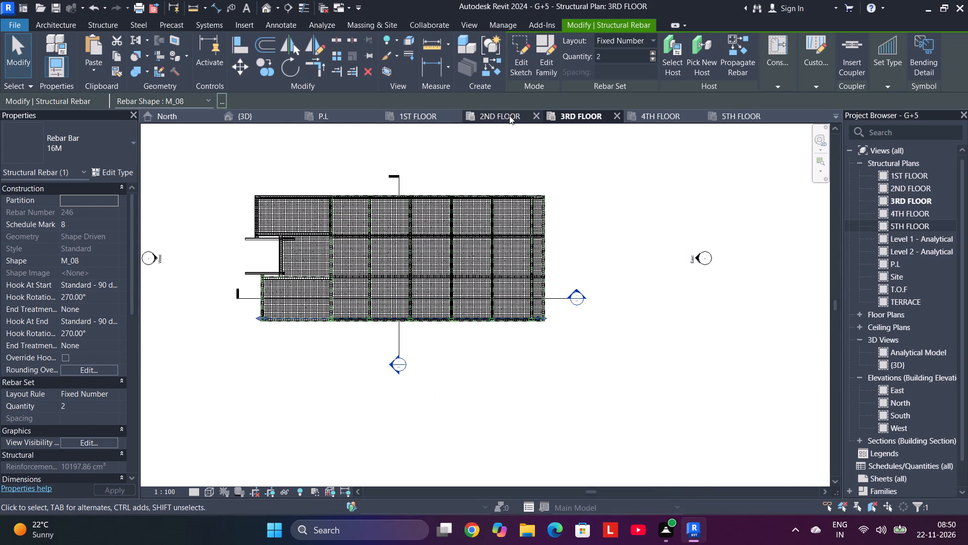
click(509, 116)
scroll(399, 292, up, 5)
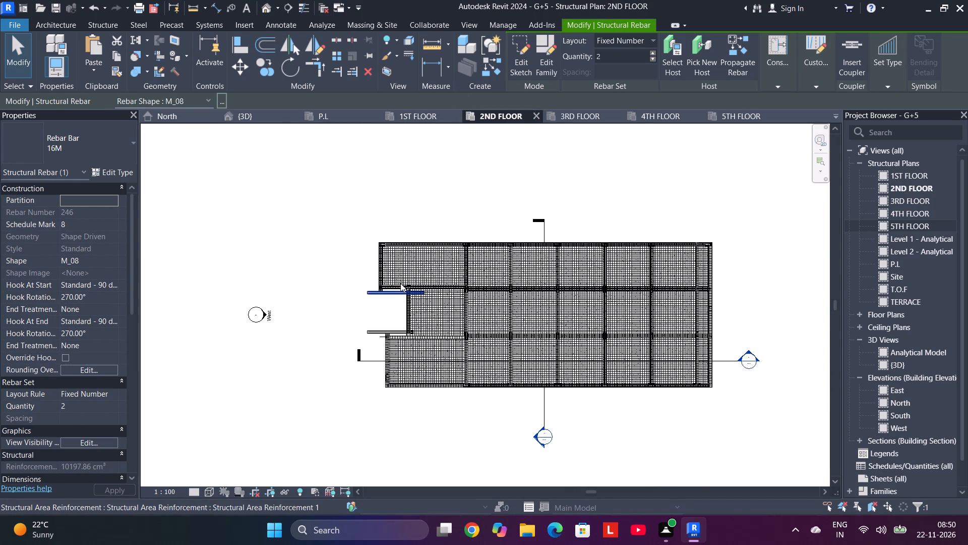
click(431, 115)
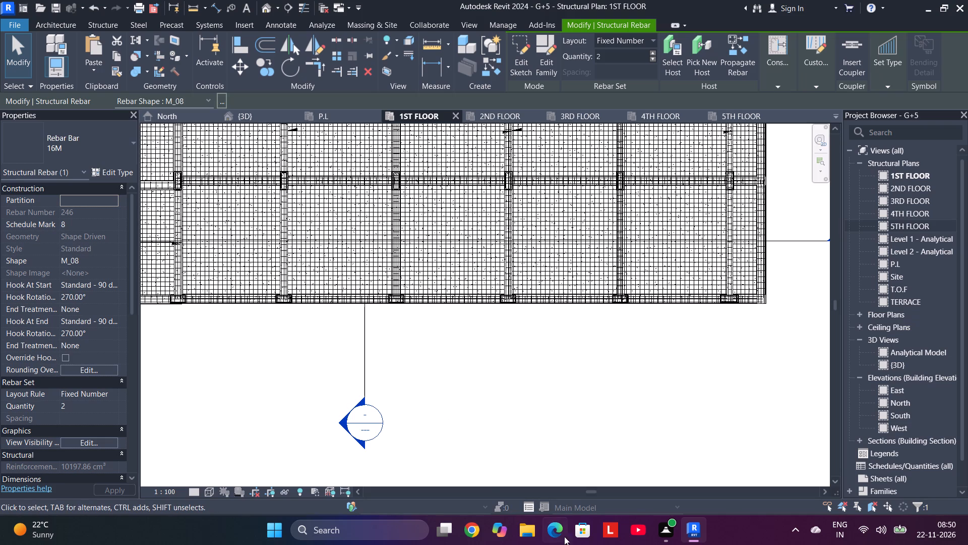
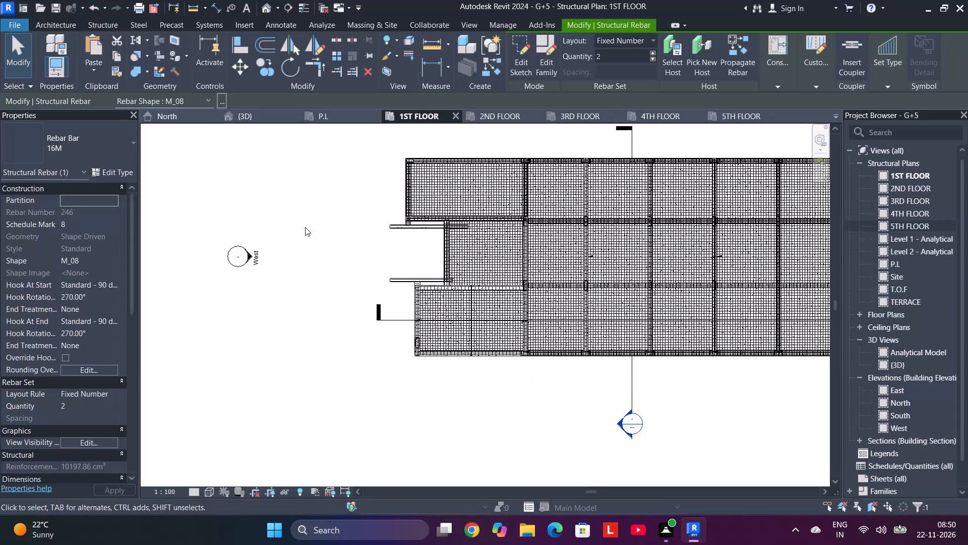
On the P.L plan, delete the area reinforcement tag listing the 10M and 8MM bars at 300 mm.
scroll(384, 236, up, 3)
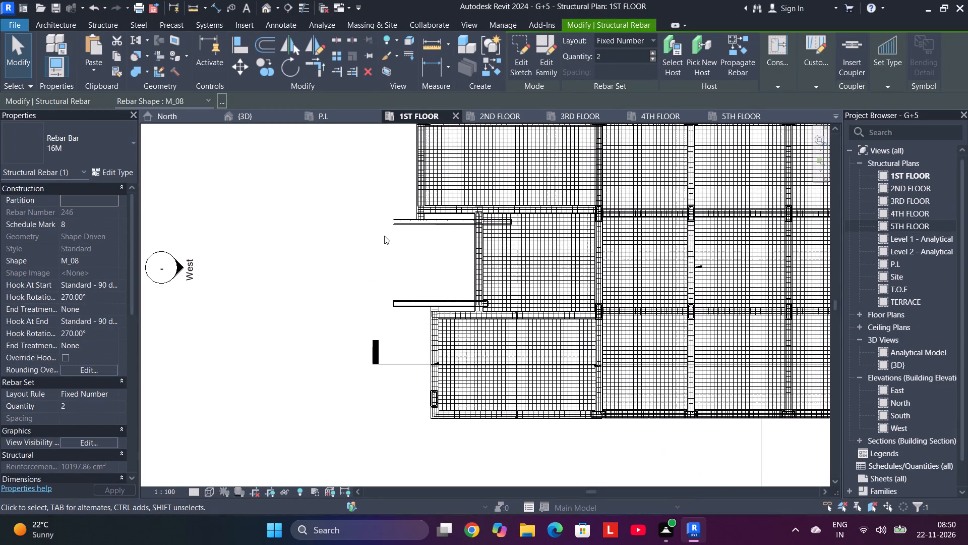
click(336, 114)
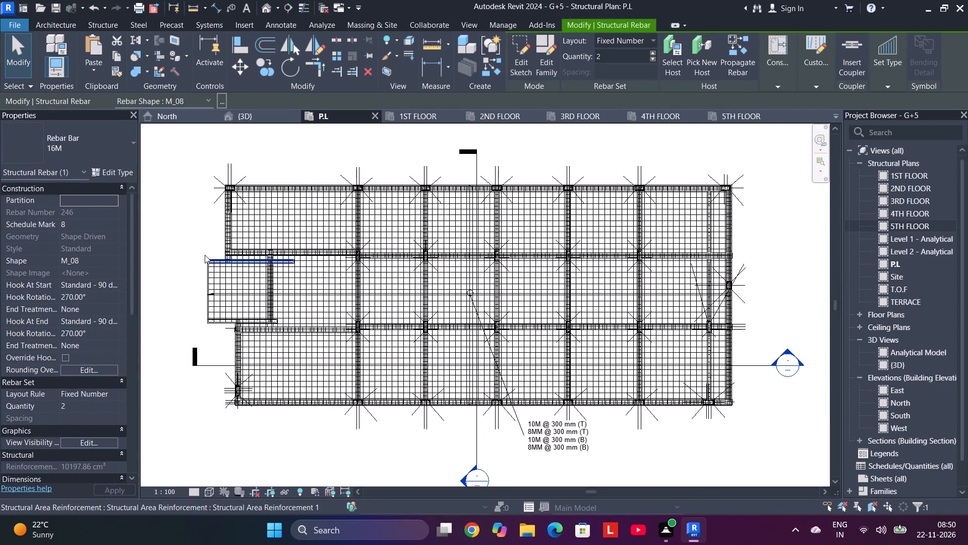
scroll(315, 310, up, 1)
middle_drag(315, 310, 401, 286)
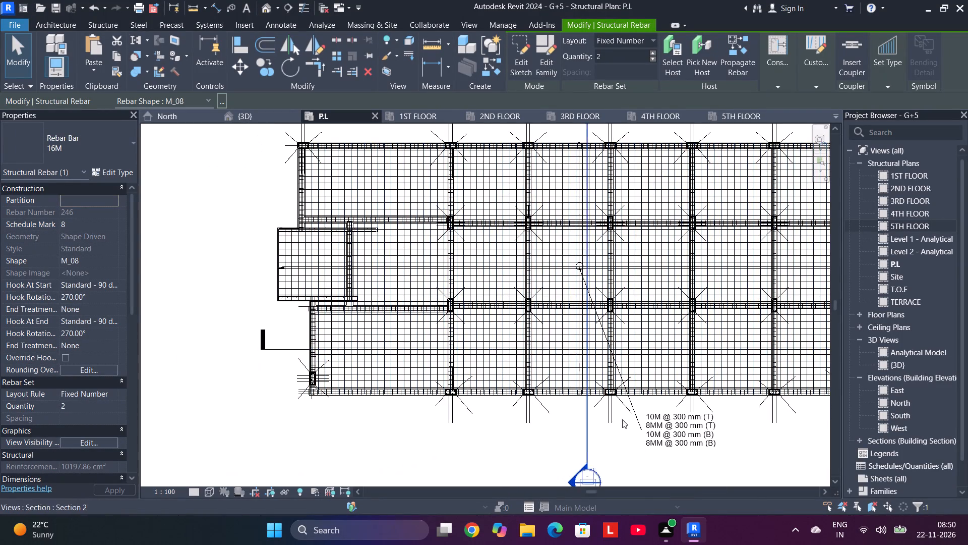
scroll(662, 431, up, 3)
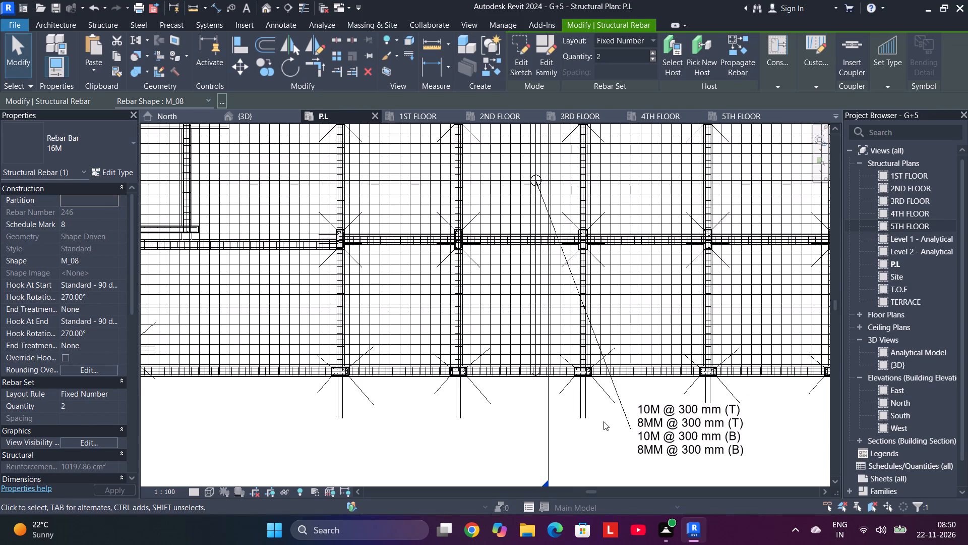
middle_drag(603, 421, 472, 333)
click(502, 335)
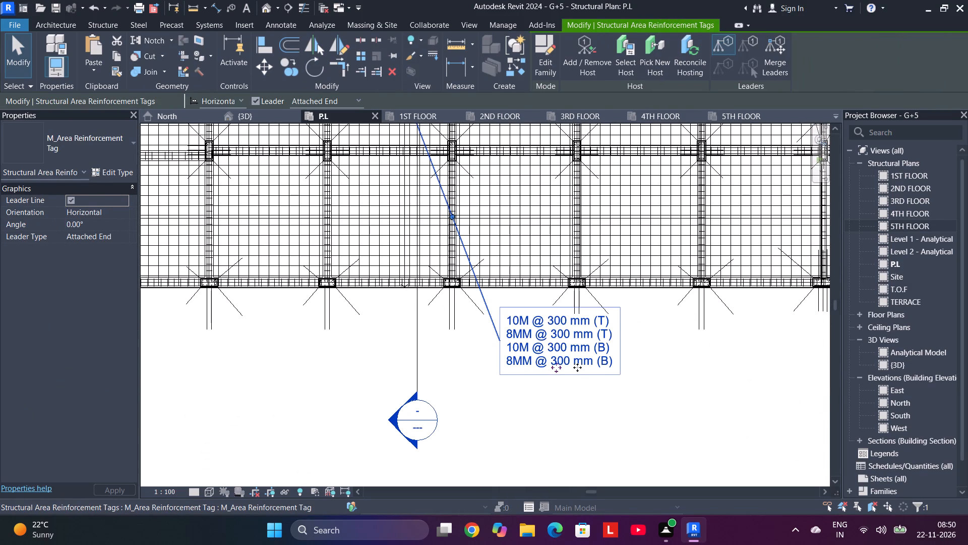
key(Delete)
Set the P.L plan's visual style to Realistic.
scroll(501, 340, down, 5)
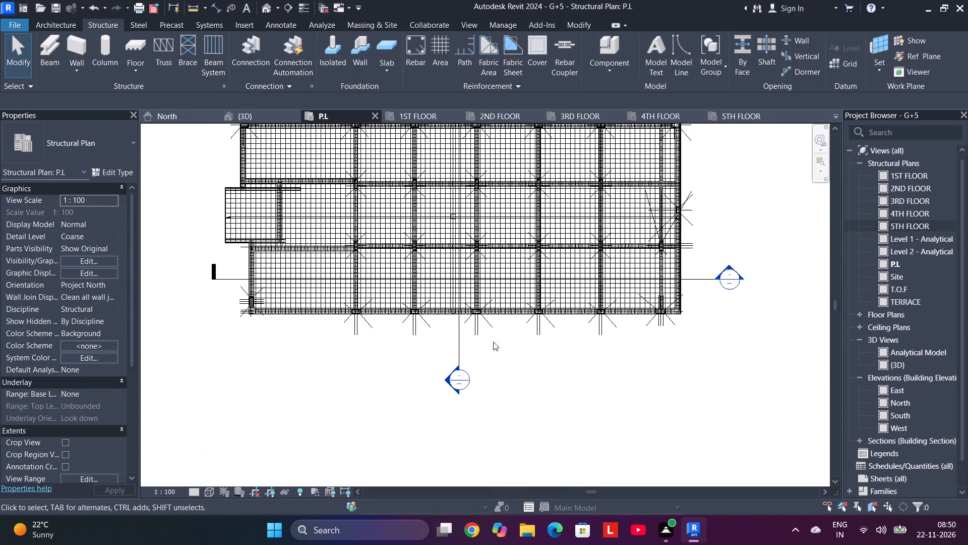
scroll(478, 382, down, 1)
middle_drag(444, 381, 506, 388)
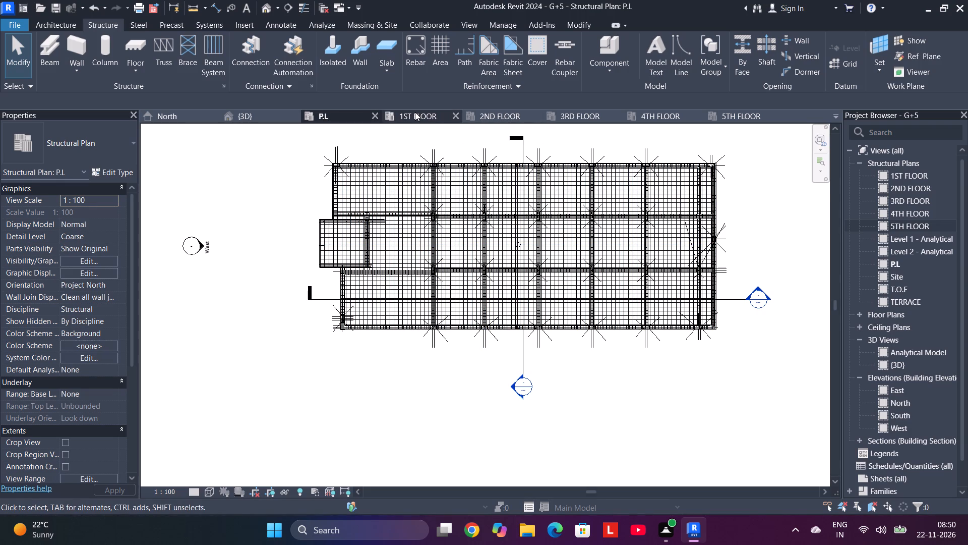
scroll(406, 319, up, 5)
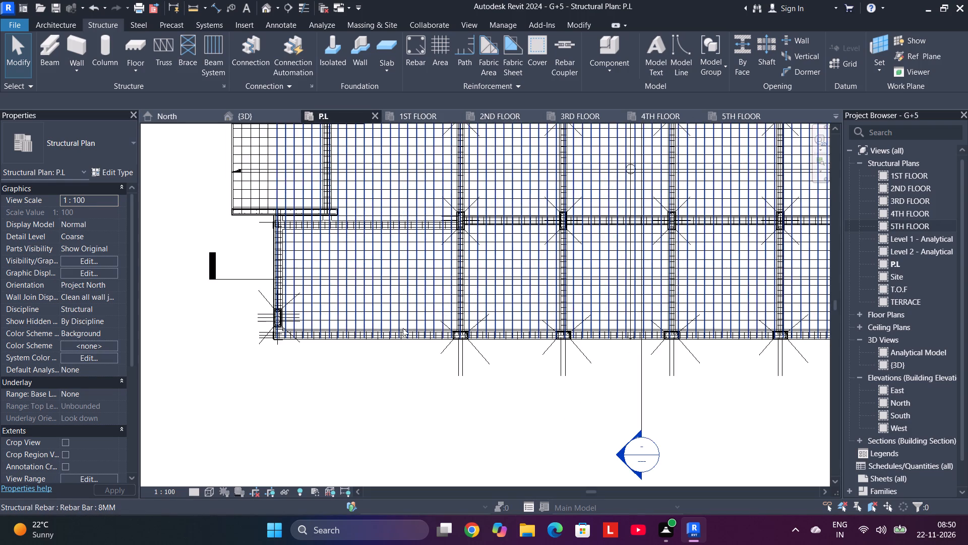
scroll(394, 345, down, 4)
click(209, 494)
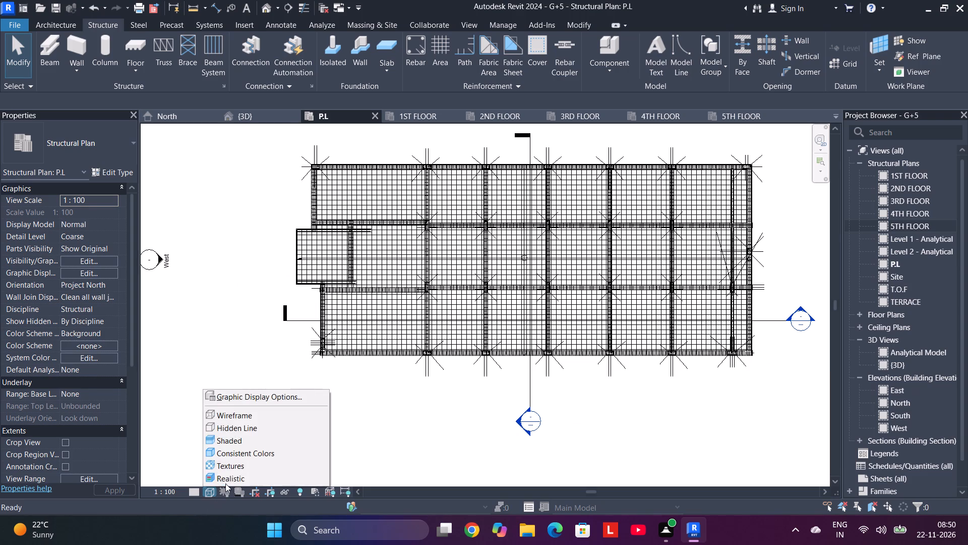
click(226, 479)
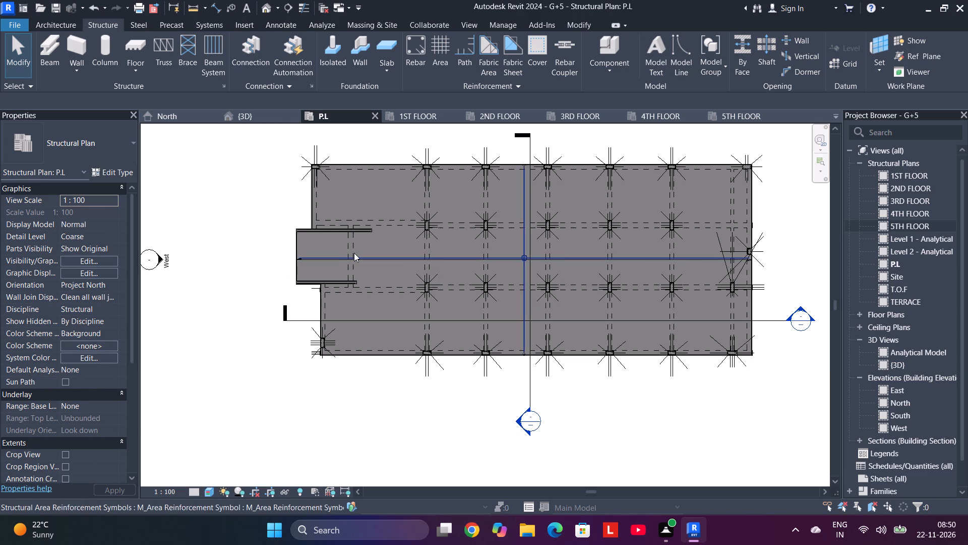
Import the CAD drawing 02-ASN-IFC-STR-SOG_R00.dwg at level P.L and place it over the slab.
scroll(354, 252, up, 5)
scroll(354, 253, down, 6)
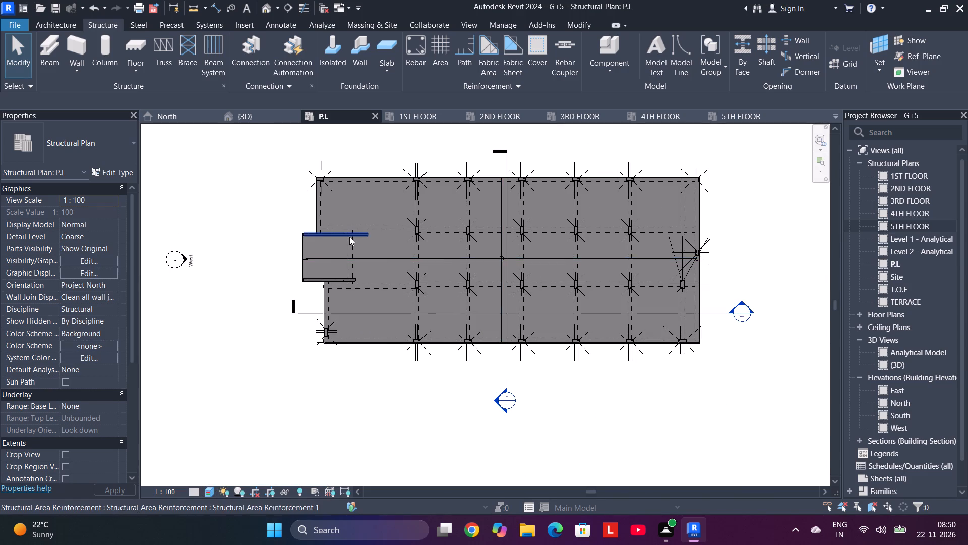
scroll(352, 262, up, 9)
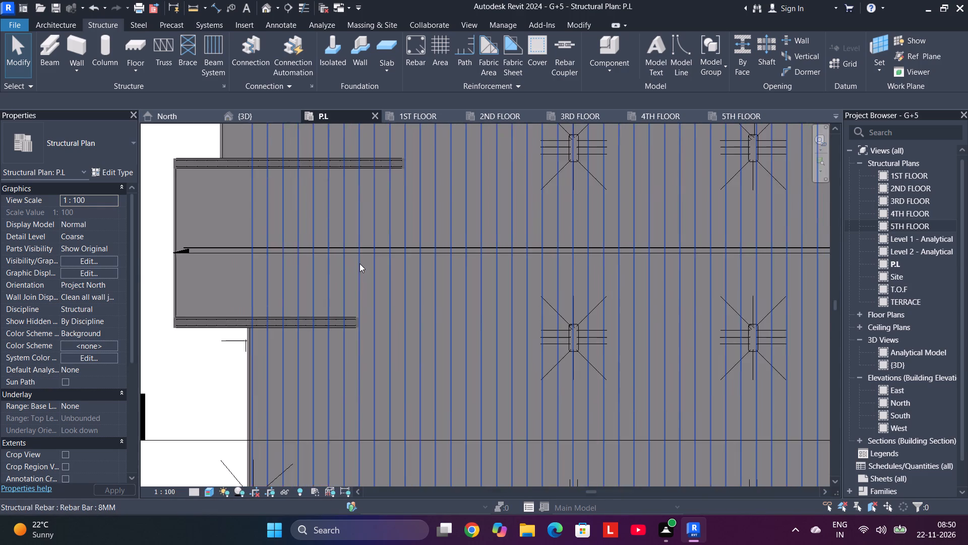
scroll(359, 263, down, 3)
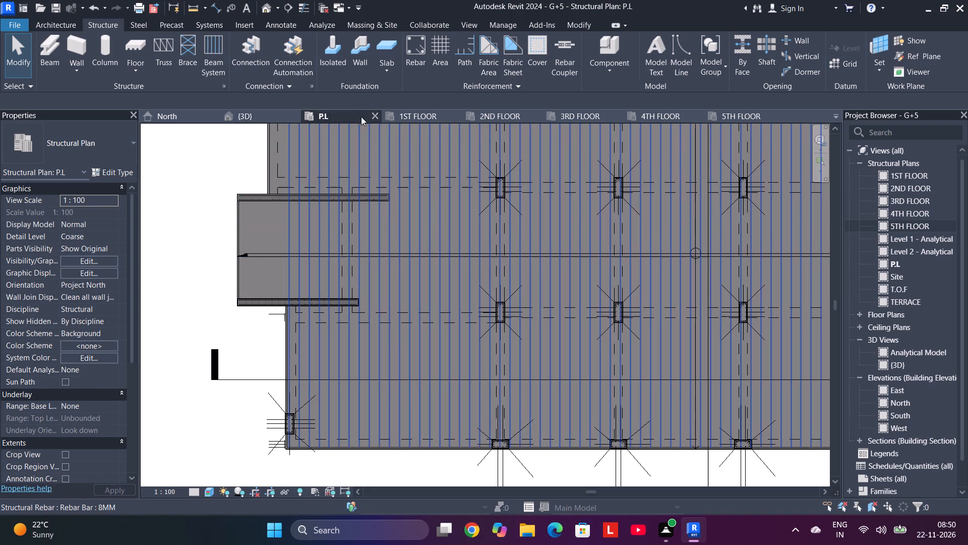
click(239, 25)
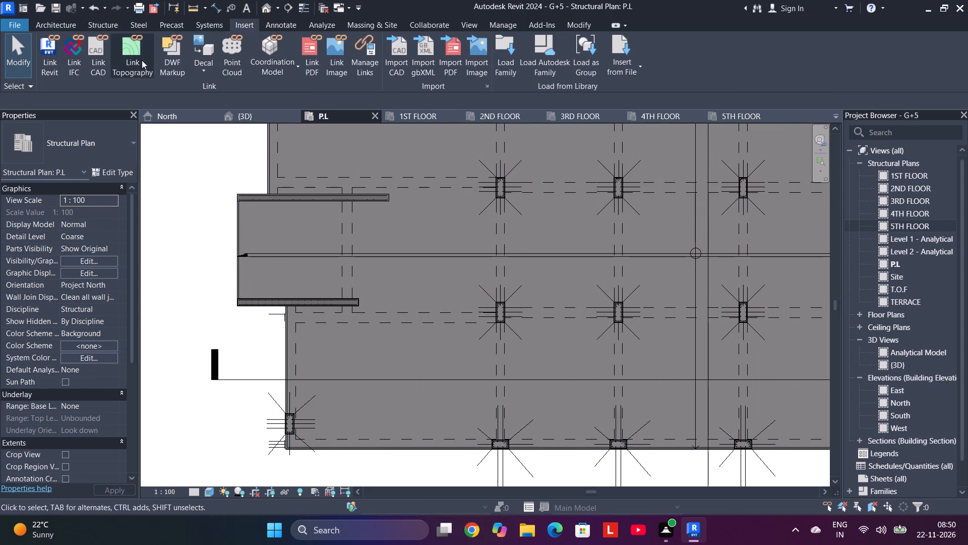
click(395, 57)
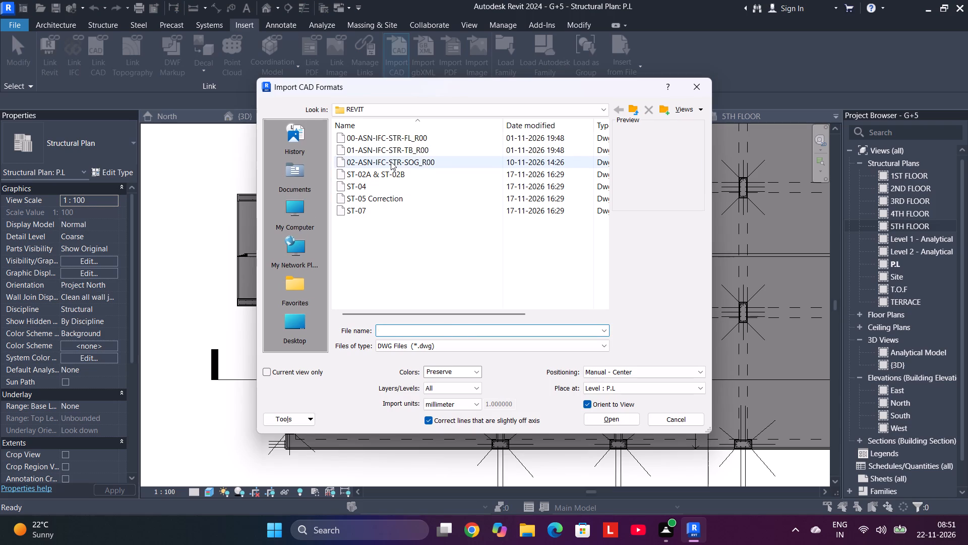
click(391, 161)
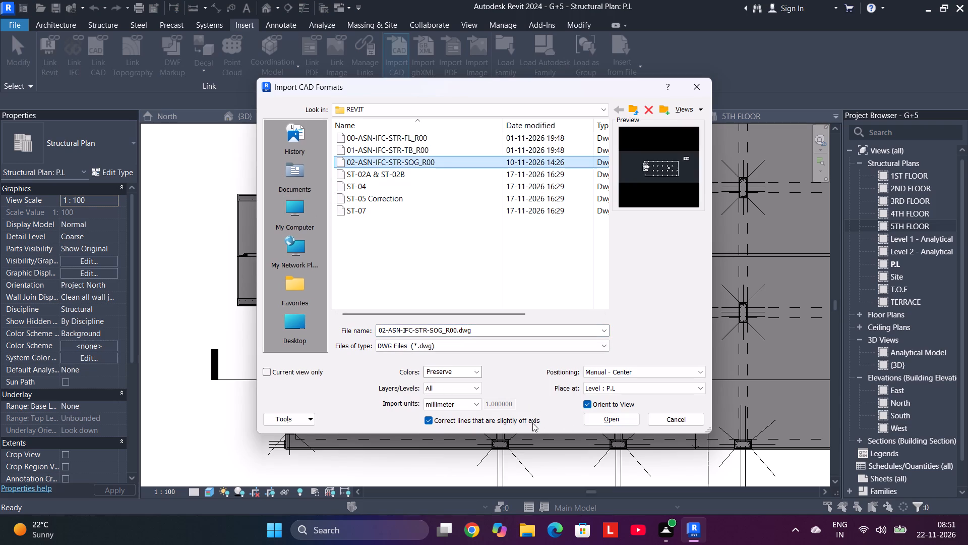
click(607, 416)
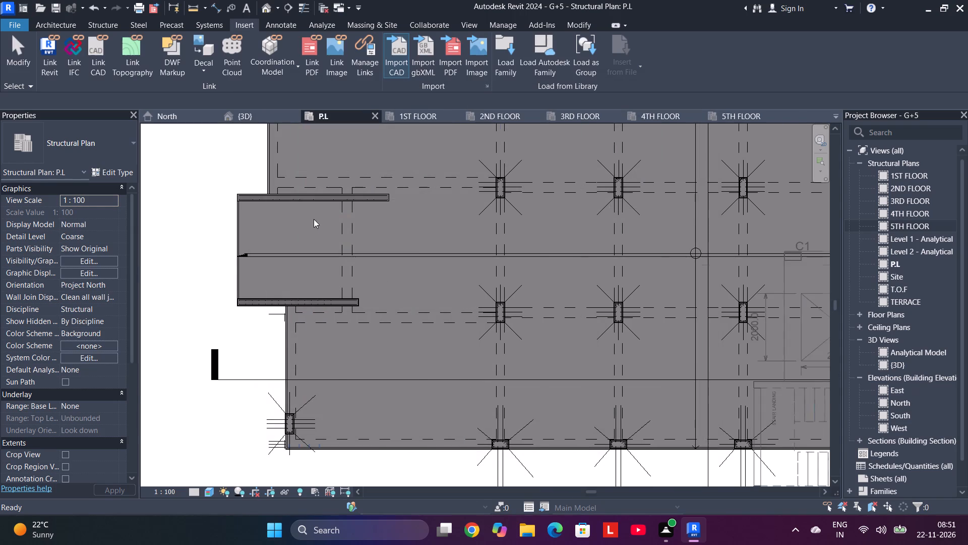
scroll(332, 296, down, 4)
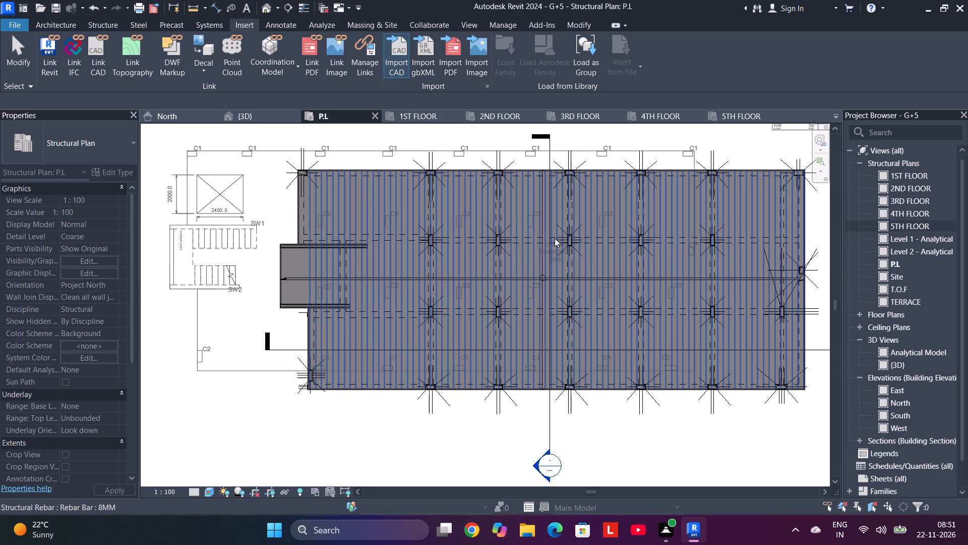
click(509, 233)
key(Escape)
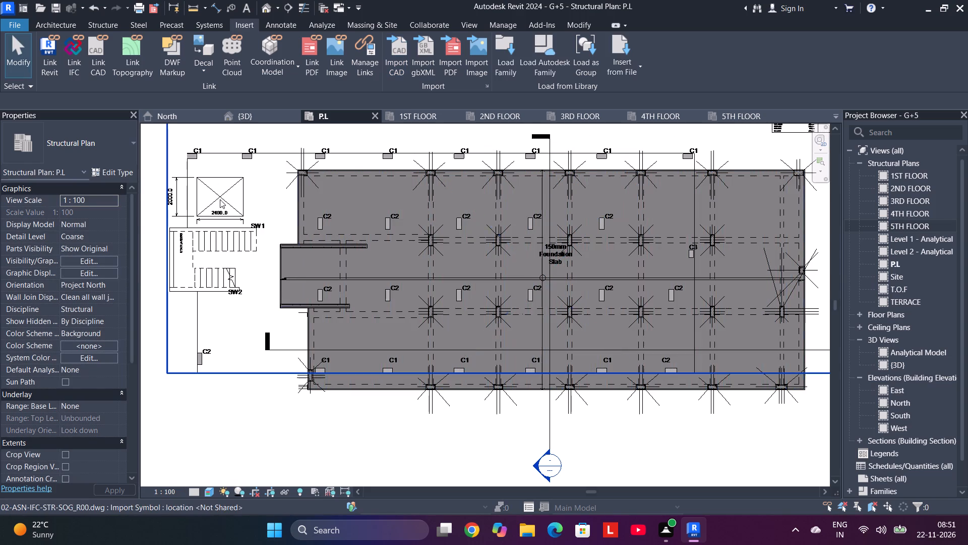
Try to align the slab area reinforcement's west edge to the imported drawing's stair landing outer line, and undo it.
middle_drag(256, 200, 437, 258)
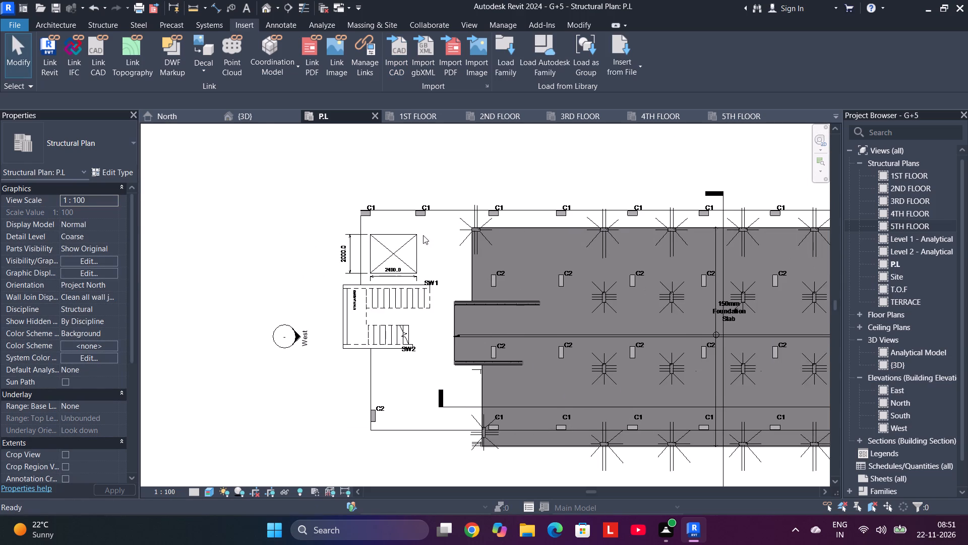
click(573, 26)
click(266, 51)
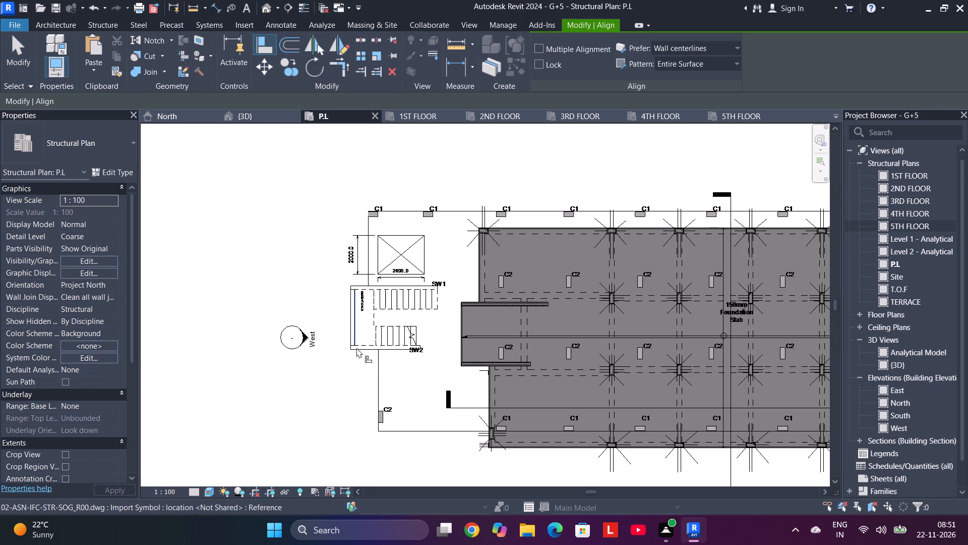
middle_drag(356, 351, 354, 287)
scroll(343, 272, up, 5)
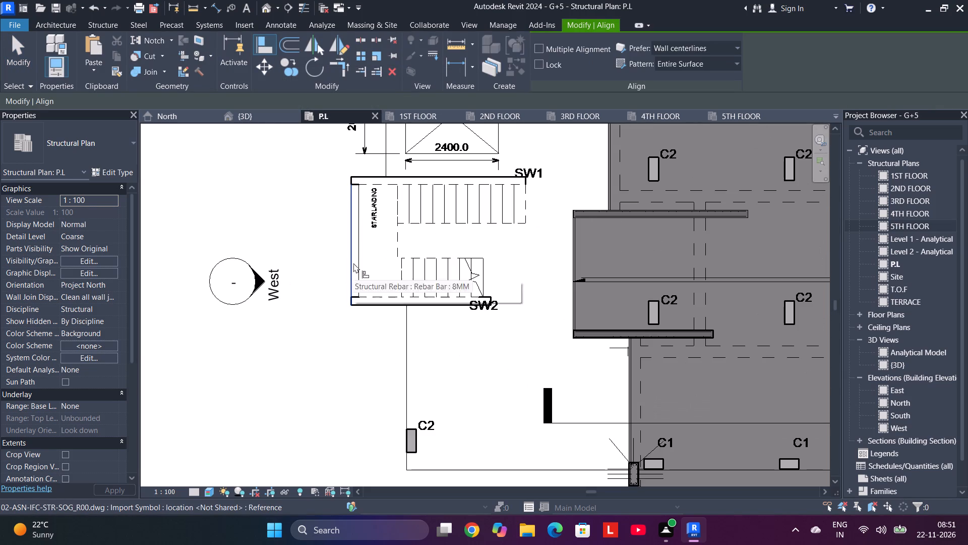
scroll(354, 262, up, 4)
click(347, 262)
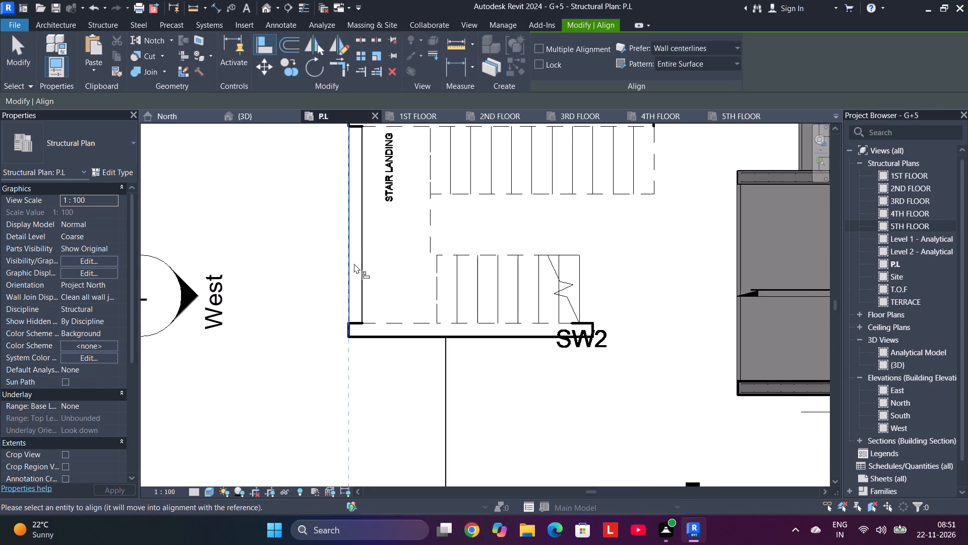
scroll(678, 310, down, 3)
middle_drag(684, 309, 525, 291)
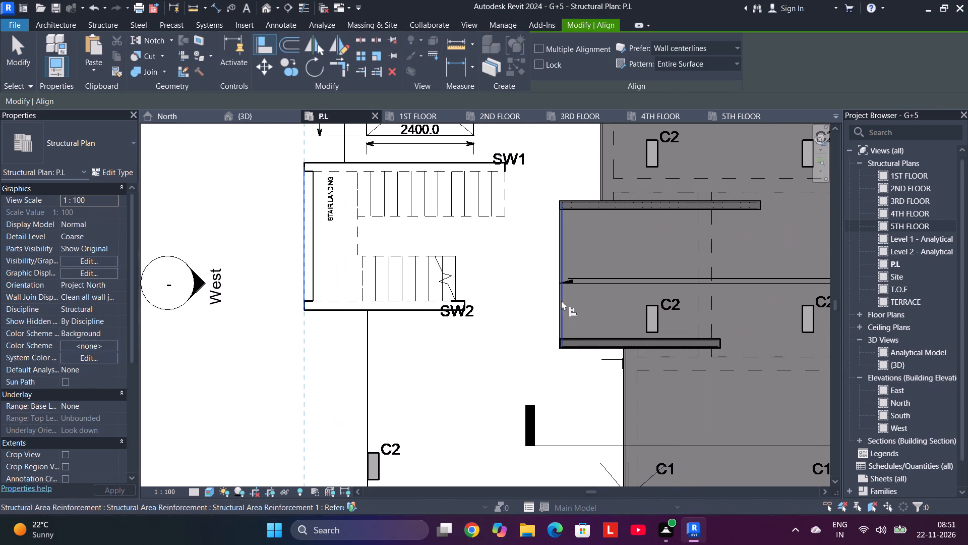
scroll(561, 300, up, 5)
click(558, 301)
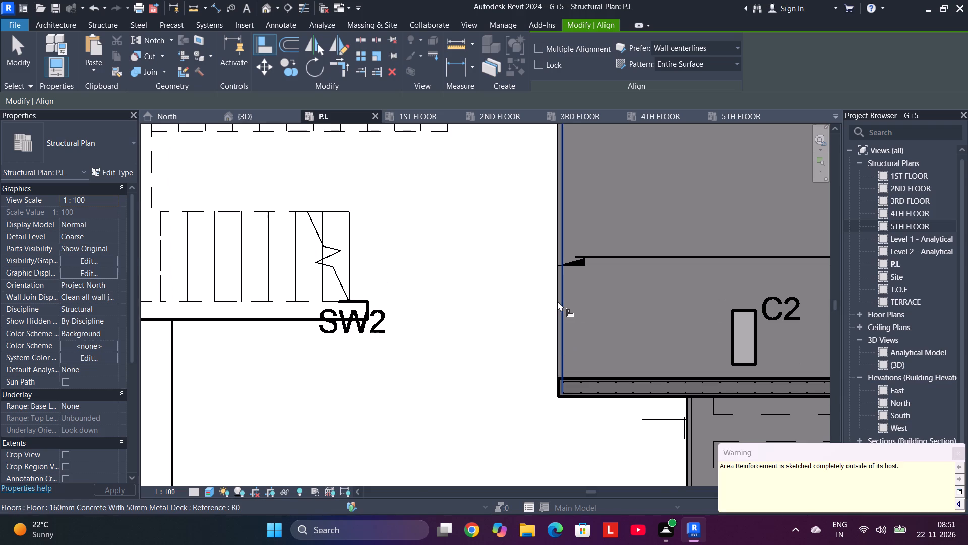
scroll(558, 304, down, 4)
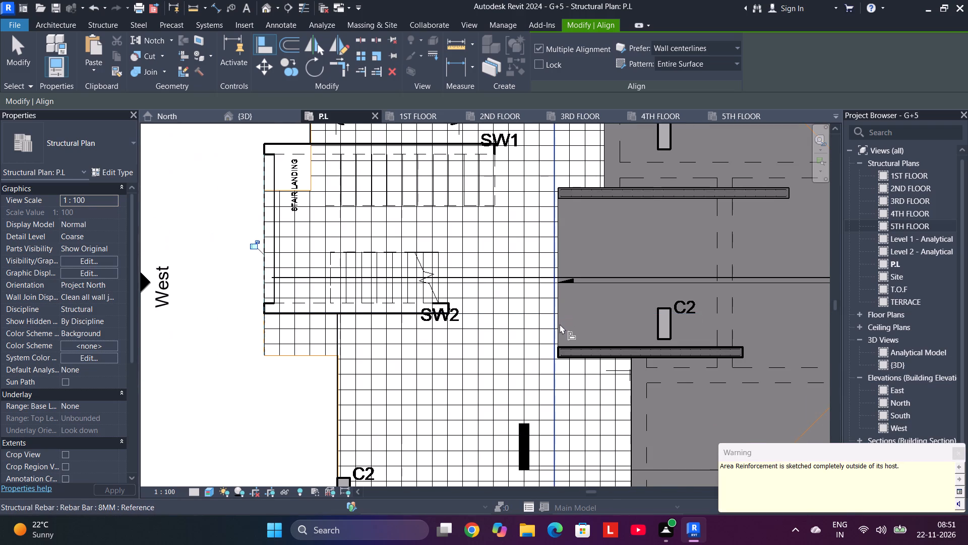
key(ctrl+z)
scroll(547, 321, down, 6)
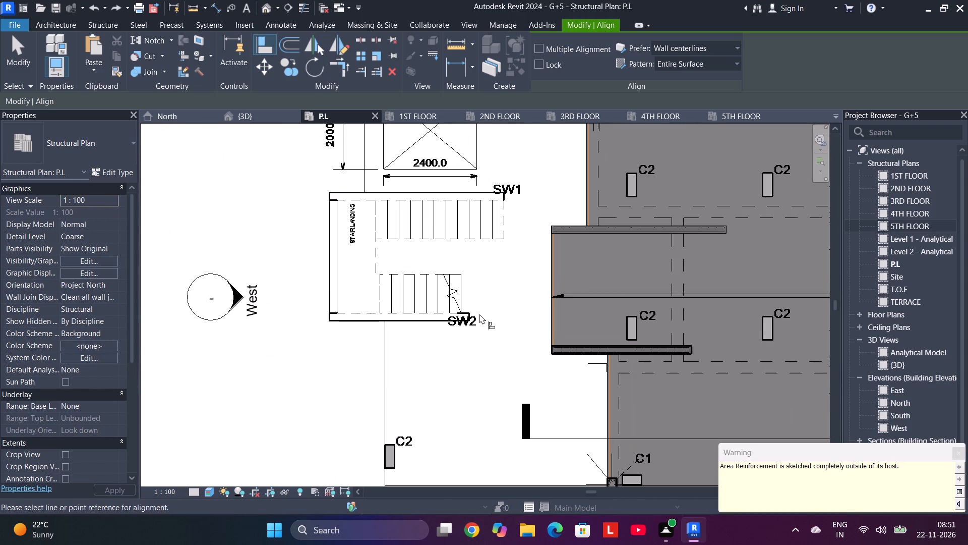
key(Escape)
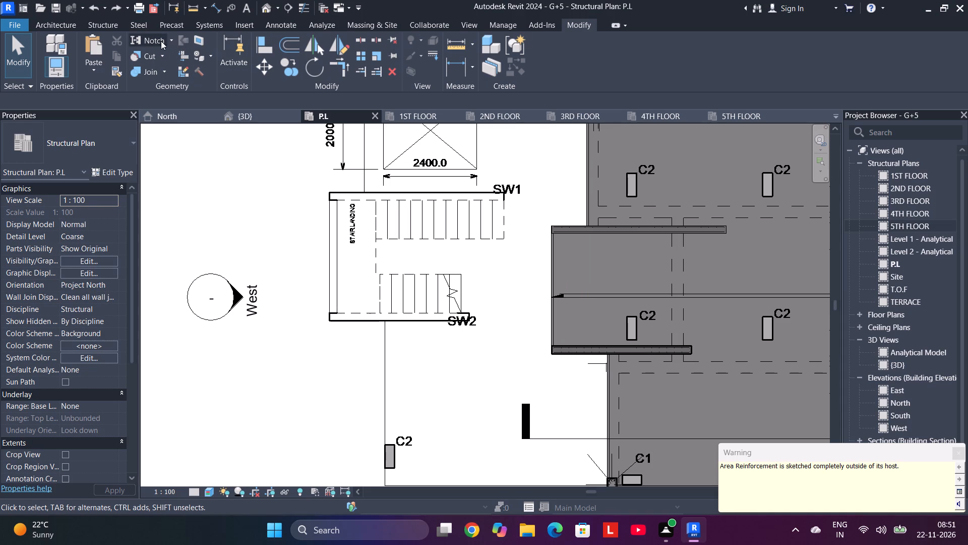
Align the outer west line of the imported drawing's stair landing to the west edge of the P.L floor slab.
click(262, 40)
scroll(556, 310, up, 5)
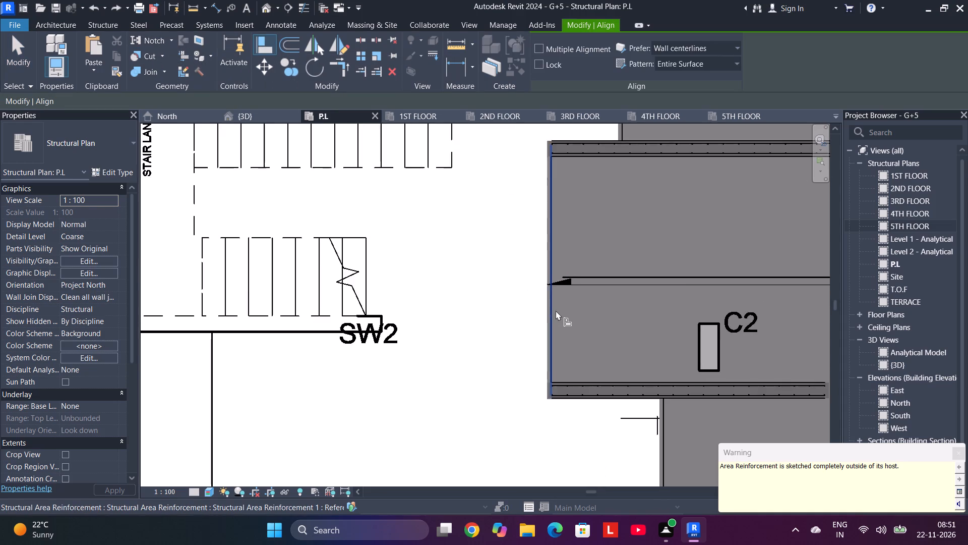
scroll(555, 316, up, 8)
middle_drag(536, 319, 504, 131)
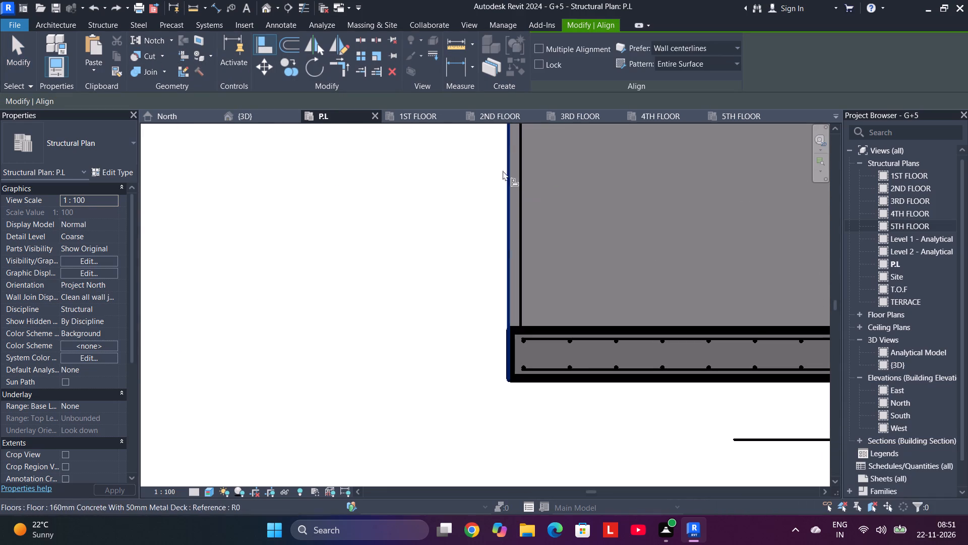
click(509, 249)
scroll(471, 256, down, 11)
middle_drag(429, 264, 587, 284)
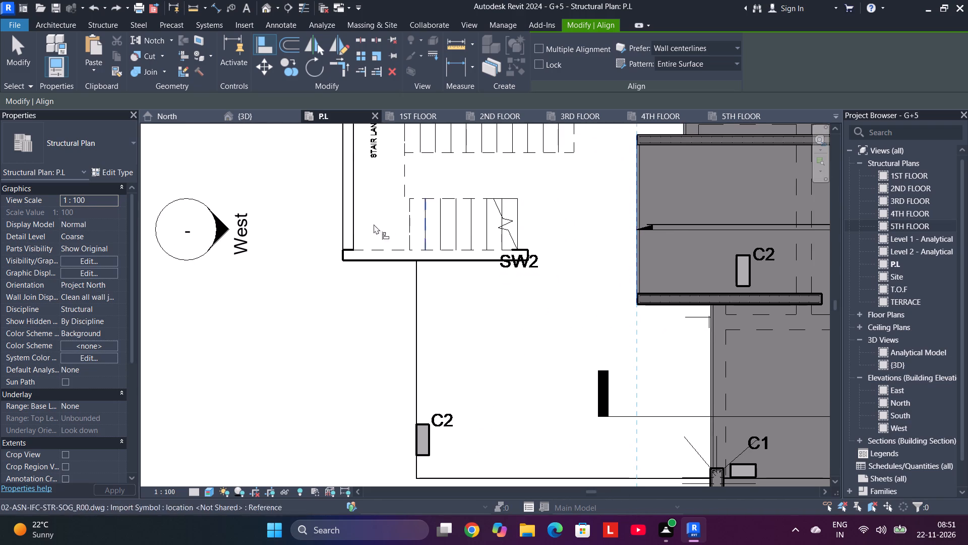
click(346, 215)
Align the south edge of the imported drawing's southwest C2 column to the south edge of the modelled 600X250 column.
scroll(518, 250, down, 3)
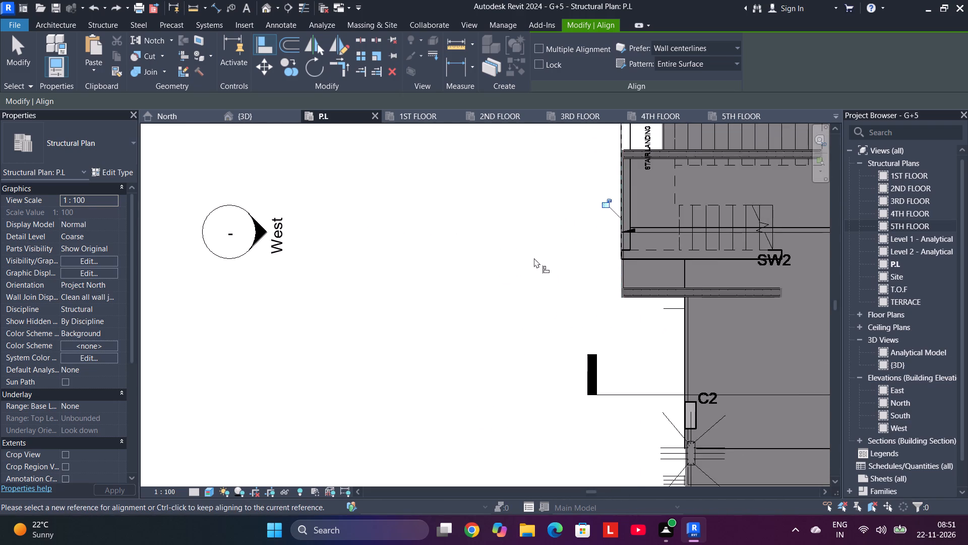
middle_drag(534, 258, 356, 115)
scroll(521, 291, up, 4)
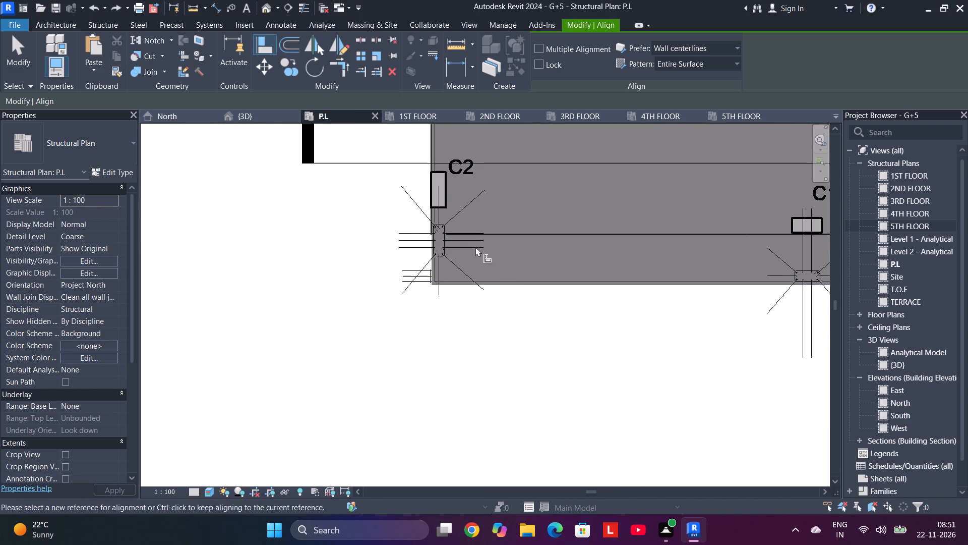
scroll(447, 209, up, 4)
scroll(439, 295, up, 4)
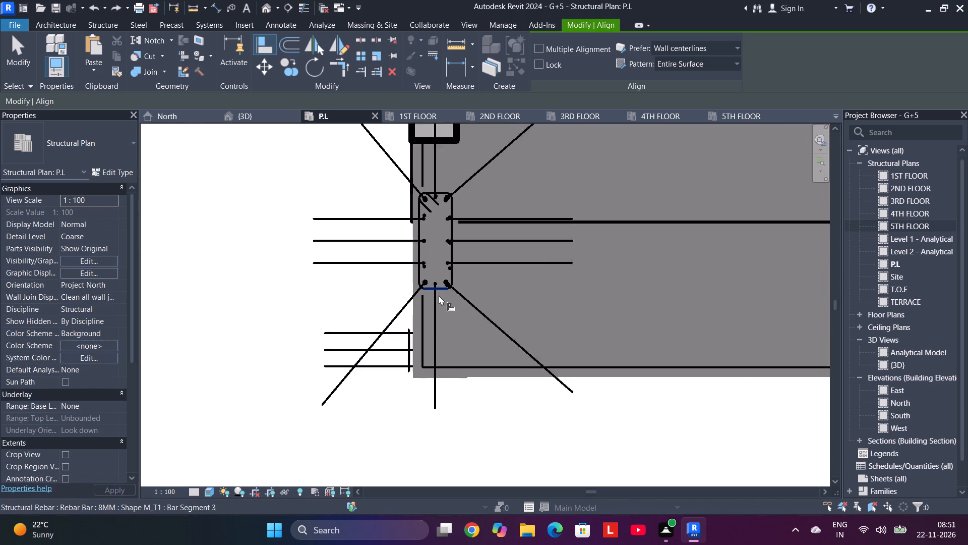
scroll(439, 295, up, 2)
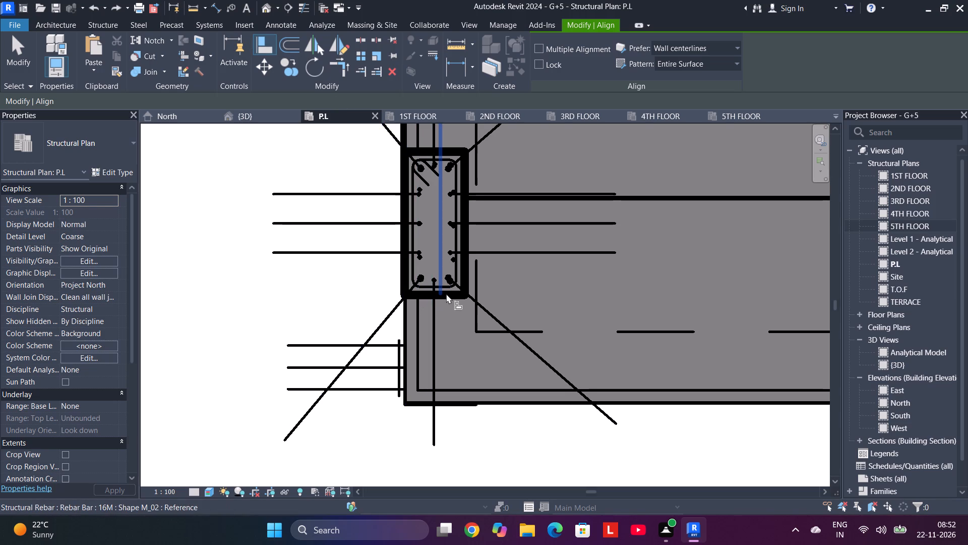
scroll(444, 296, up, 5)
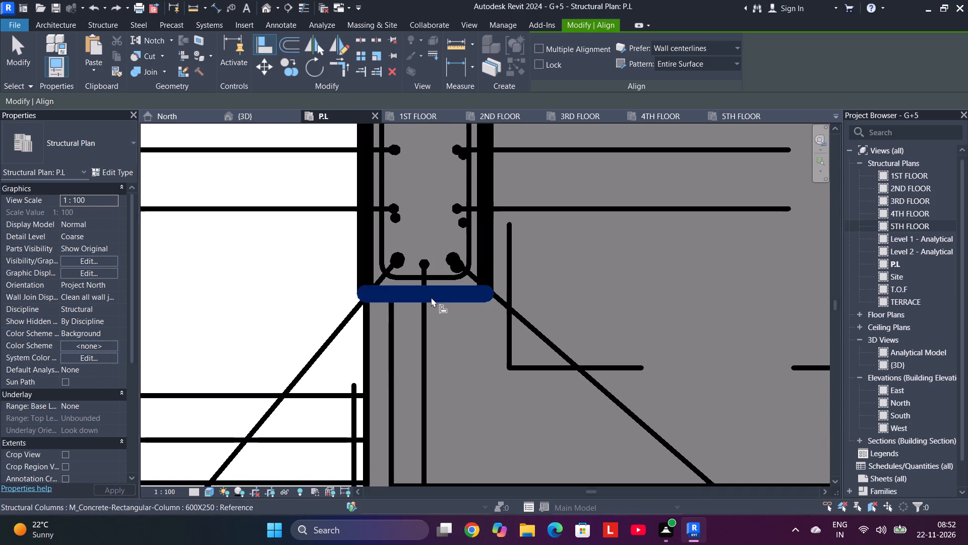
click(433, 297)
scroll(438, 293, down, 5)
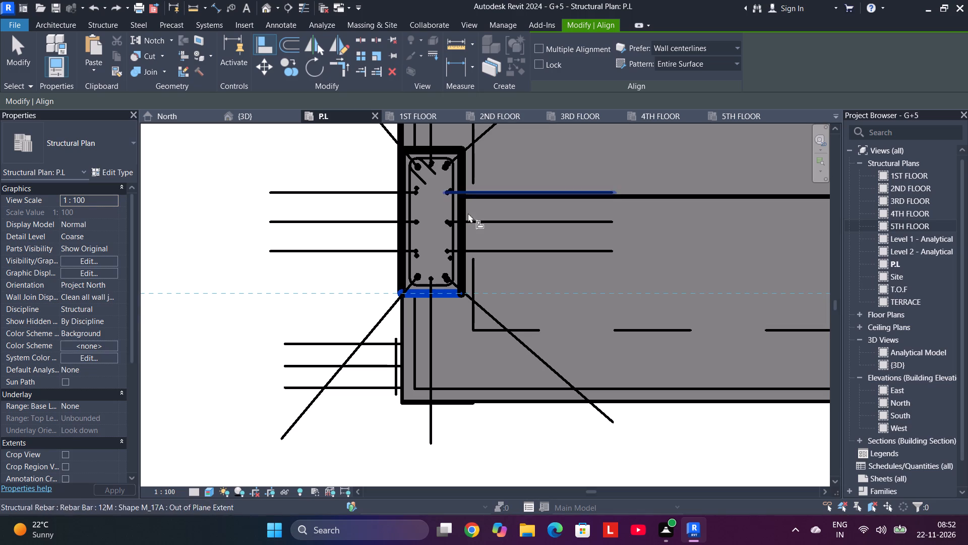
middle_drag(462, 345, 467, 476)
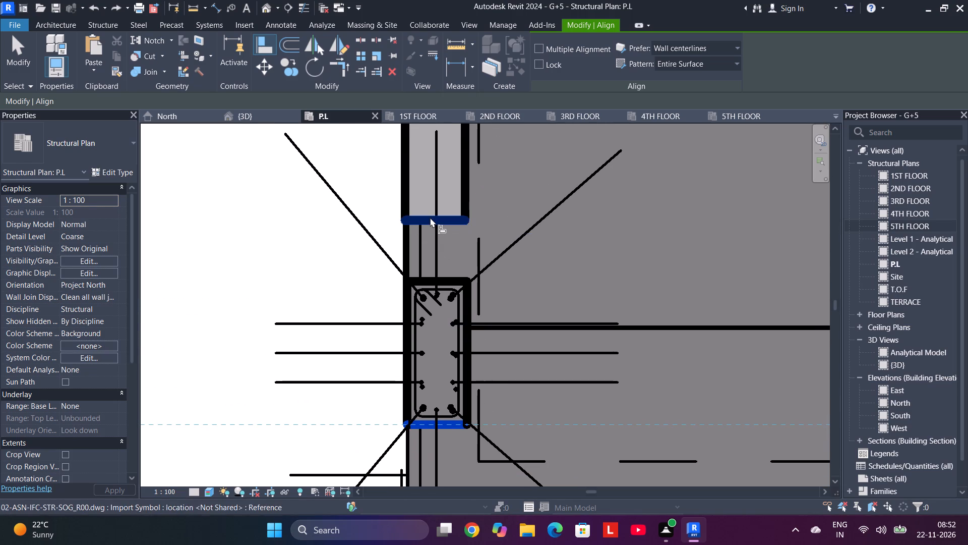
click(430, 217)
scroll(463, 333, down, 10)
middle_drag(392, 200, 393, 200)
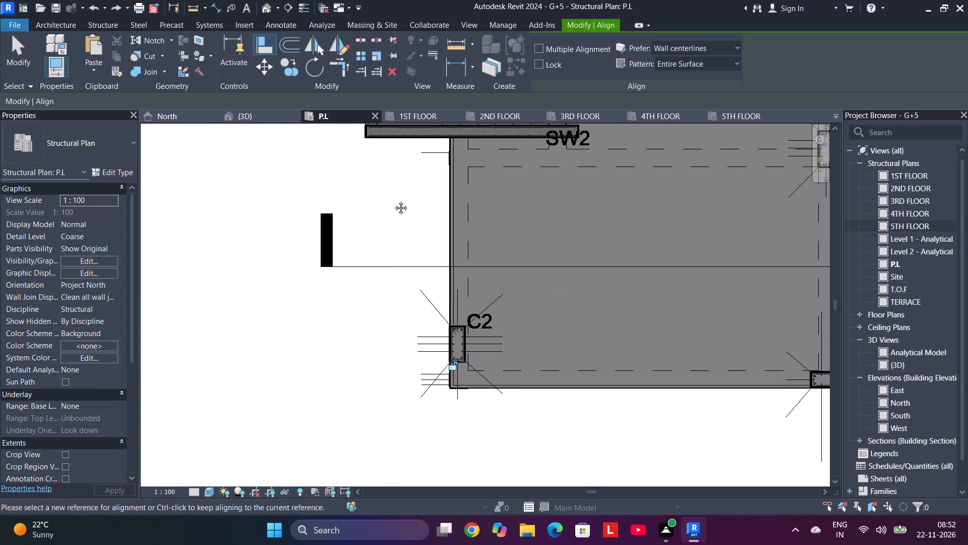
middle_drag(393, 200, 392, 387)
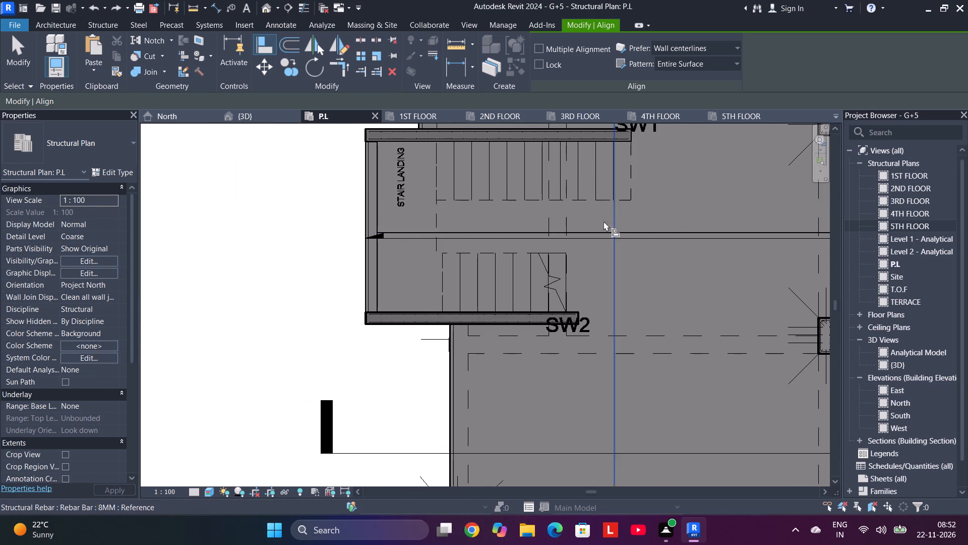
key(Escape)
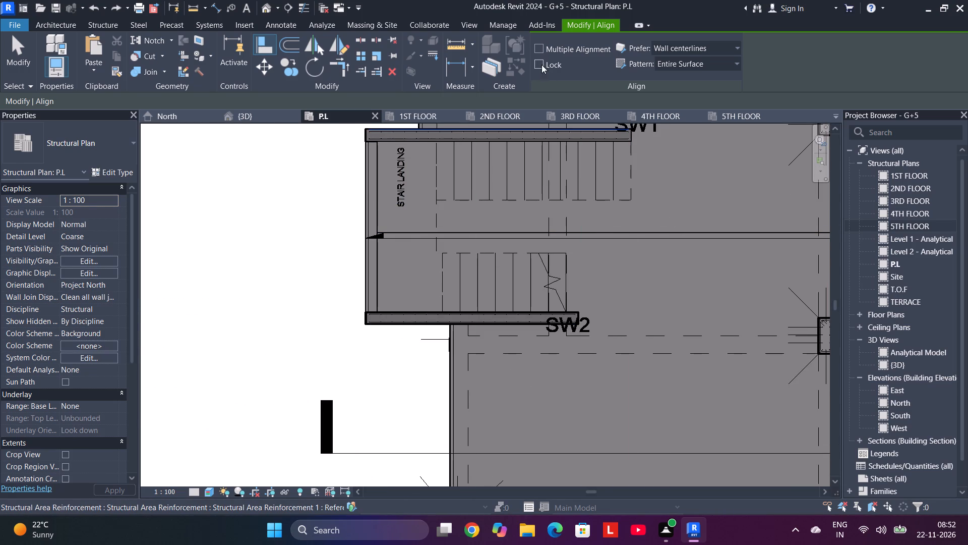
Turn on the Lock option of the Align tool.
click(541, 64)
click(310, 271)
scroll(309, 270, down, 4)
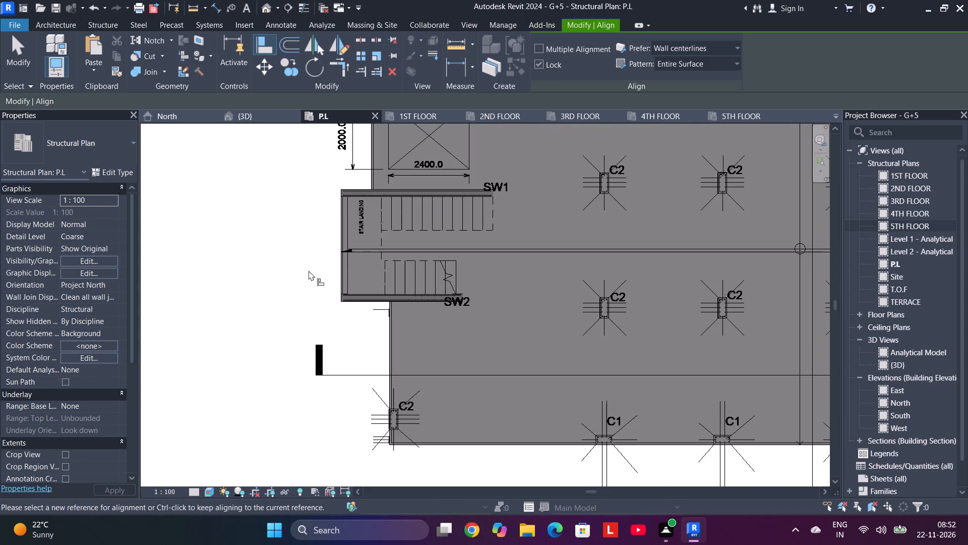
key(Escape)
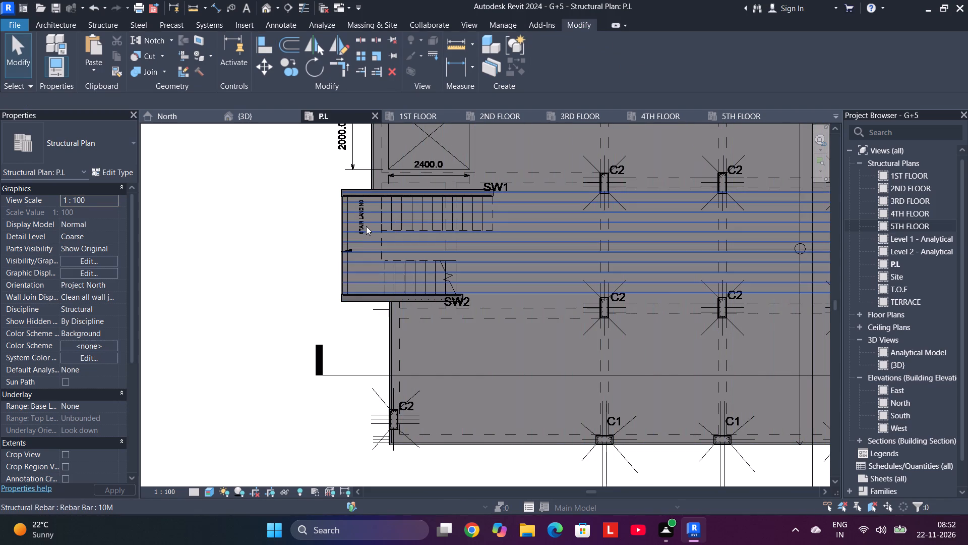
Start a stair with a sketched run and draw its boundary along SW1's inner face from the wall's east end to the landing's inner west line.
scroll(411, 247, up, 4)
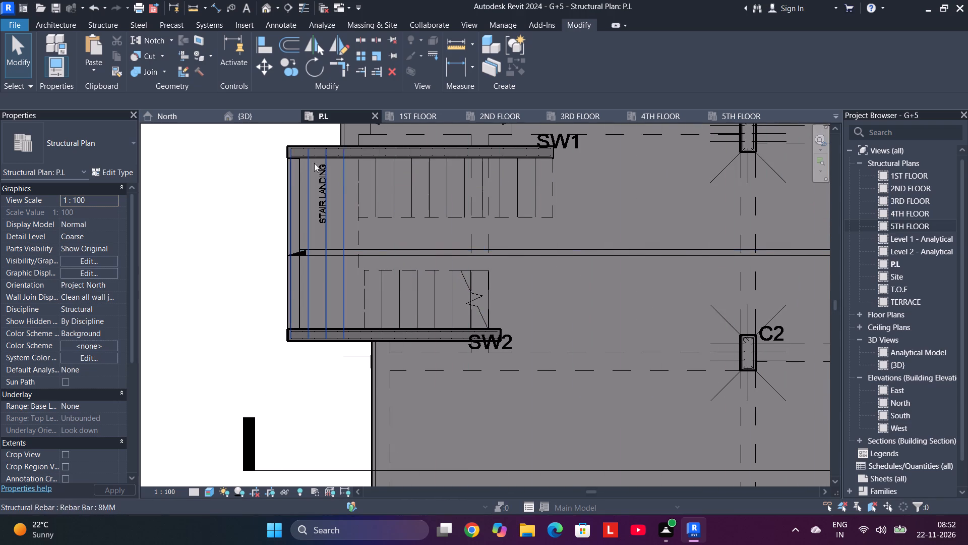
click(62, 20)
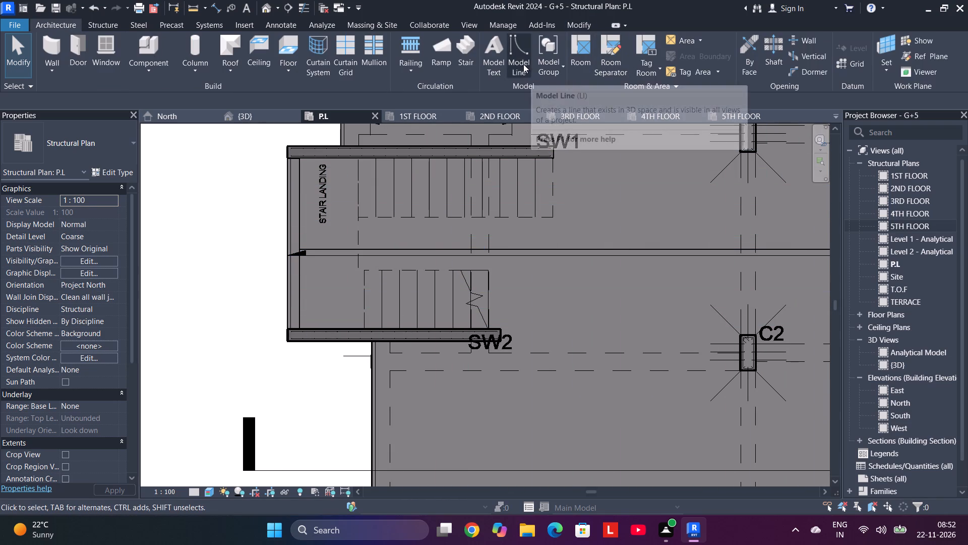
click(468, 52)
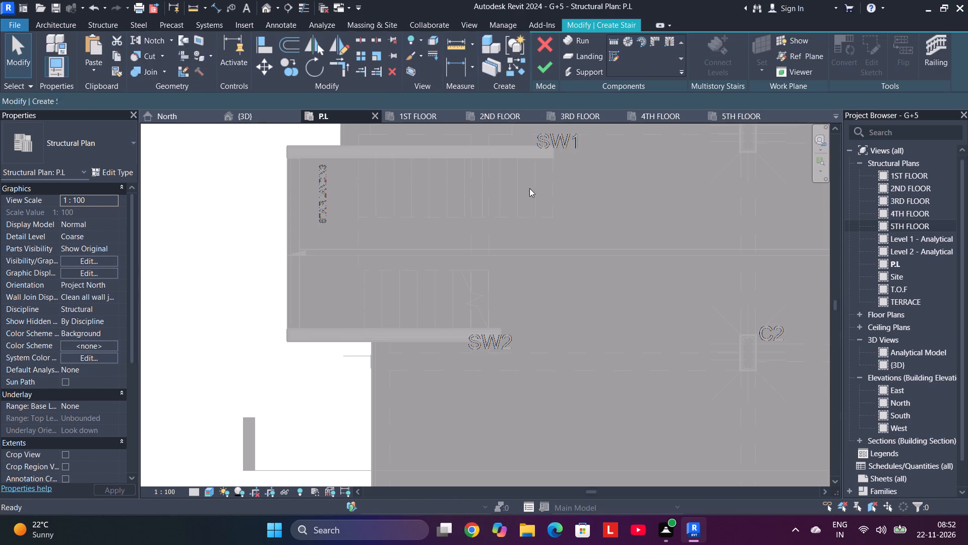
click(610, 54)
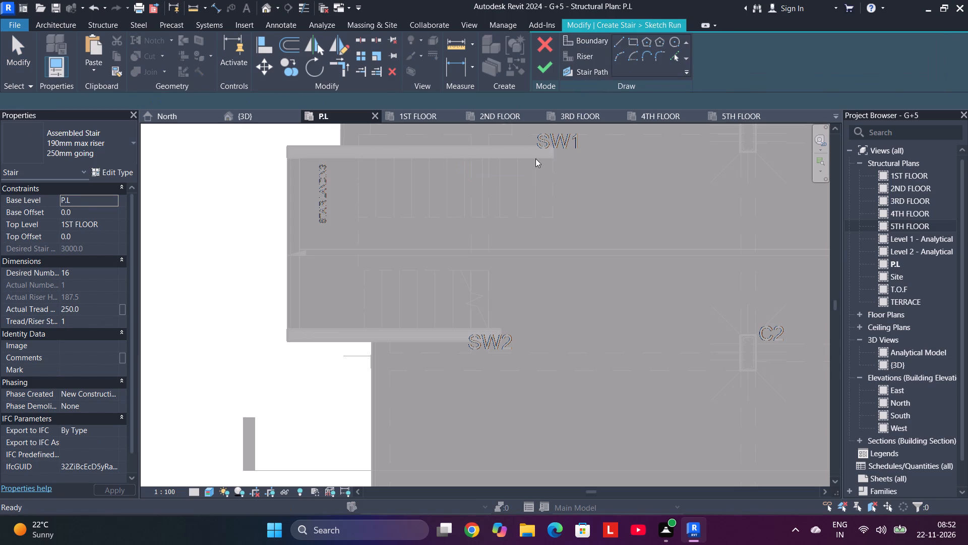
scroll(559, 161, up, 8)
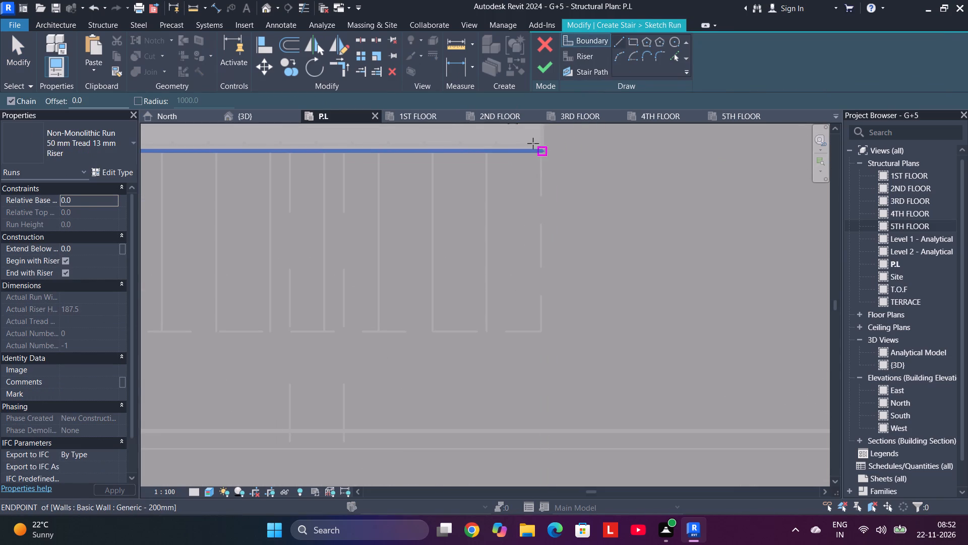
scroll(533, 143, up, 8)
middle_drag(534, 166, 547, 251)
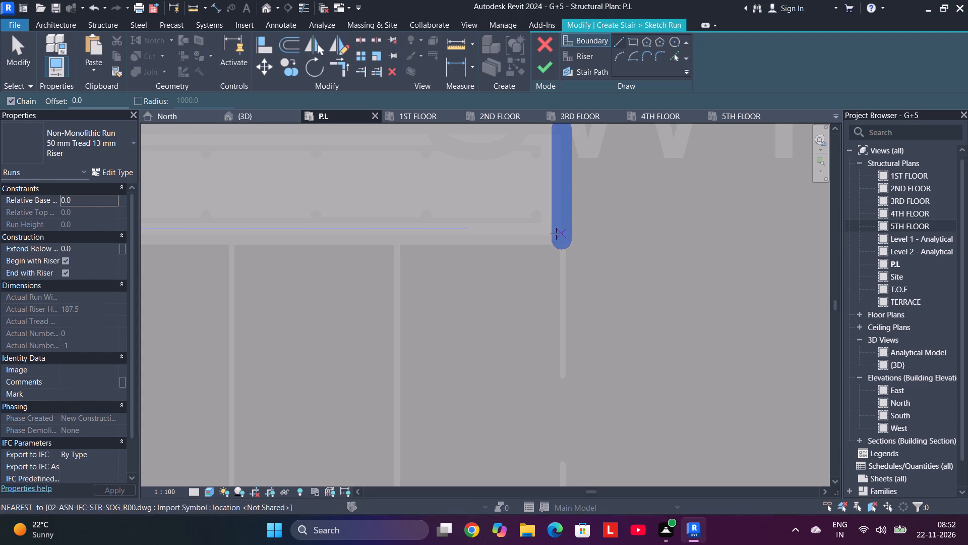
click(563, 237)
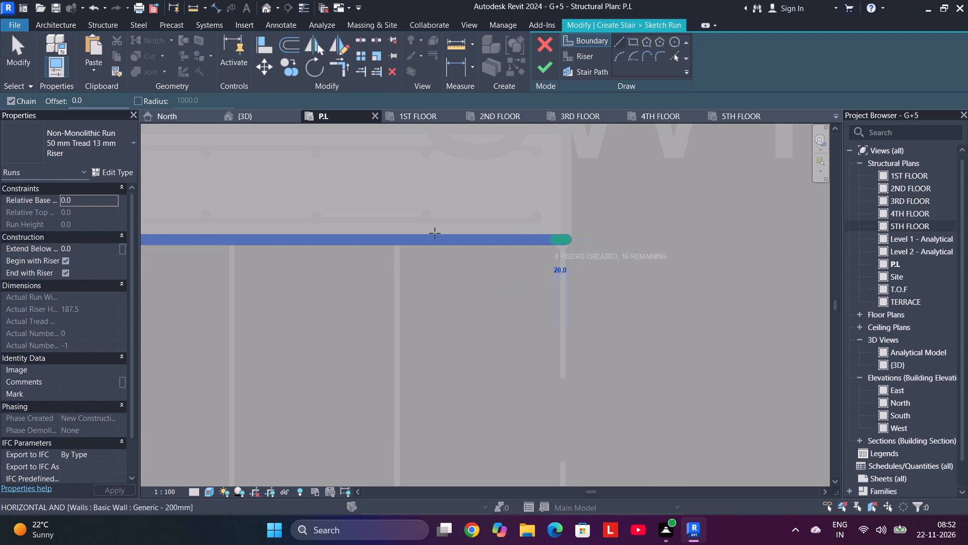
scroll(421, 232, down, 4)
middle_drag(419, 232, 820, 235)
scroll(633, 232, down, 1)
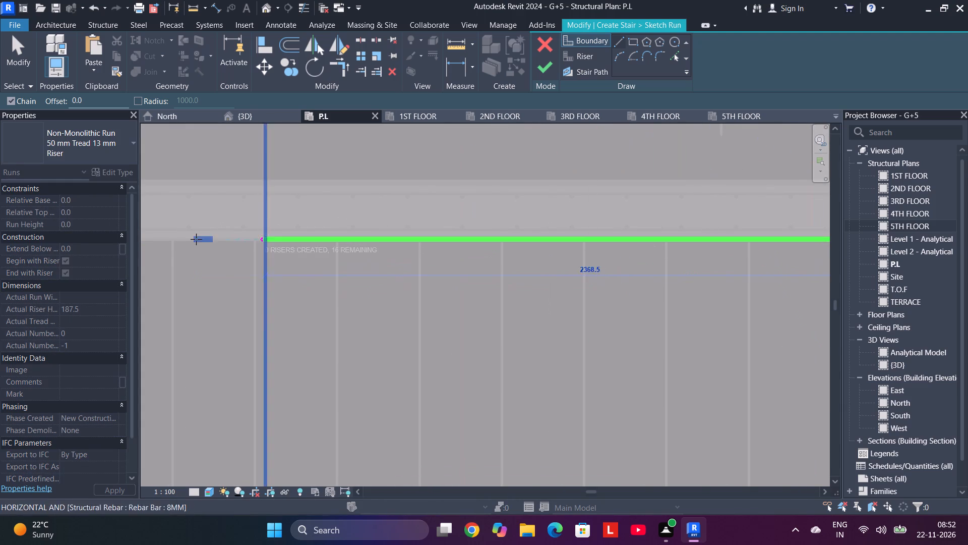
middle_drag(196, 239, 832, 209)
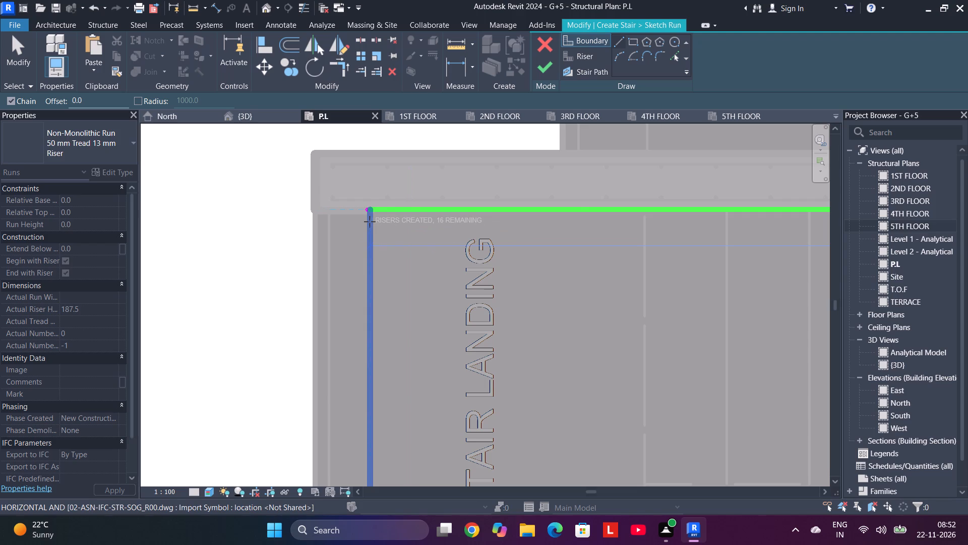
click(370, 222)
Continue the run boundary south along the landing's inner west line to SW2, and along SW2's inner face to its east end.
scroll(378, 369, down, 1)
middle_drag(378, 380, 375, 117)
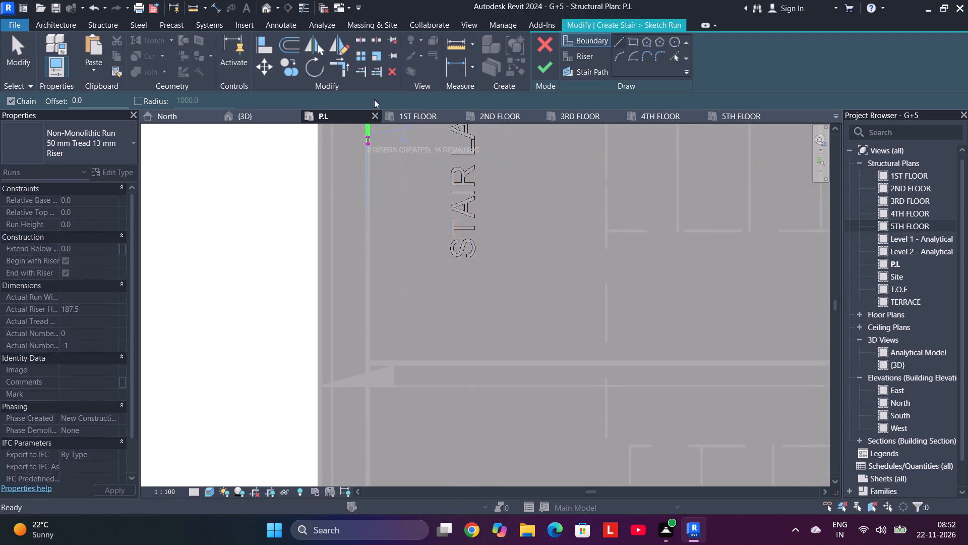
scroll(369, 394, down, 1)
middle_drag(368, 421, 406, 185)
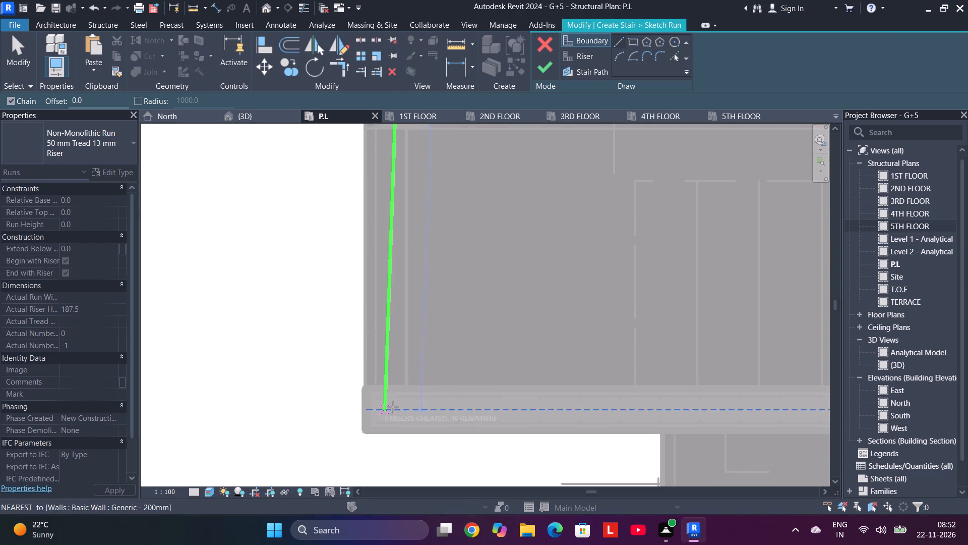
scroll(401, 388, up, 5)
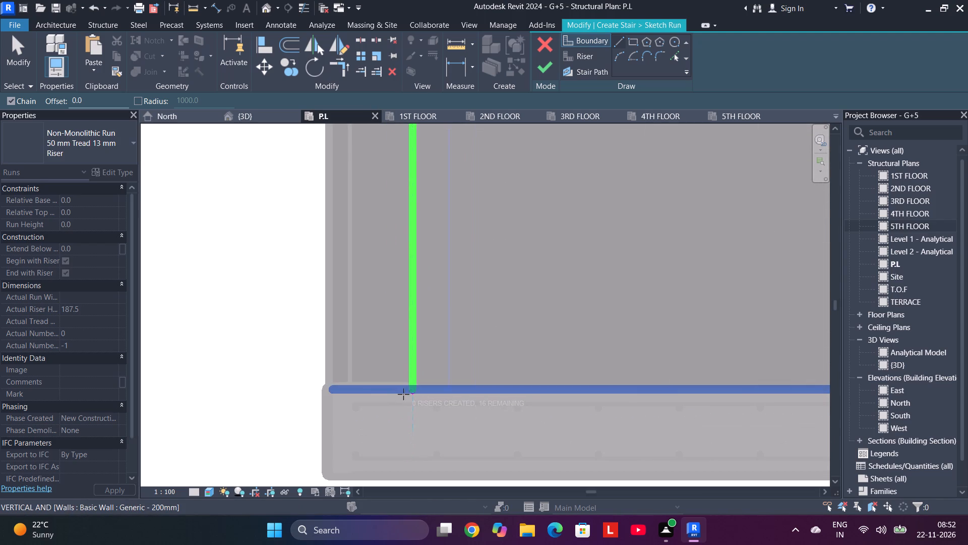
click(410, 392)
scroll(611, 397, down, 1)
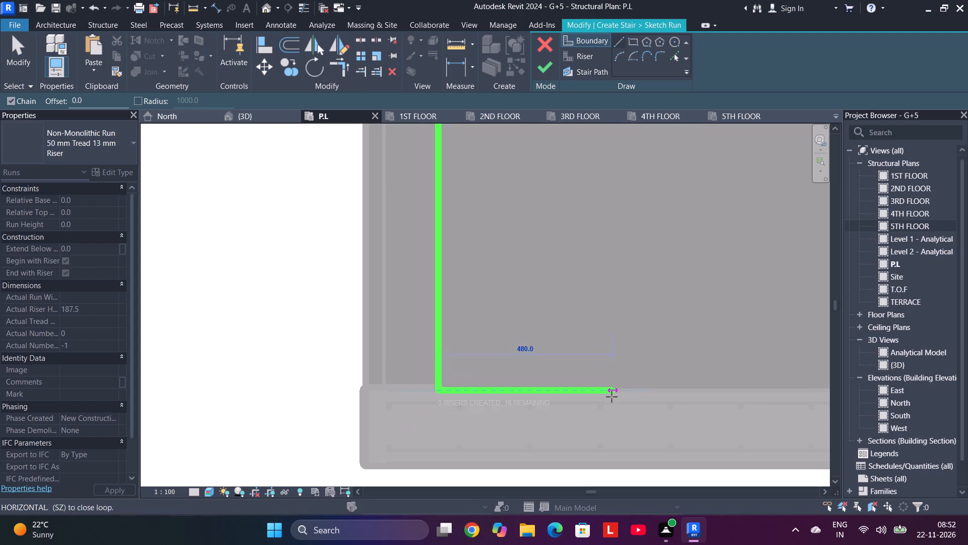
middle_drag(612, 397, 222, 347)
middle_drag(742, 341, 152, 336)
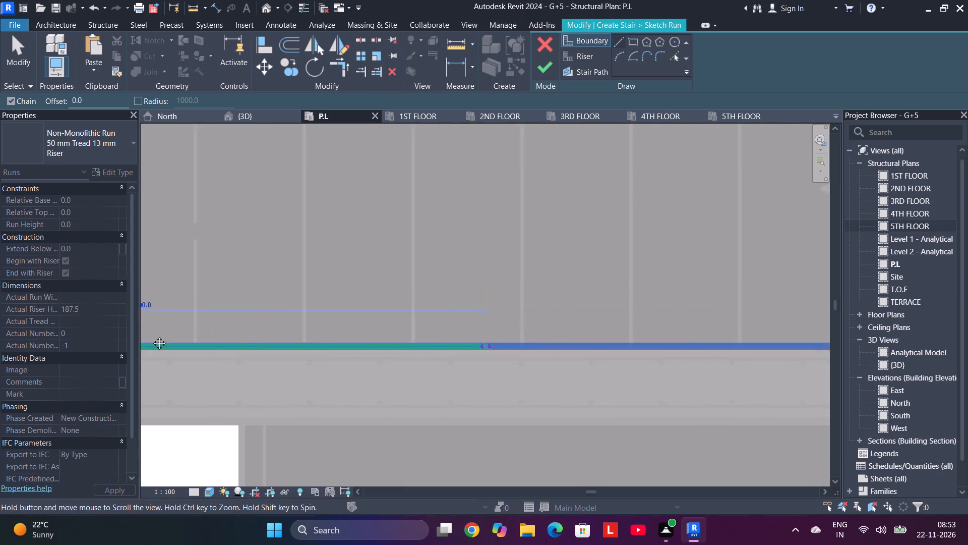
middle_drag(152, 336, 150, 336)
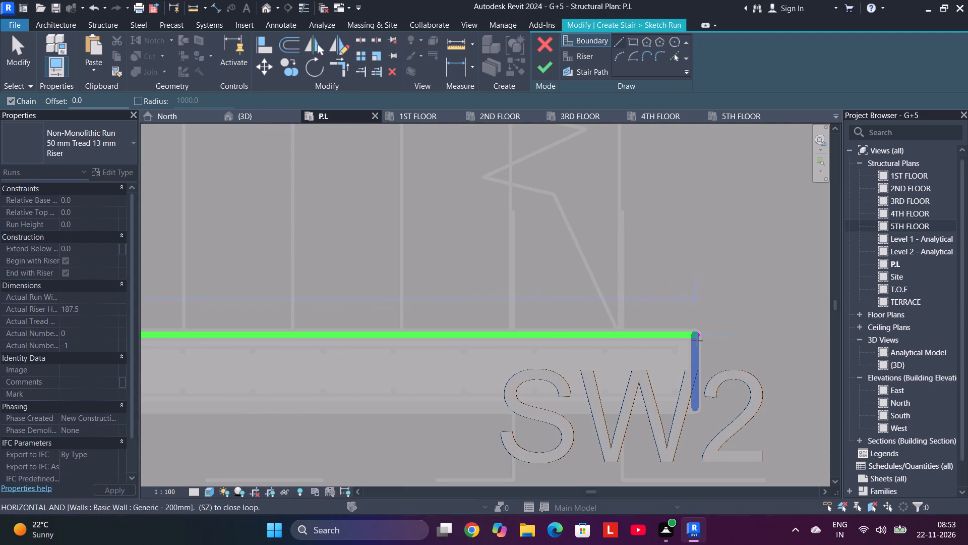
click(697, 339)
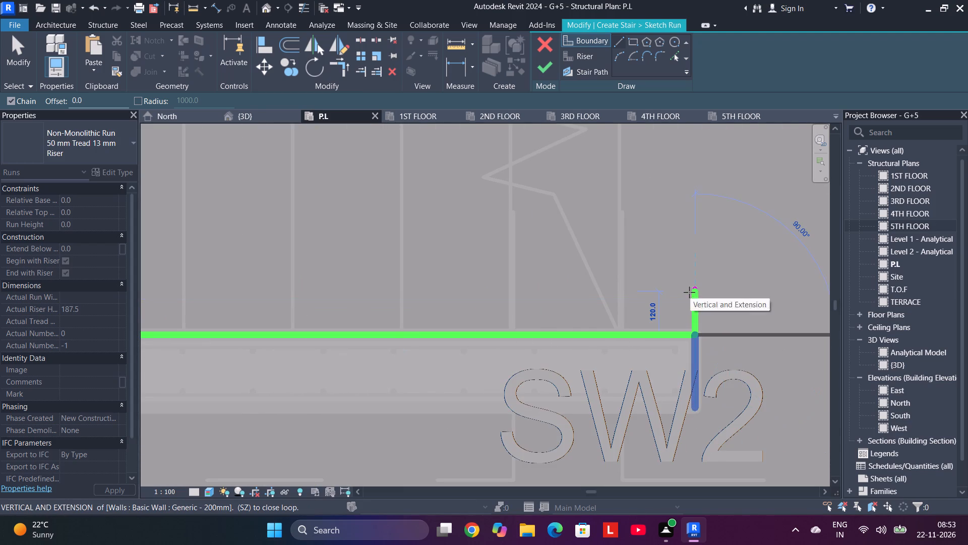
key(Escape)
Draw the inner run boundary along the south flight's north edge, from its east end to the stair landing's east edge.
middle_drag(665, 271, 664, 495)
scroll(663, 363, down, 2)
middle_drag(651, 278, 651, 280)
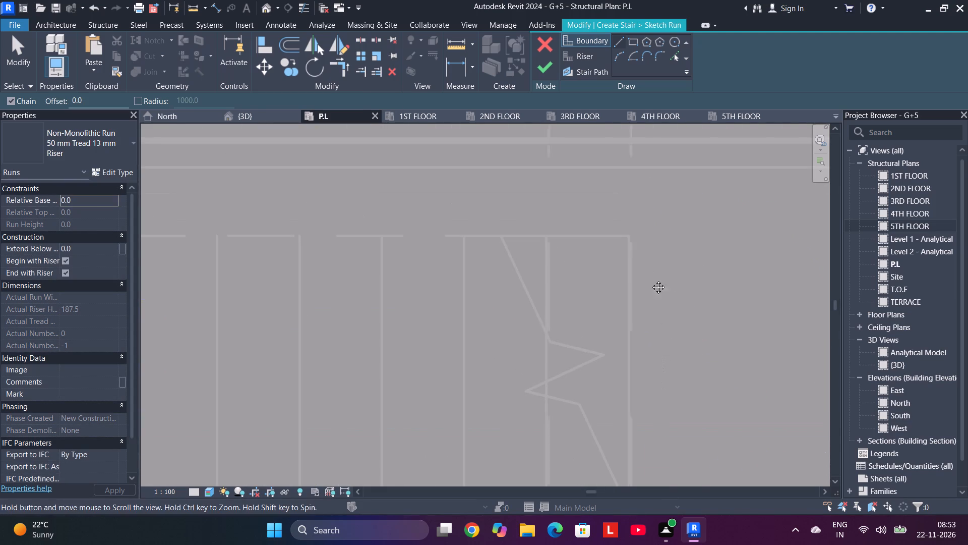
middle_drag(651, 280, 592, 422)
scroll(571, 387, up, 4)
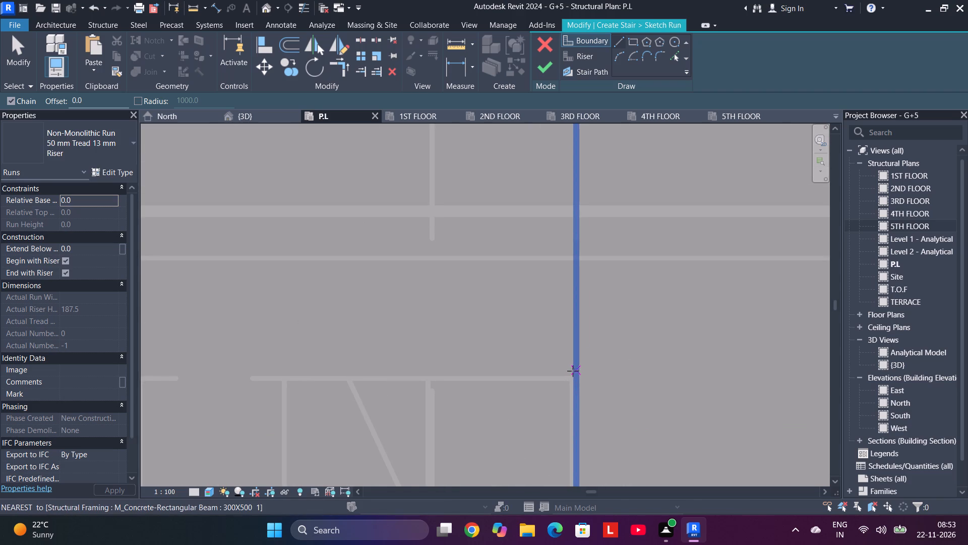
scroll(571, 379, up, 1)
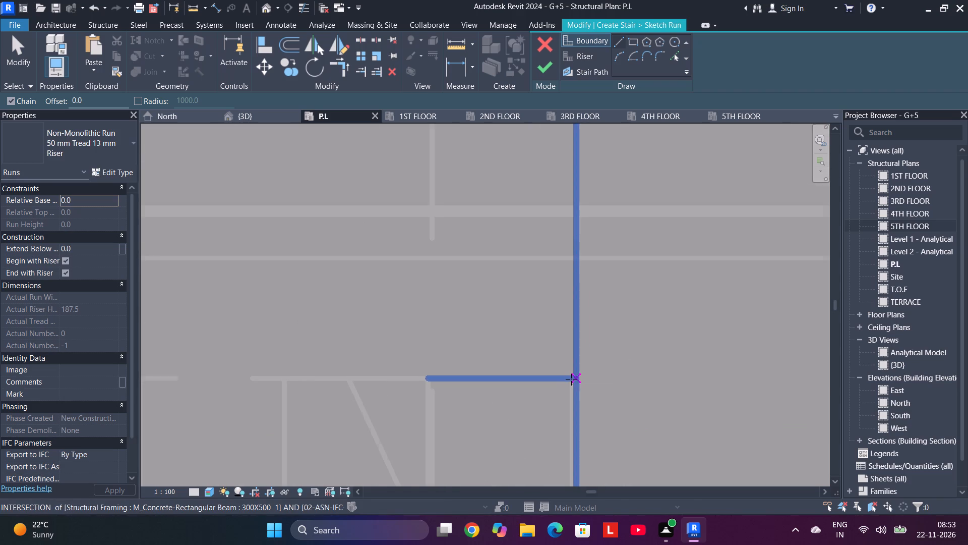
scroll(571, 379, up, 3)
click(571, 378)
middle_drag(326, 375, 343, 375)
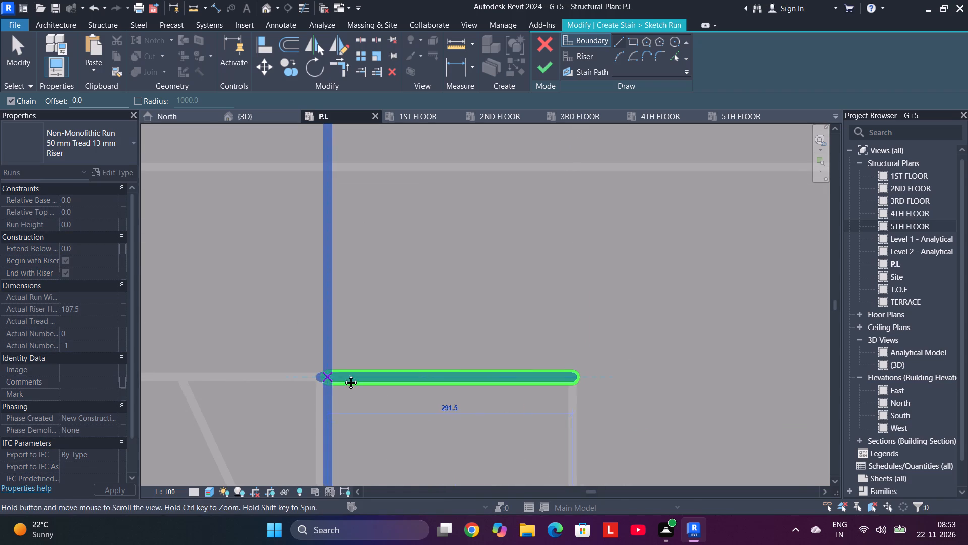
middle_drag(343, 375, 802, 380)
scroll(575, 384, down, 10)
middle_drag(316, 374, 804, 372)
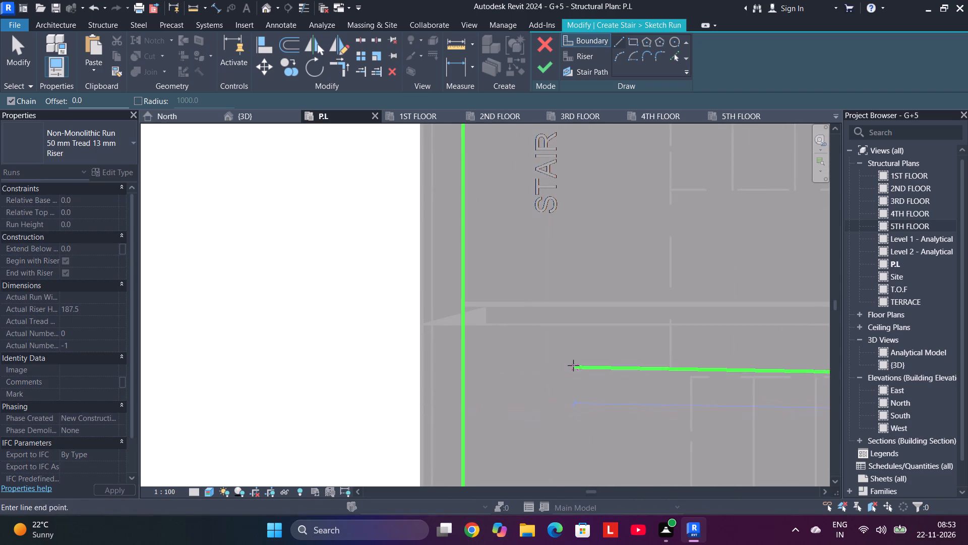
scroll(504, 379, down, 5)
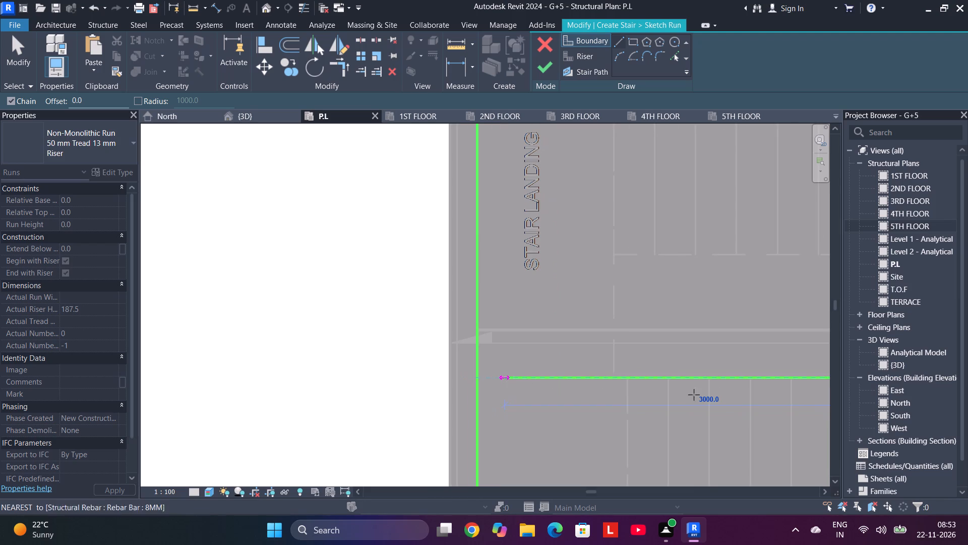
scroll(715, 395, up, 4)
scroll(481, 364, up, 4)
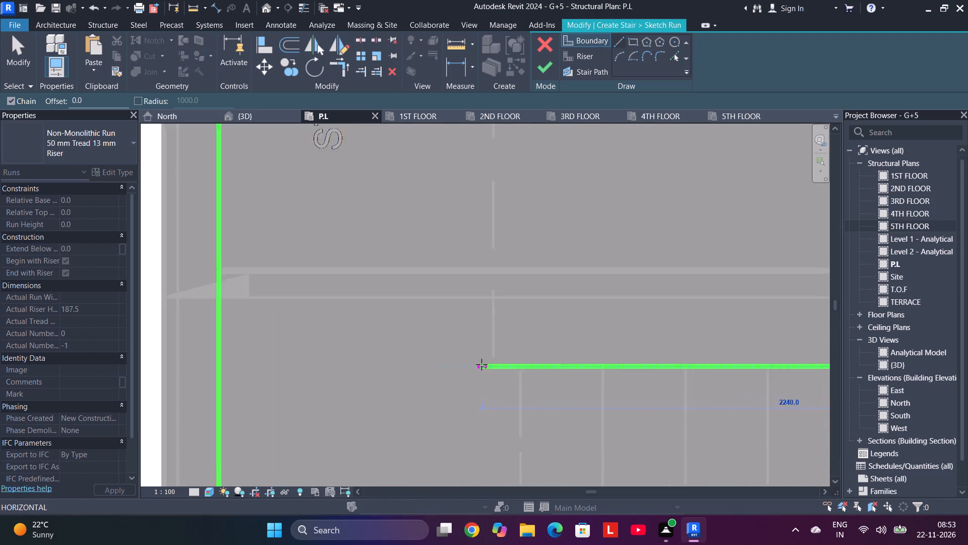
scroll(481, 364, up, 1)
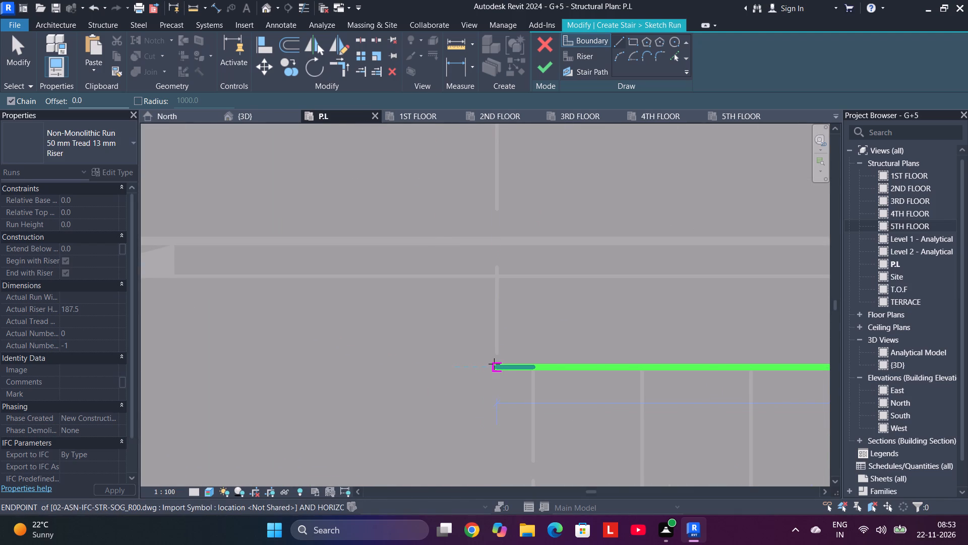
click(494, 364)
Continue the inner boundary north along the landing's east edge and along the north flight's south edge to its east end.
middle_drag(499, 196, 455, 496)
click(451, 340)
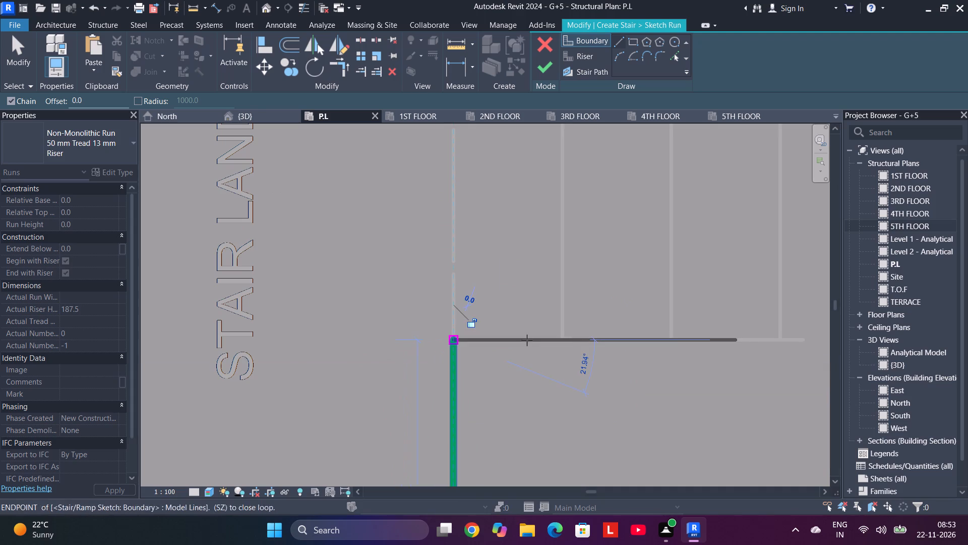
middle_drag(743, 345, 181, 370)
middle_drag(661, 367, 525, 377)
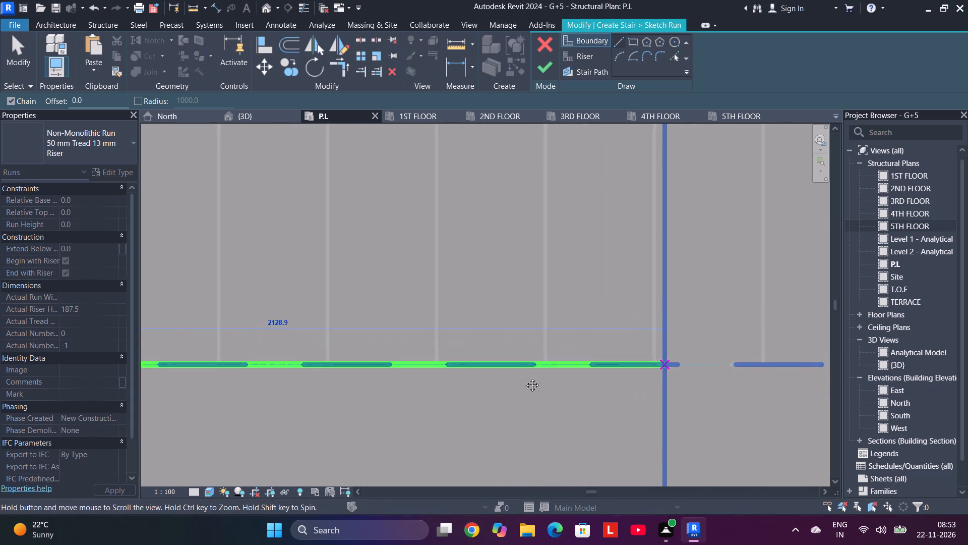
middle_drag(525, 377, 245, 364)
middle_drag(687, 374, 419, 383)
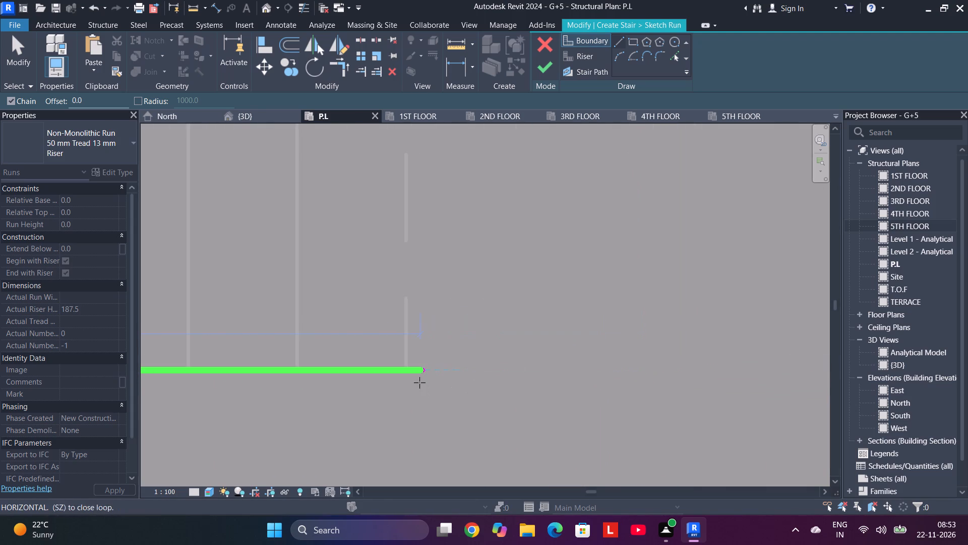
scroll(408, 381, up, 5)
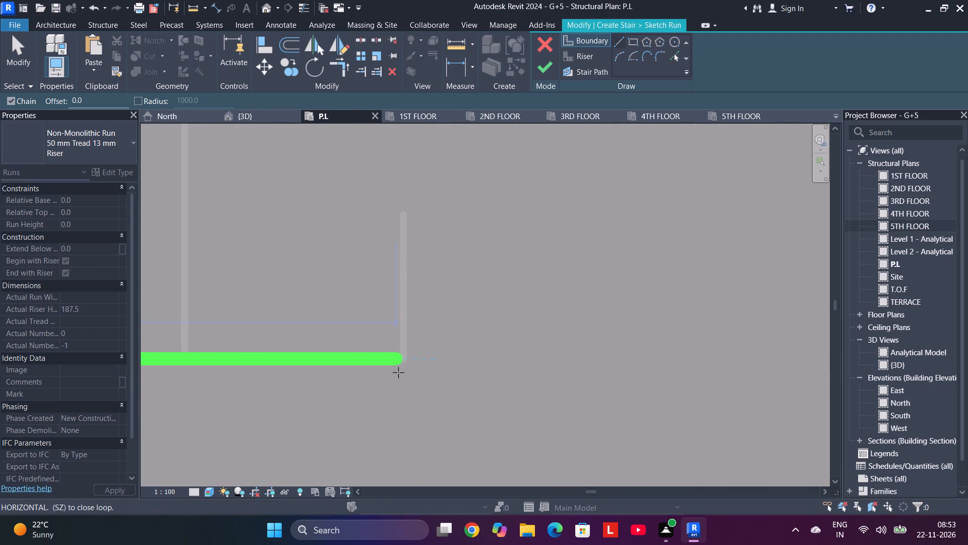
click(403, 363)
scroll(403, 364, down, 5)
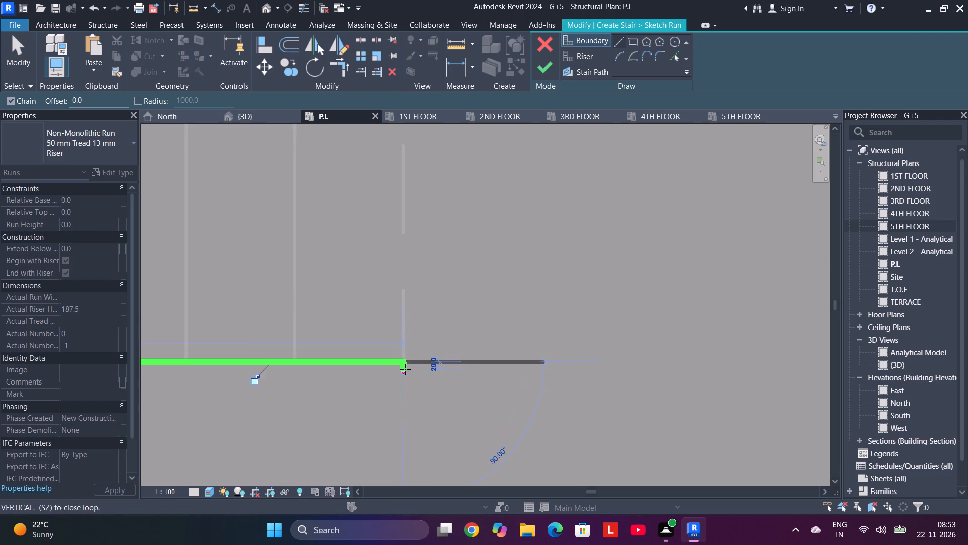
scroll(406, 370, down, 9)
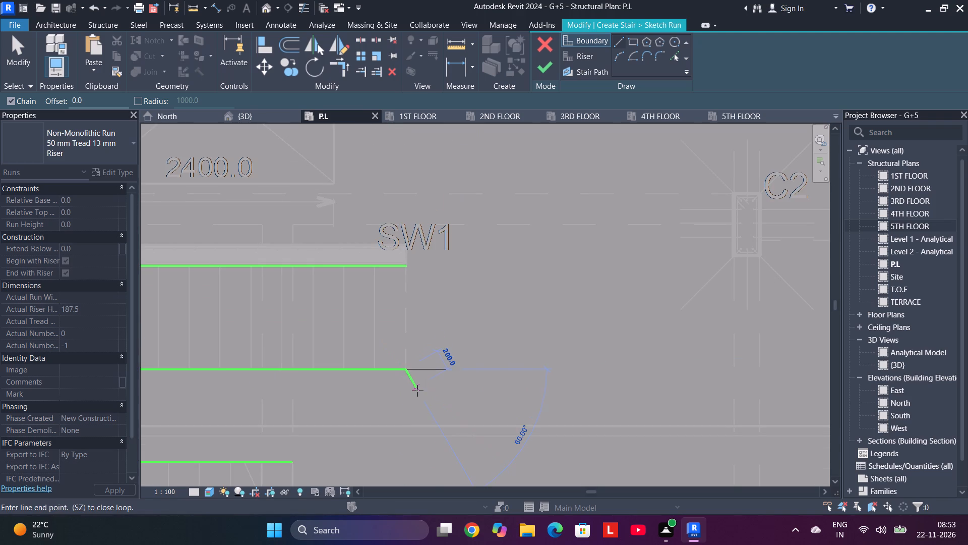
key(Escape)
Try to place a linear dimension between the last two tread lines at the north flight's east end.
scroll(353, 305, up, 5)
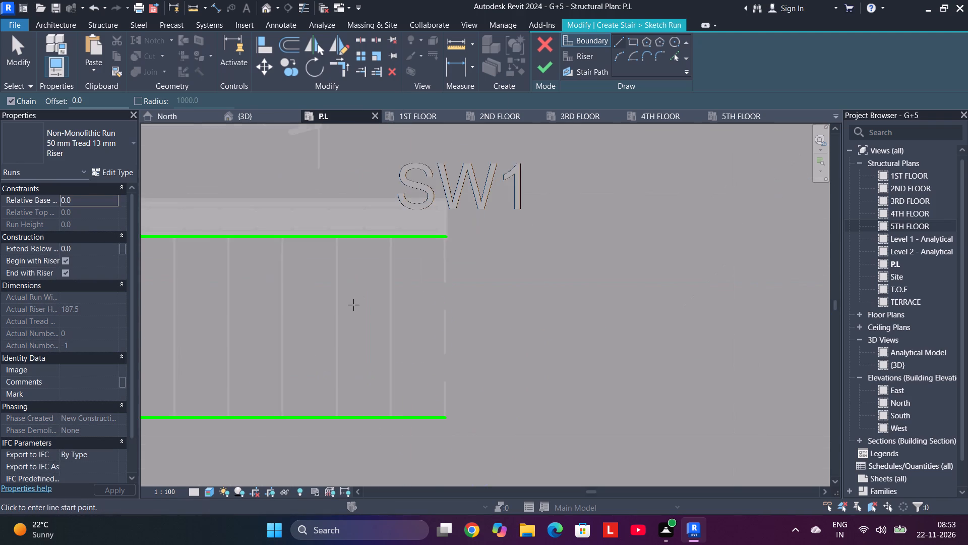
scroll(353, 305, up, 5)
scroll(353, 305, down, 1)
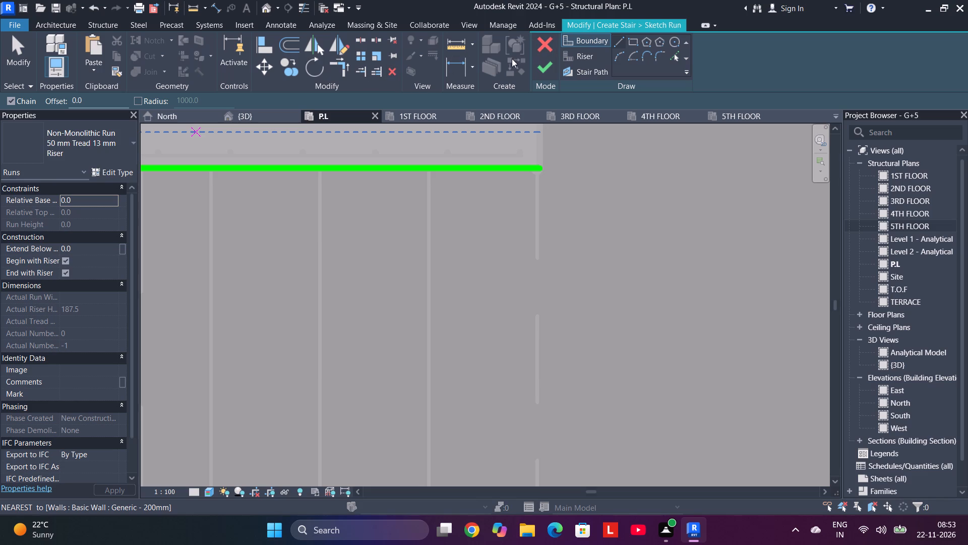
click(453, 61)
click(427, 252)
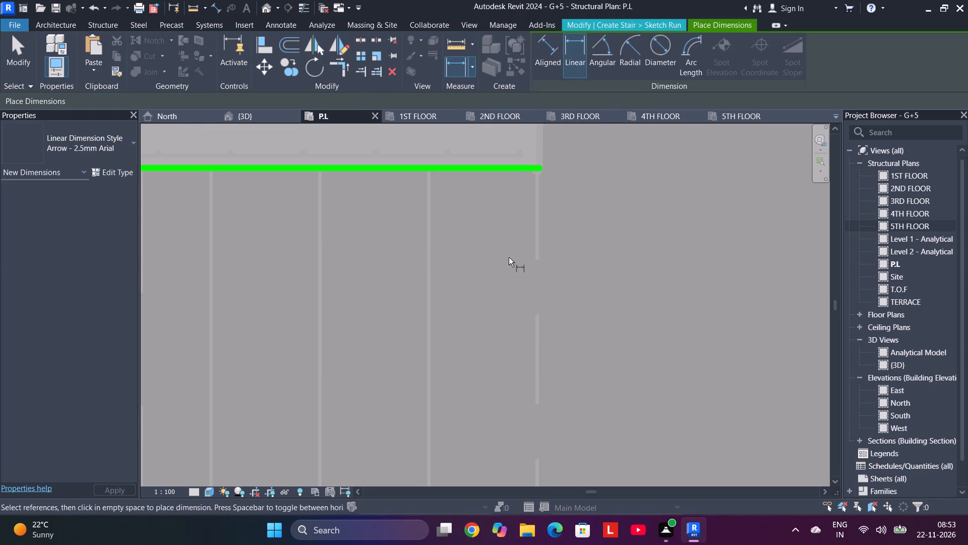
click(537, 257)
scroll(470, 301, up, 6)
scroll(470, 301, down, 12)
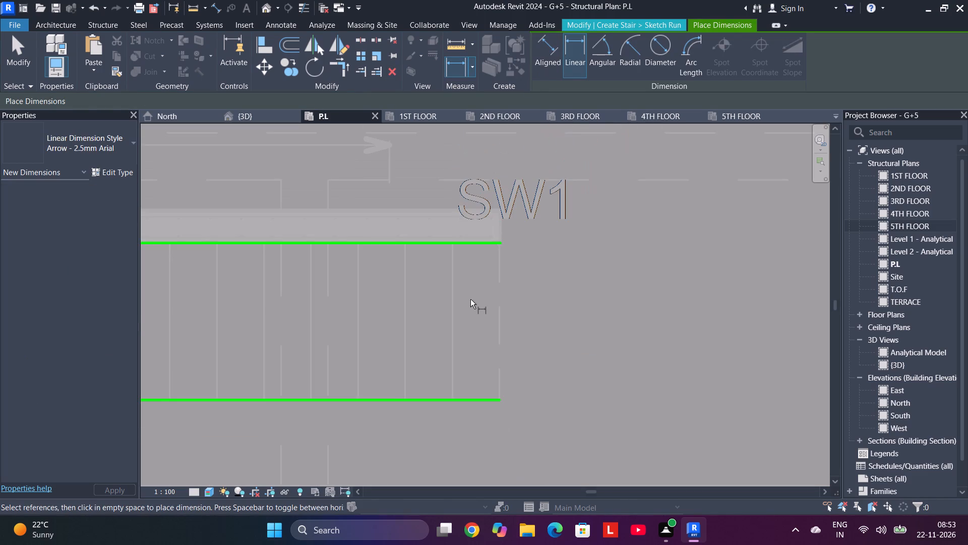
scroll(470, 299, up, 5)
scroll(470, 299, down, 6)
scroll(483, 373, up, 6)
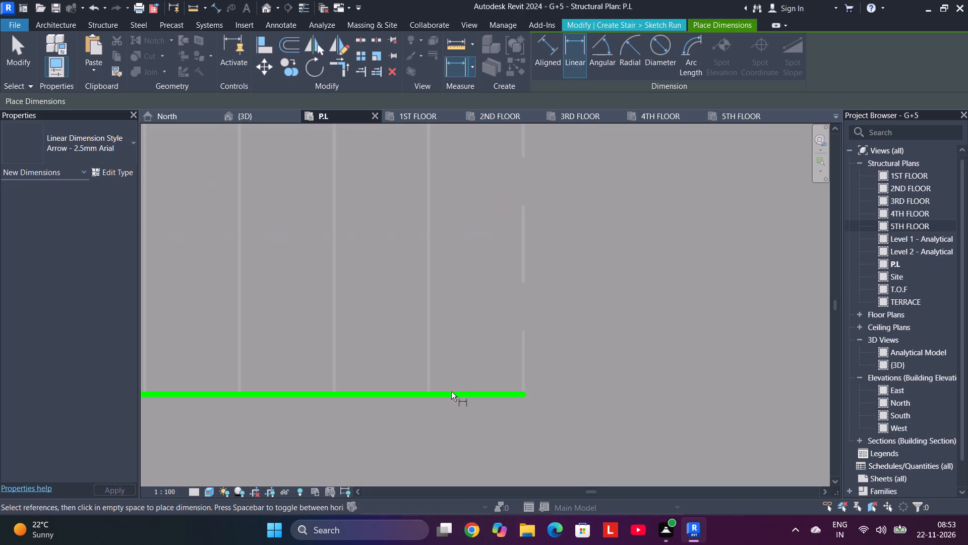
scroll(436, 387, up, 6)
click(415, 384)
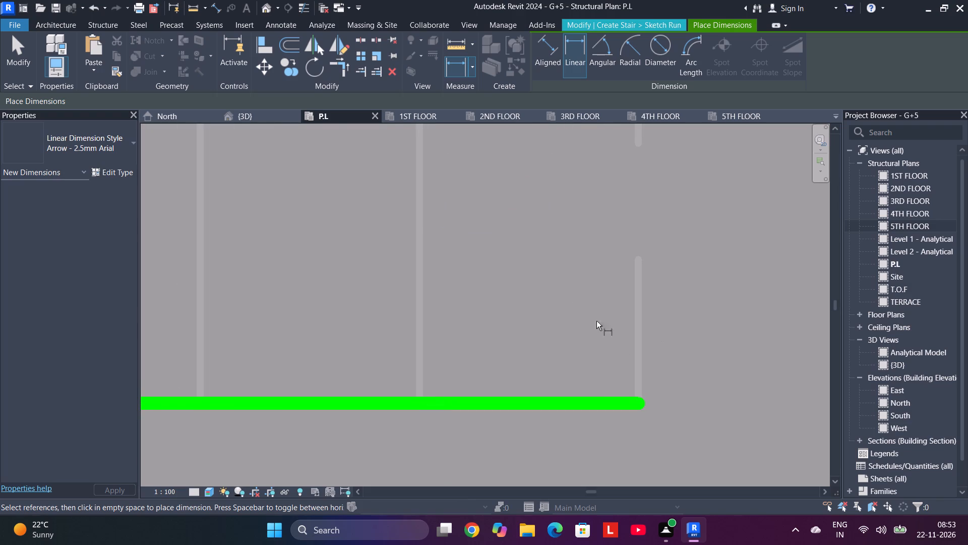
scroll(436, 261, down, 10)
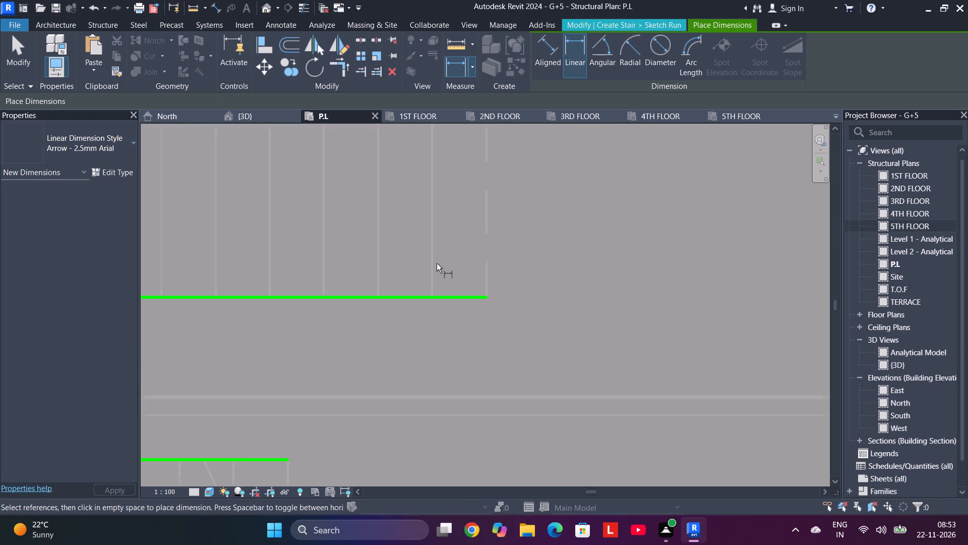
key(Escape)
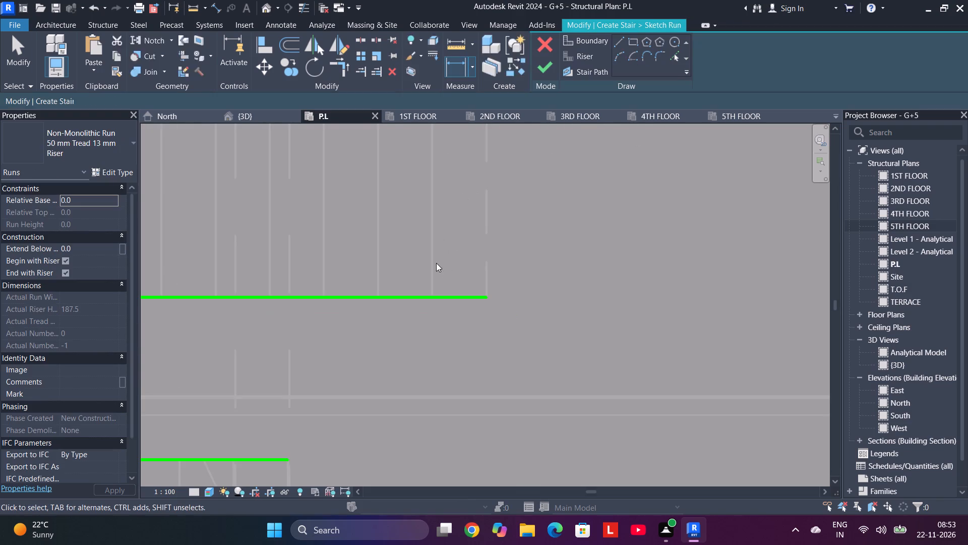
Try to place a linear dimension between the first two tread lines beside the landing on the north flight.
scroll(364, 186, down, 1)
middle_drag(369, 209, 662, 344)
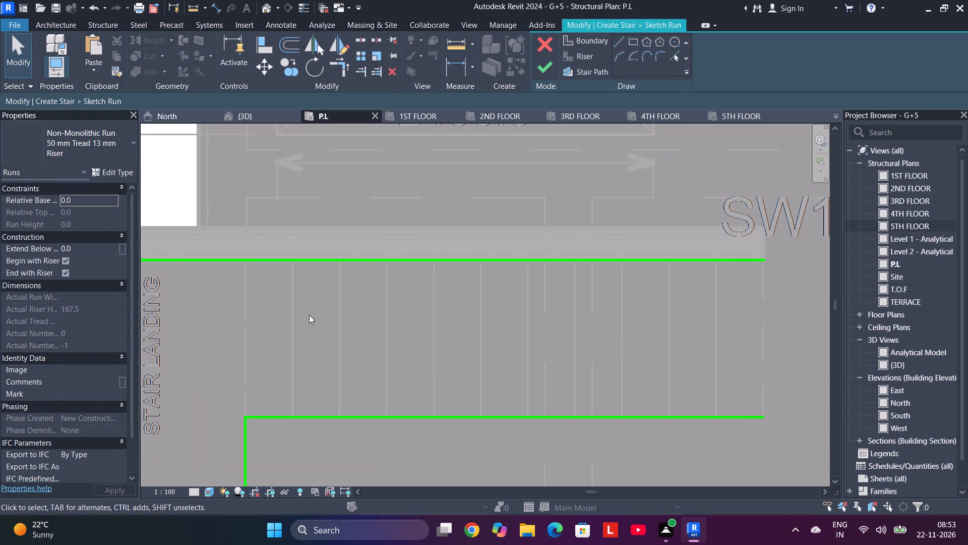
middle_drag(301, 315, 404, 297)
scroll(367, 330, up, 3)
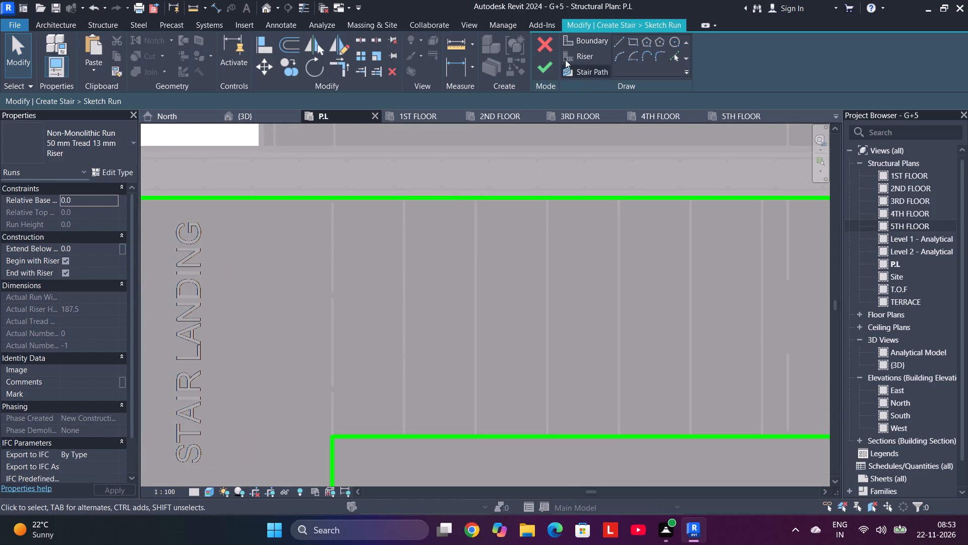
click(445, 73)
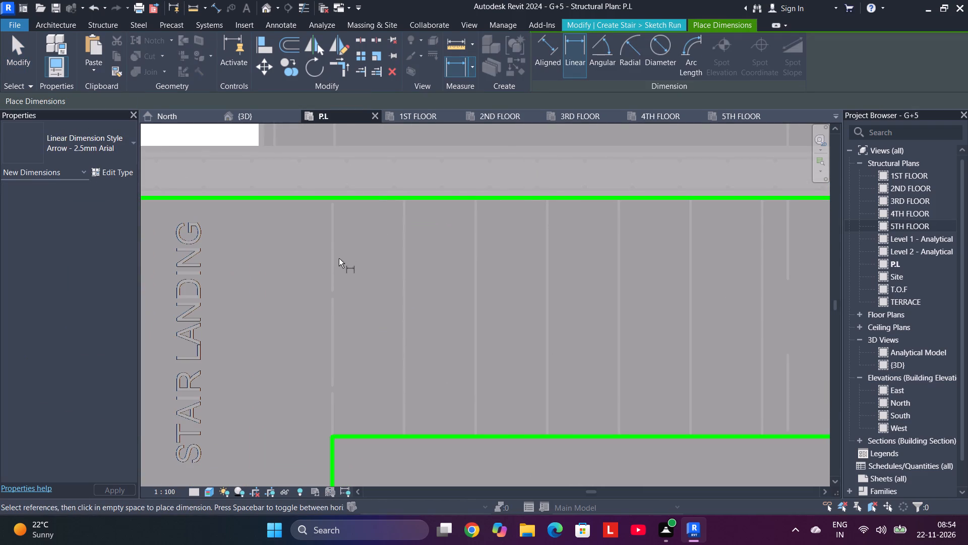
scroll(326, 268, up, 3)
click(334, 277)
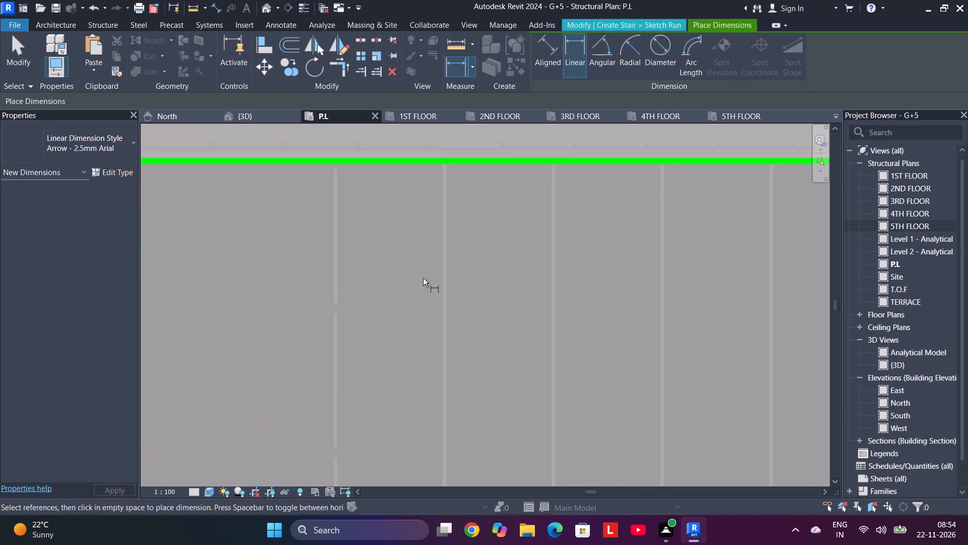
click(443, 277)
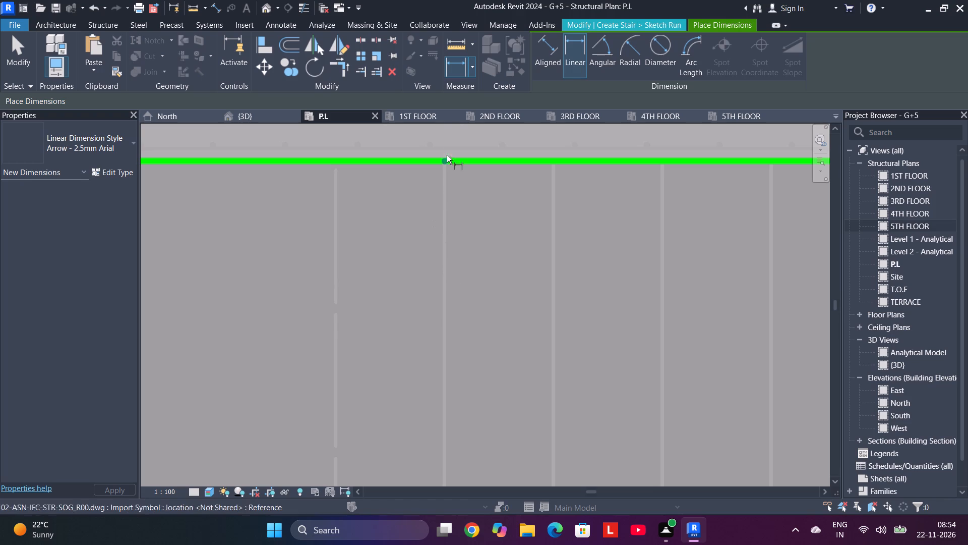
Inspect the sketched run boundary in the 1ST FLOOR plan and the 3D view, and return to the P.L plan.
click(426, 114)
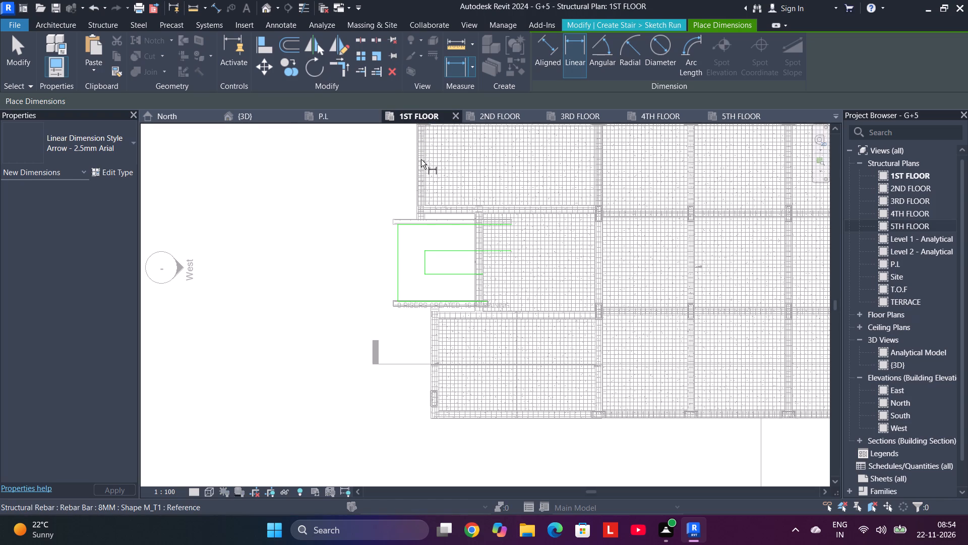
click(340, 116)
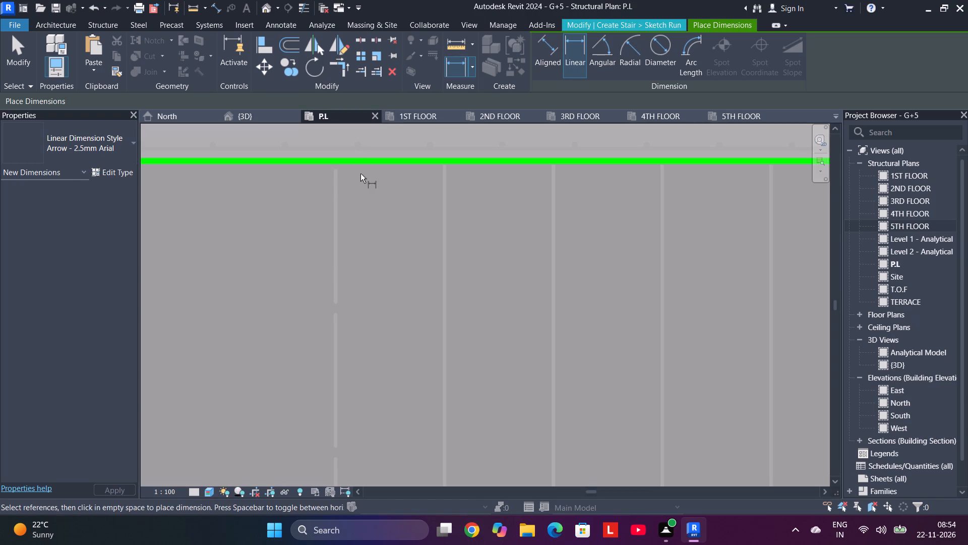
click(258, 113)
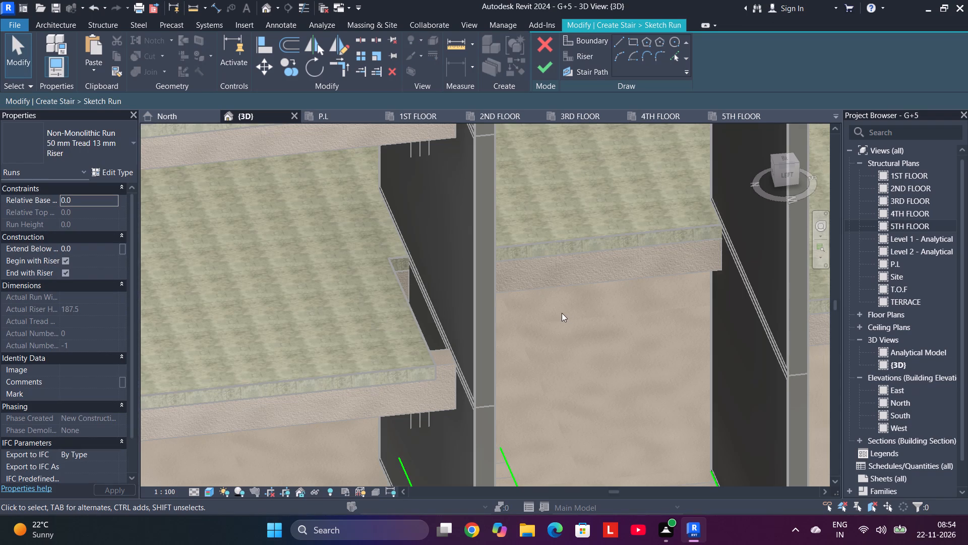
shift+middle_drag(559, 314, 494, 329)
scroll(496, 324, down, 10)
scroll(339, 408, up, 12)
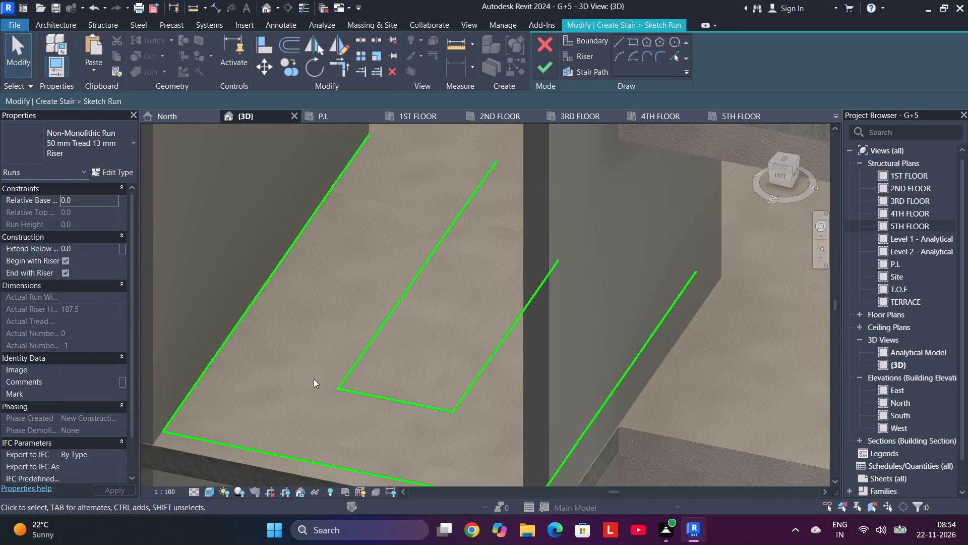
scroll(308, 368, up, 5)
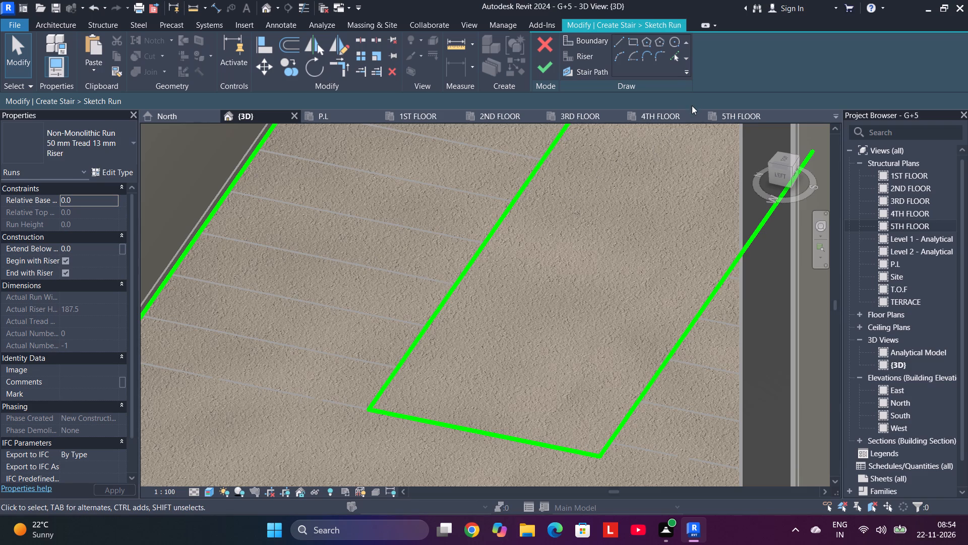
click(327, 116)
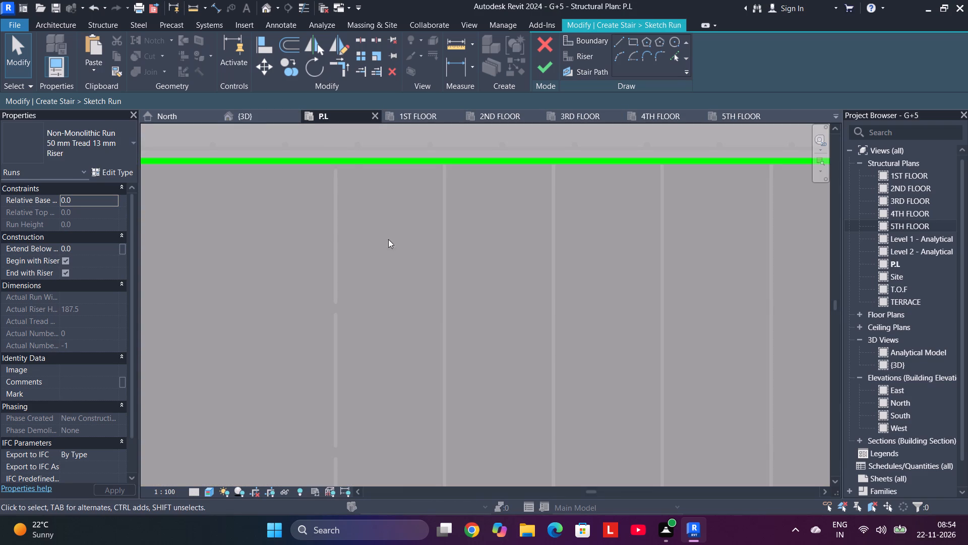
scroll(390, 259, down, 4)
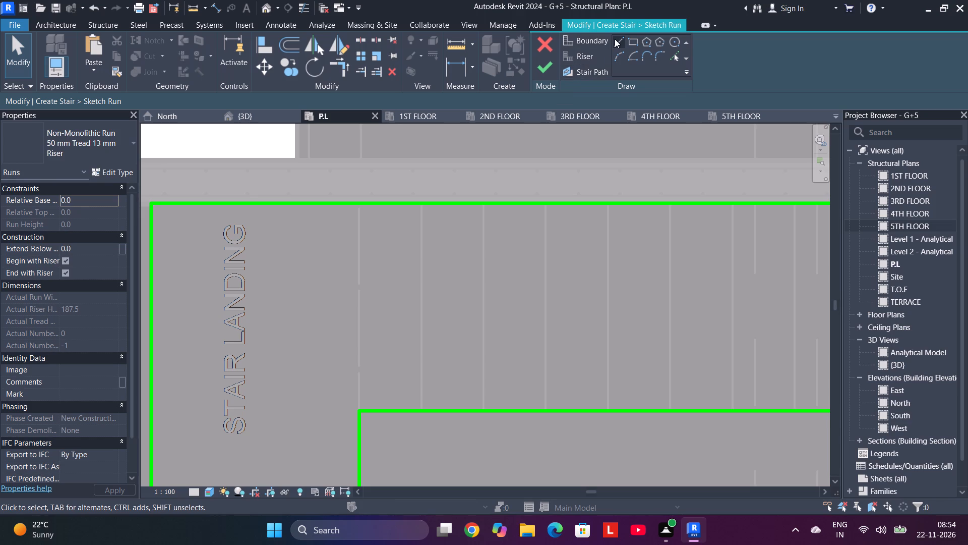
Sketch a 1000 mm riser line across the north flight at the landing's east edge, from inner to outer boundary.
click(575, 56)
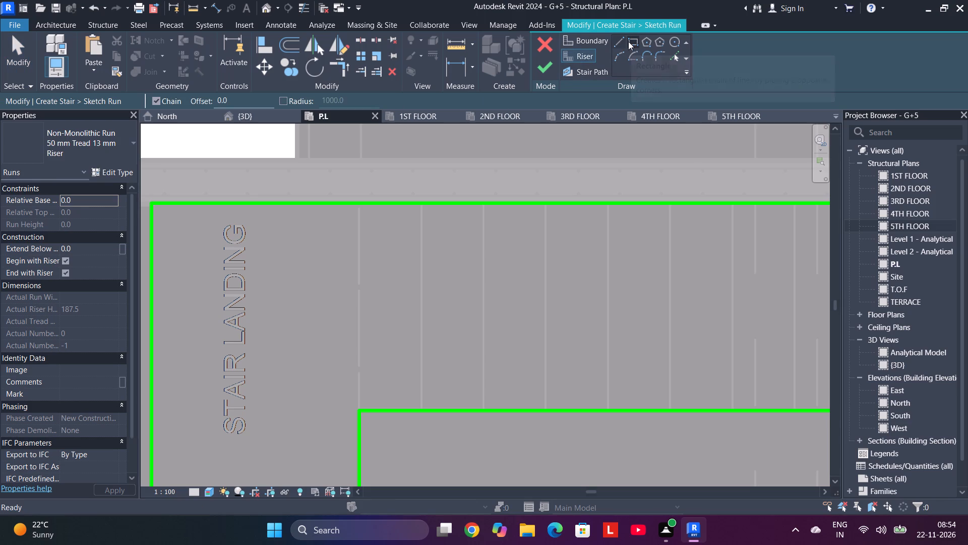
click(620, 40)
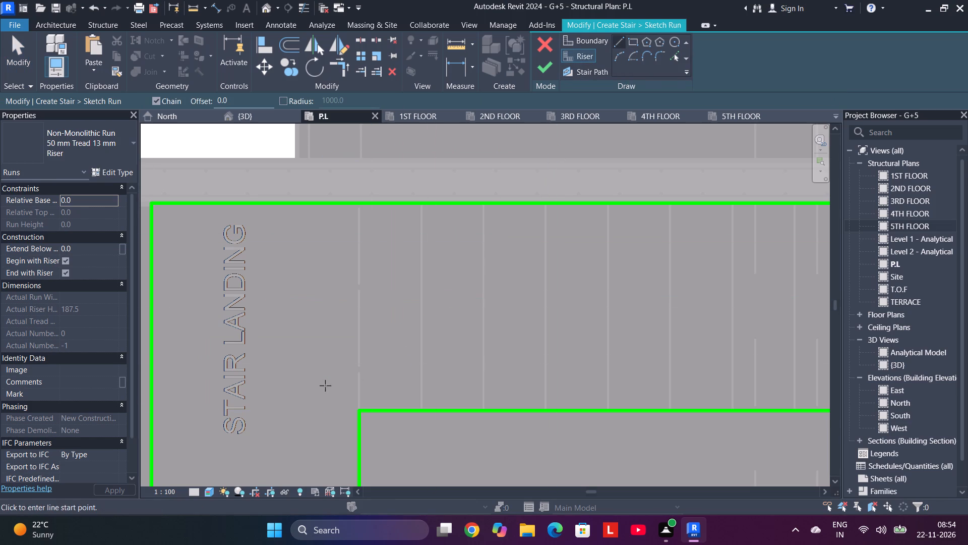
scroll(367, 343, up, 5)
scroll(345, 367, down, 2)
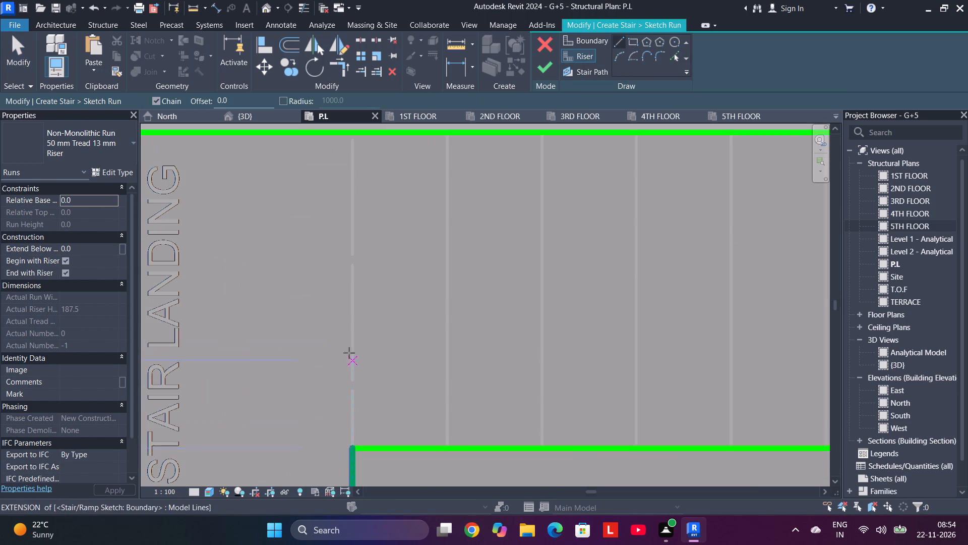
middle_drag(355, 326, 372, 238)
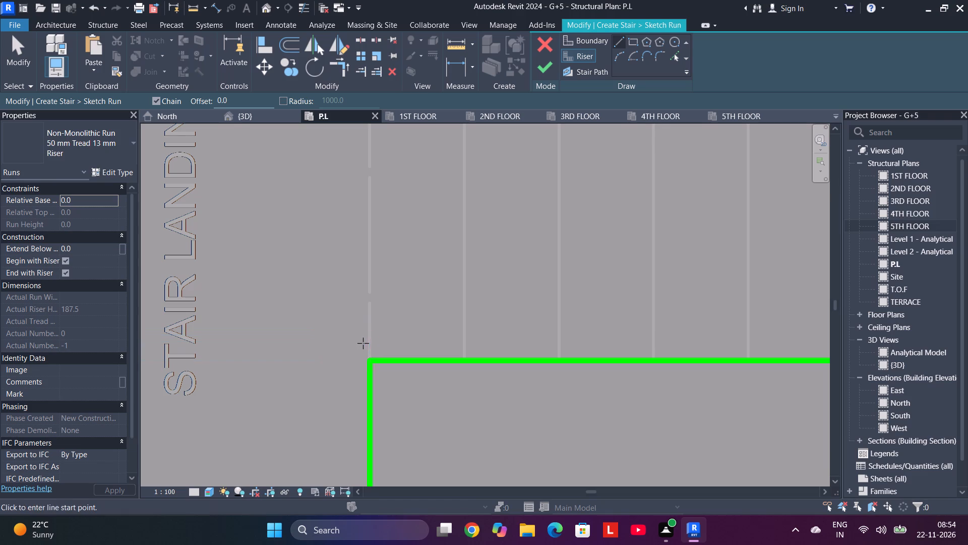
click(370, 362)
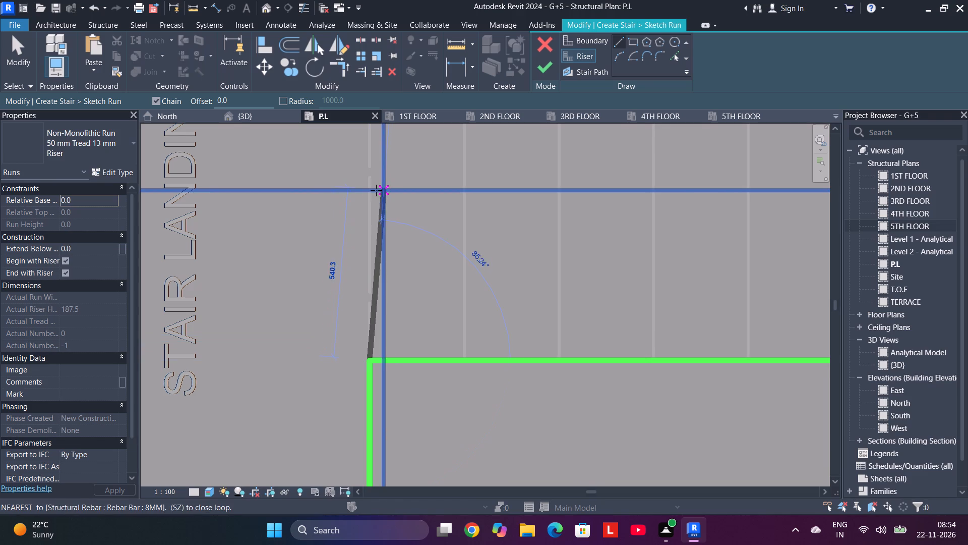
middle_drag(373, 183, 306, 459)
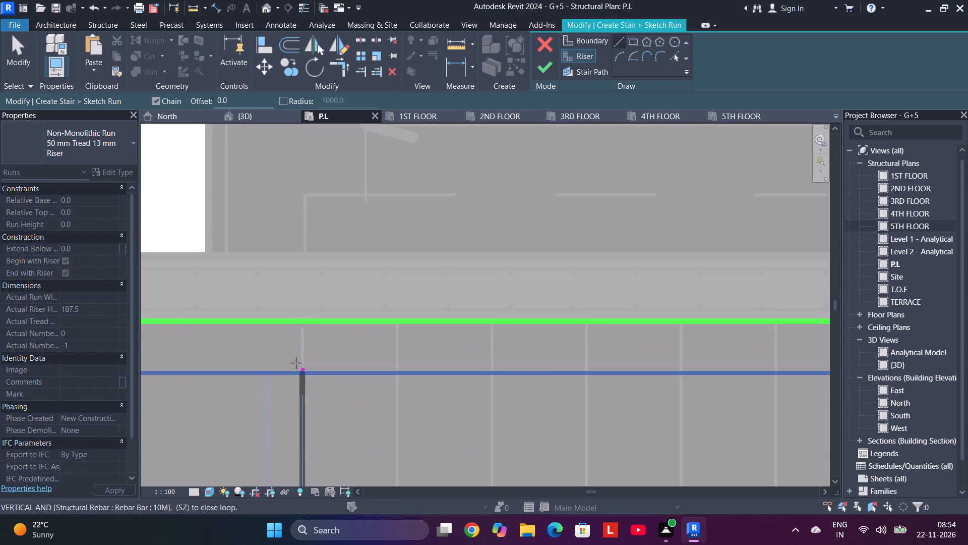
click(301, 320)
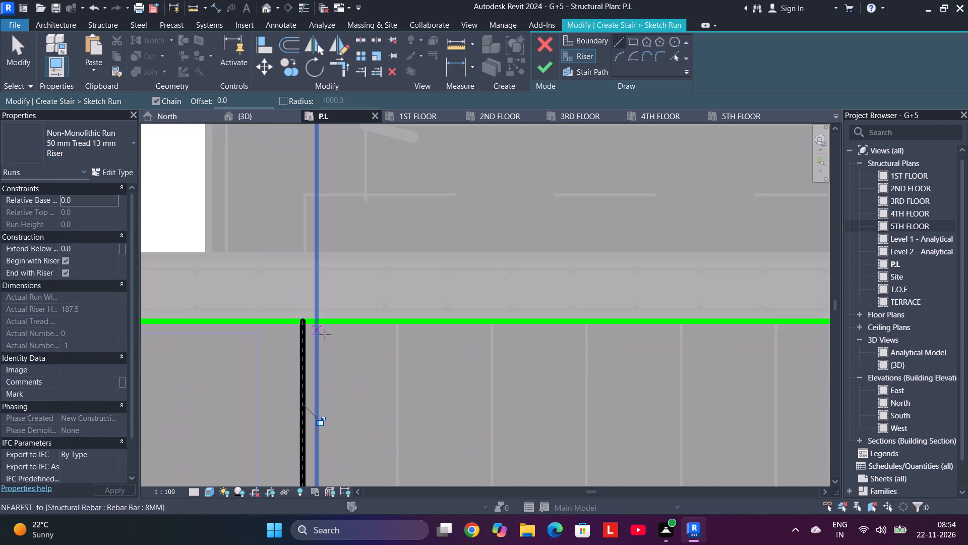
Sketch a 1000 mm riser line across the south flight along its first CAD tread line beside the landing.
scroll(340, 385, down, 3)
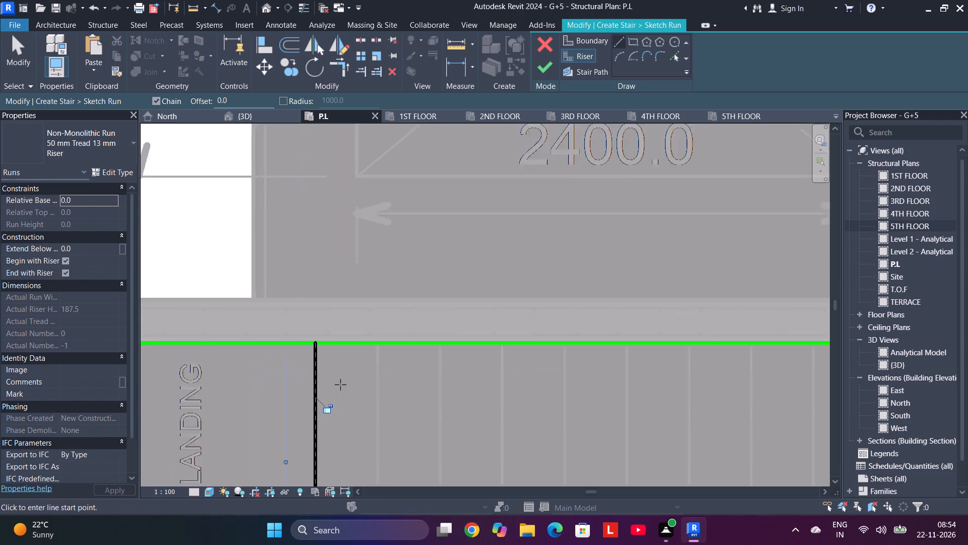
scroll(340, 385, down, 1)
middle_drag(338, 389, 363, 241)
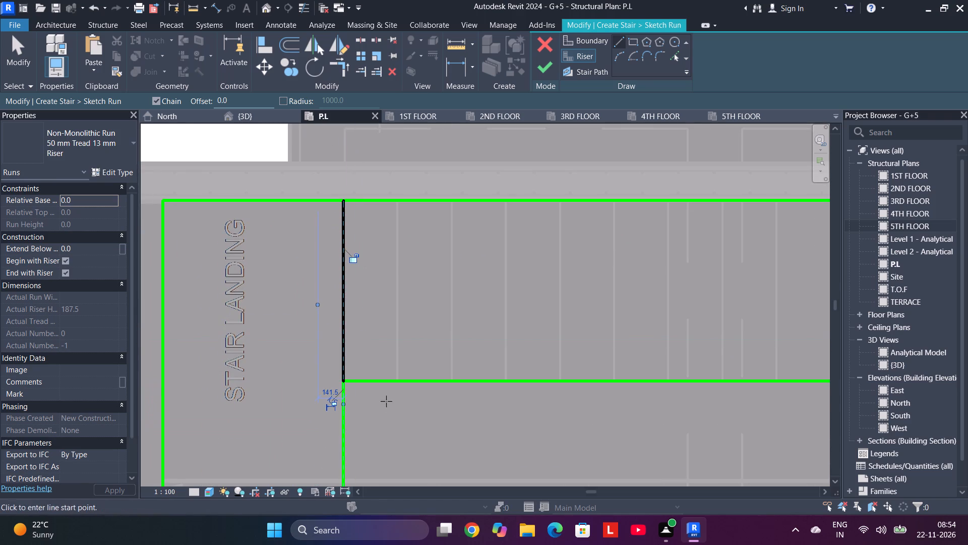
middle_drag(395, 395, 410, 238)
middle_drag(397, 354, 403, 263)
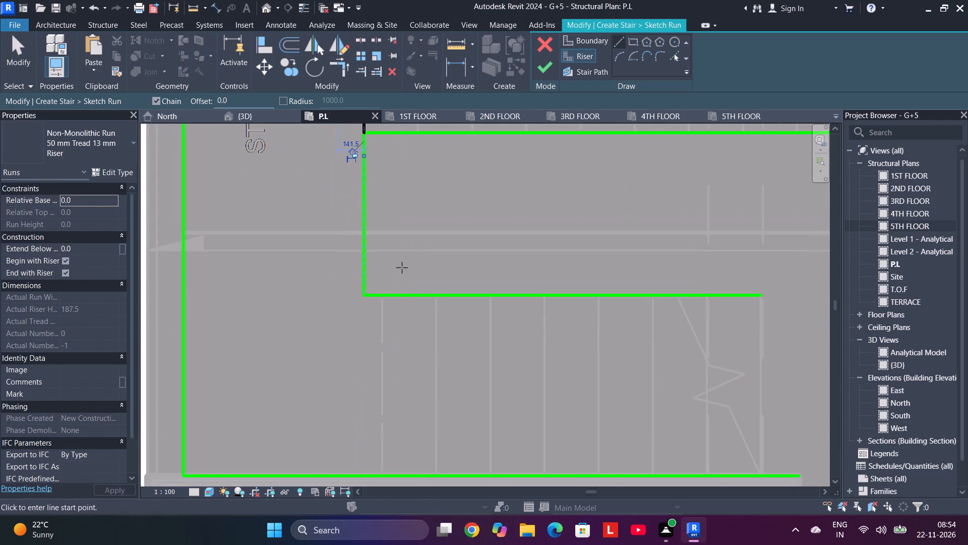
scroll(380, 310, up, 5)
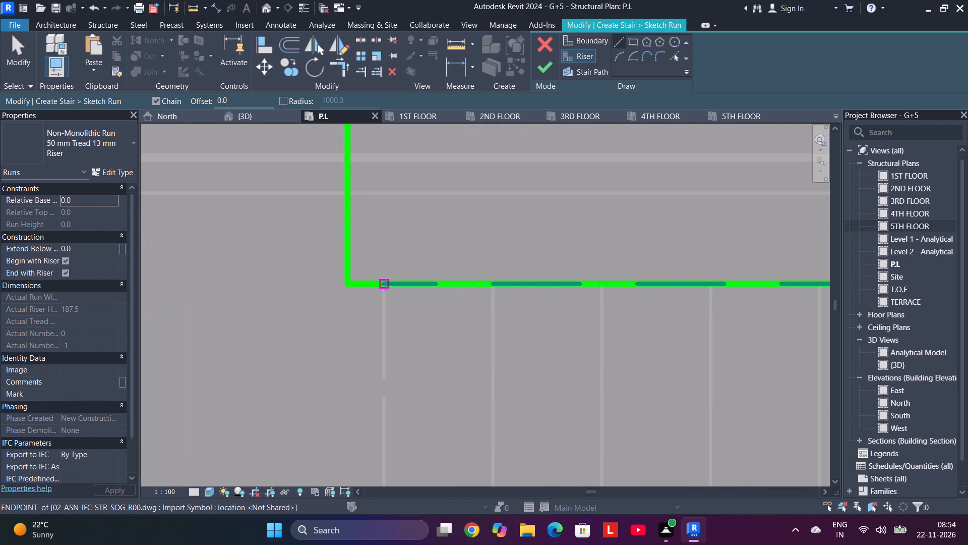
click(386, 285)
middle_drag(379, 402, 371, 236)
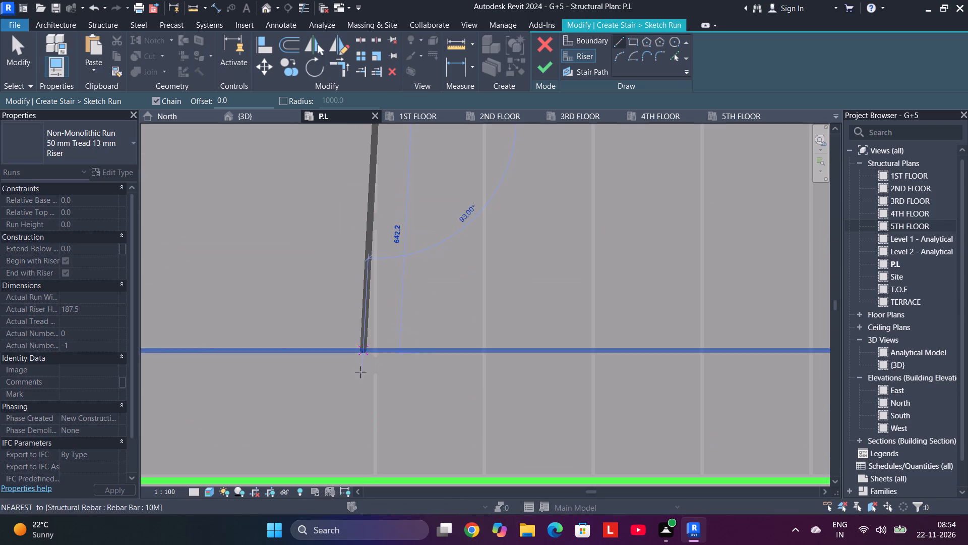
middle_drag(377, 463, 376, 416)
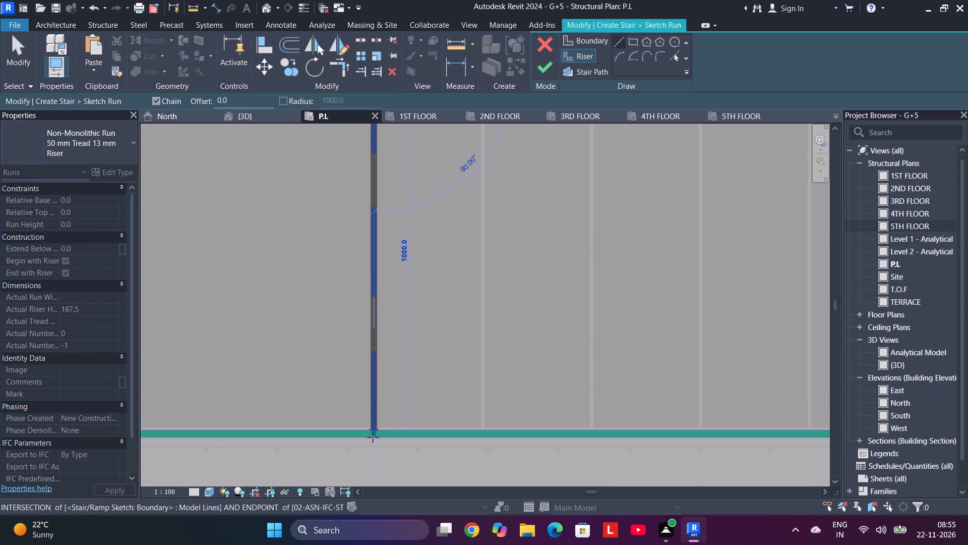
click(371, 438)
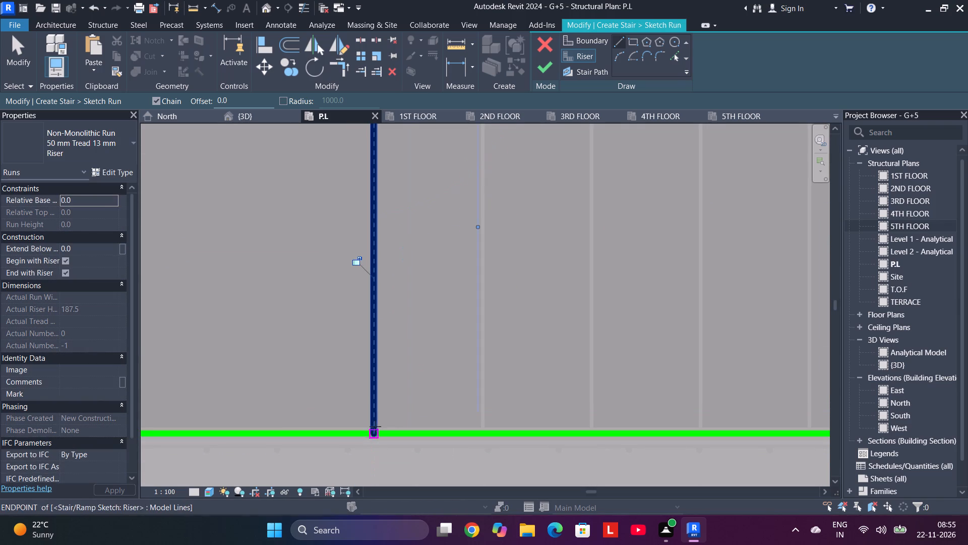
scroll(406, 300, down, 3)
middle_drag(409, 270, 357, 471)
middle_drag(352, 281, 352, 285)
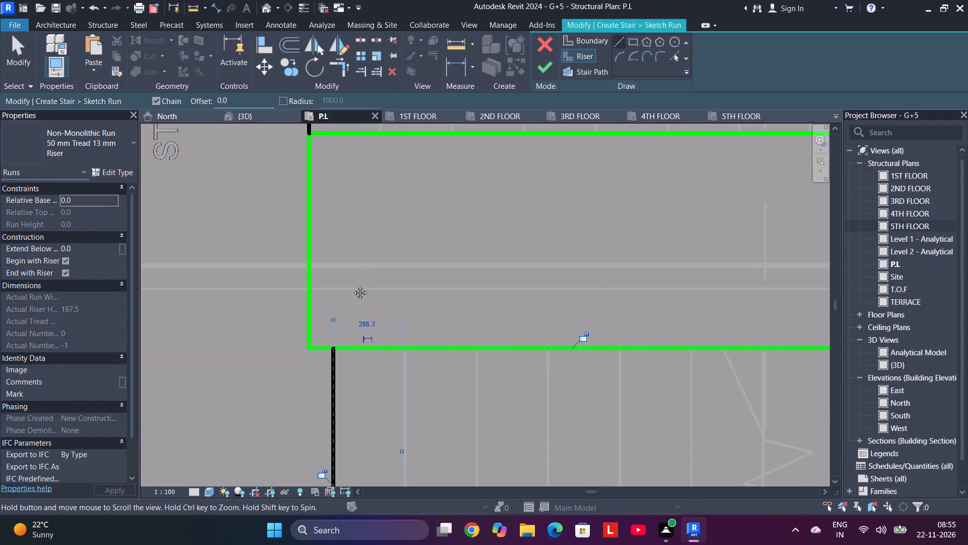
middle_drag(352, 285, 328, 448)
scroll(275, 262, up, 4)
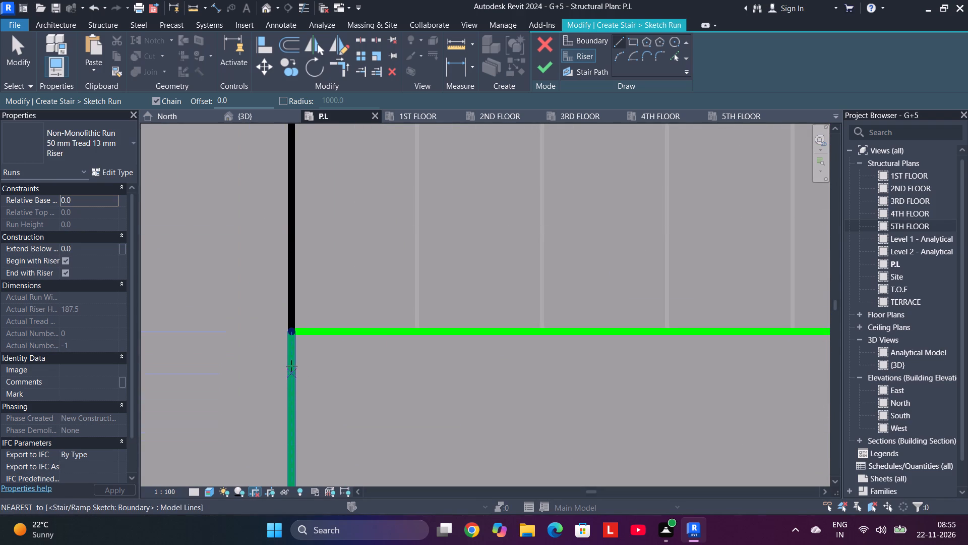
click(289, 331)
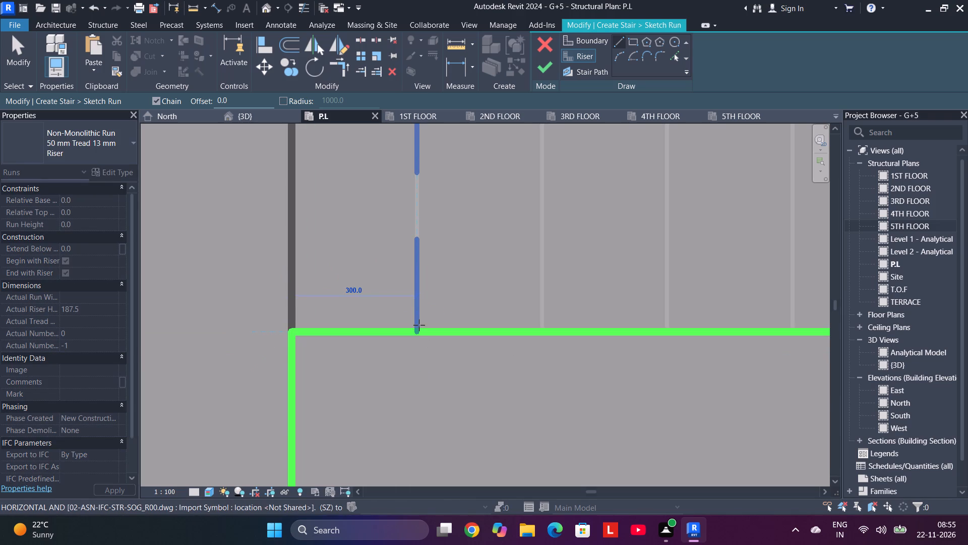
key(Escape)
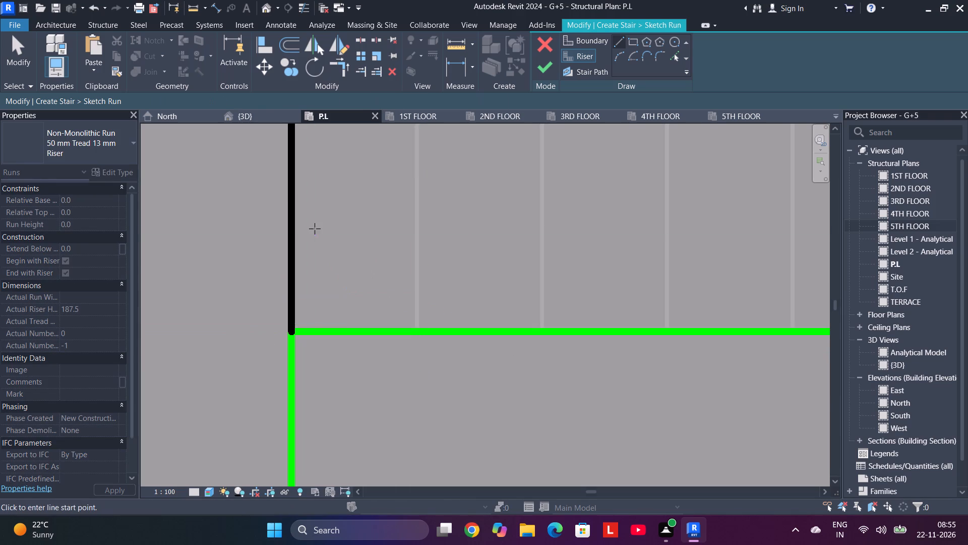
Offset the north flight's riser eastward with copies at 300 mm spacing, adding the first five risers from the landing.
scroll(284, 196, down, 7)
middle_drag(286, 228, 296, 320)
scroll(286, 228, down, 1)
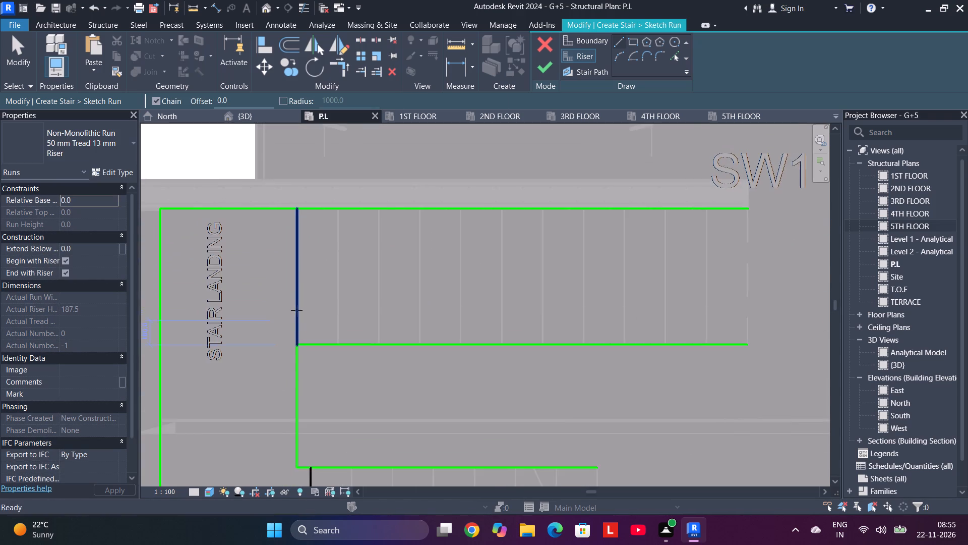
scroll(291, 293, down, 2)
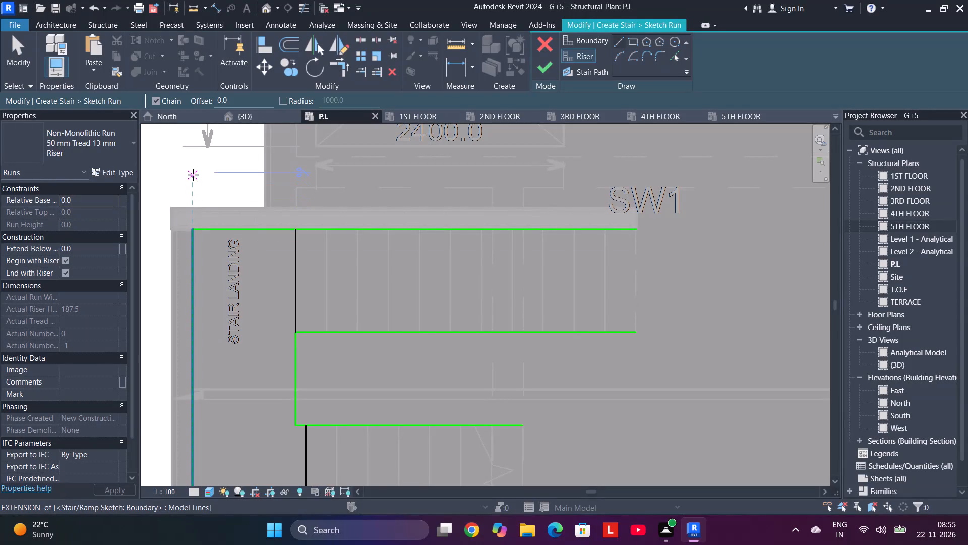
key(o)
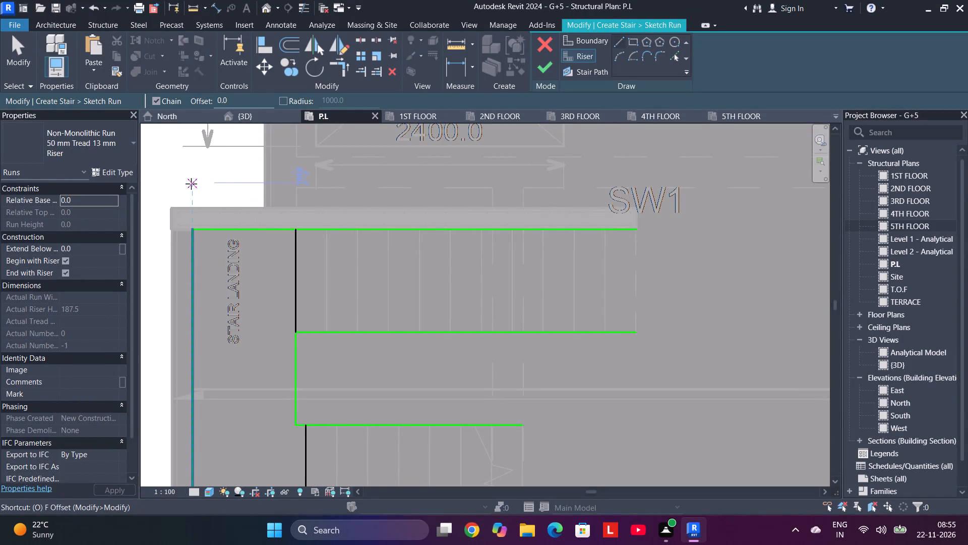
key(f)
drag(306, 98, 240, 97)
text(300)
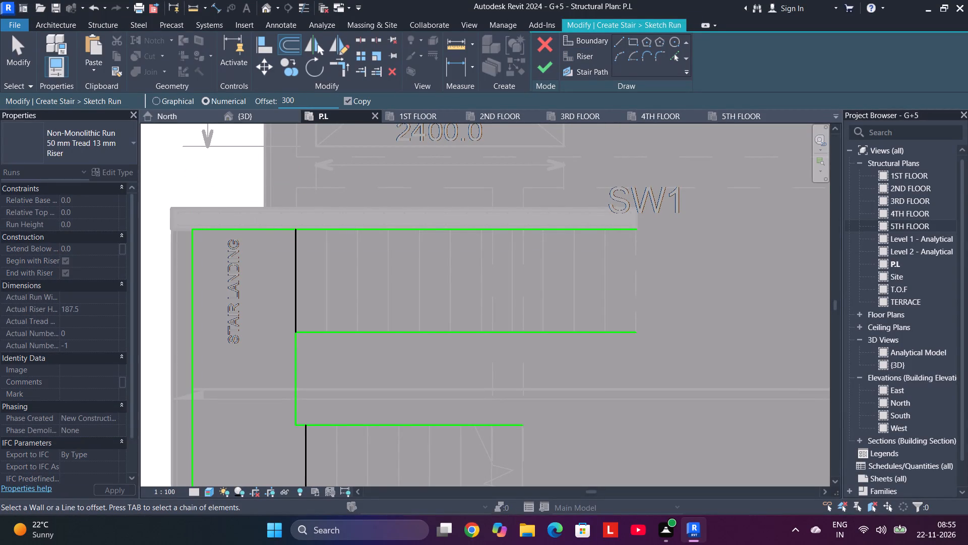
key(Return)
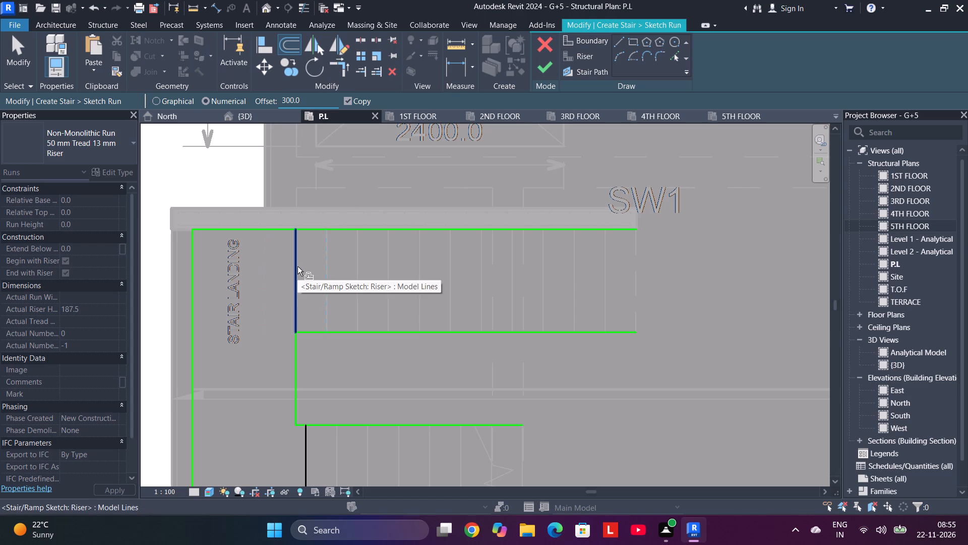
click(298, 267)
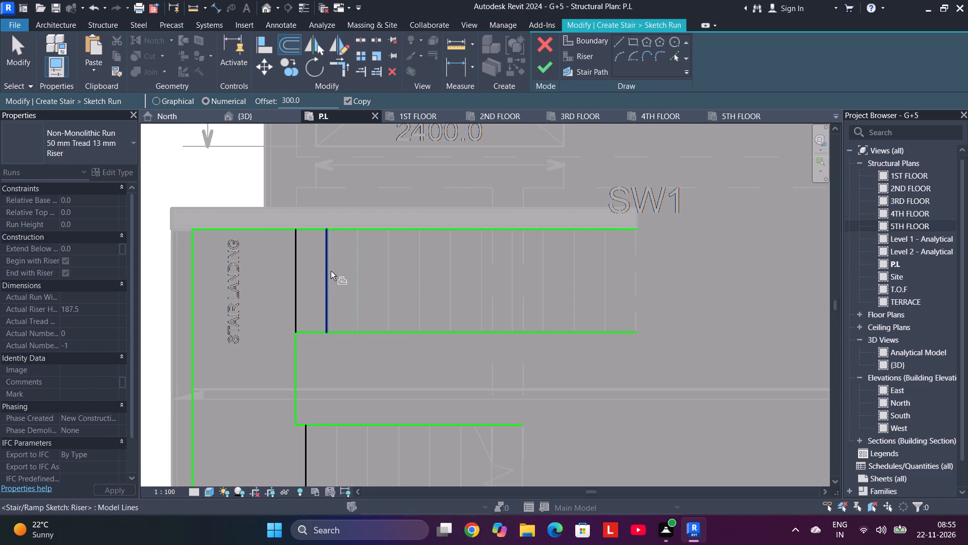
click(331, 271)
click(362, 280)
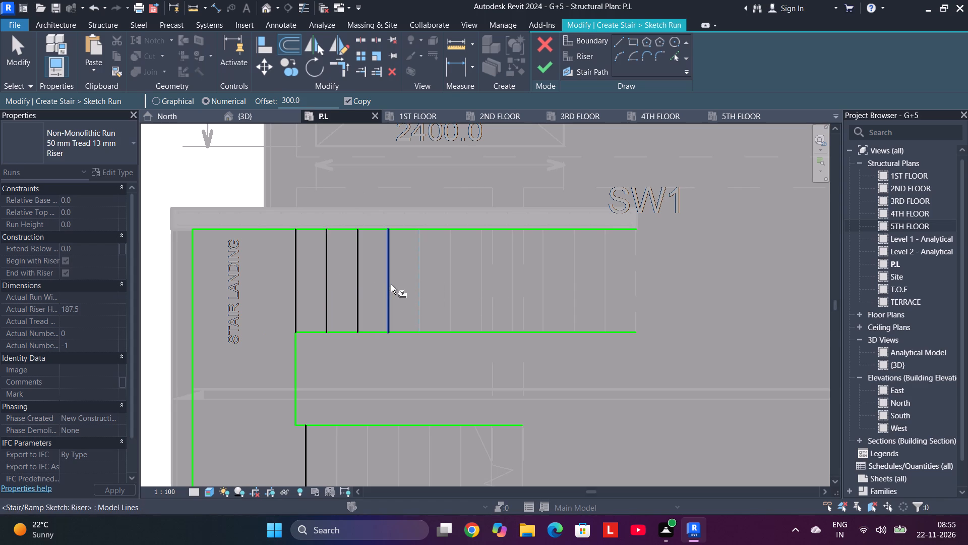
click(394, 286)
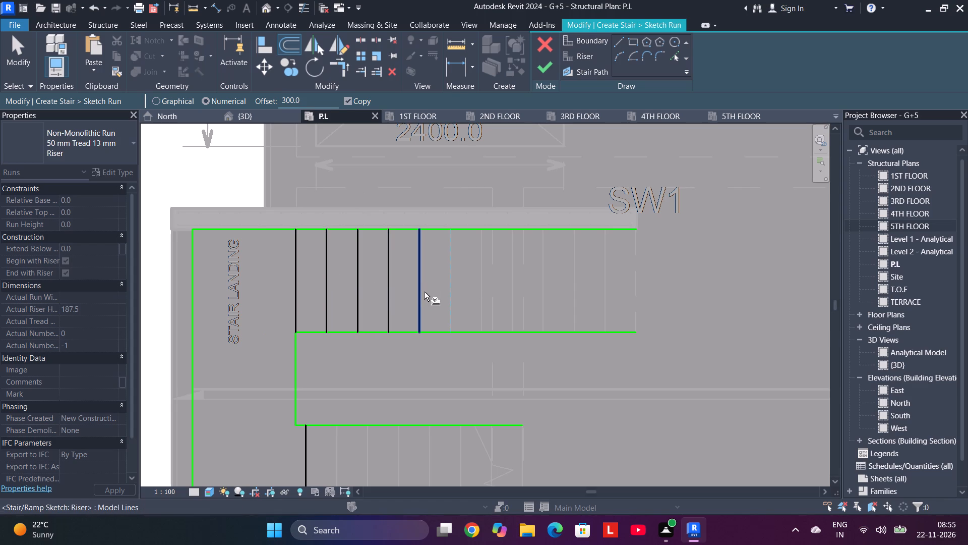
click(423, 292)
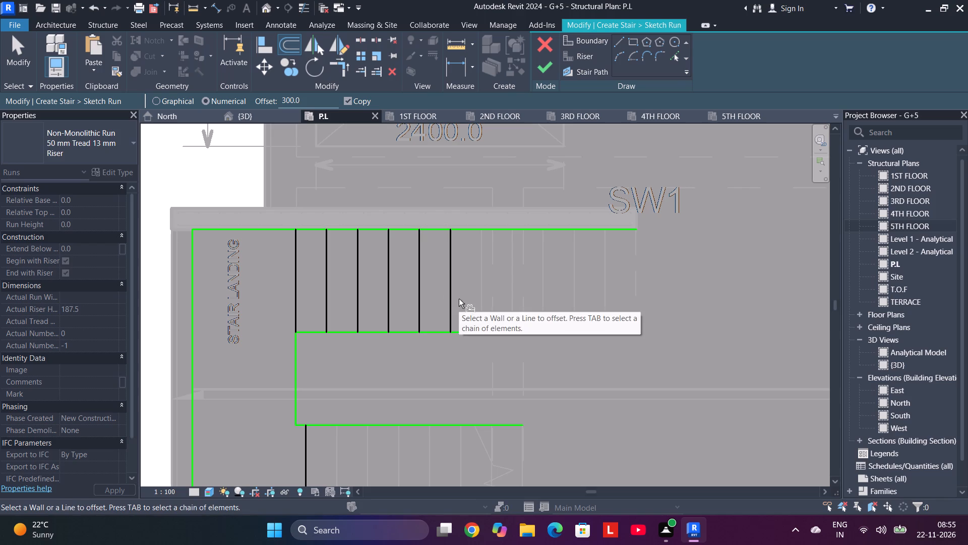
Continue the 300 mm offset copies eastward, adding six more risers up to the north flight's east end.
click(453, 303)
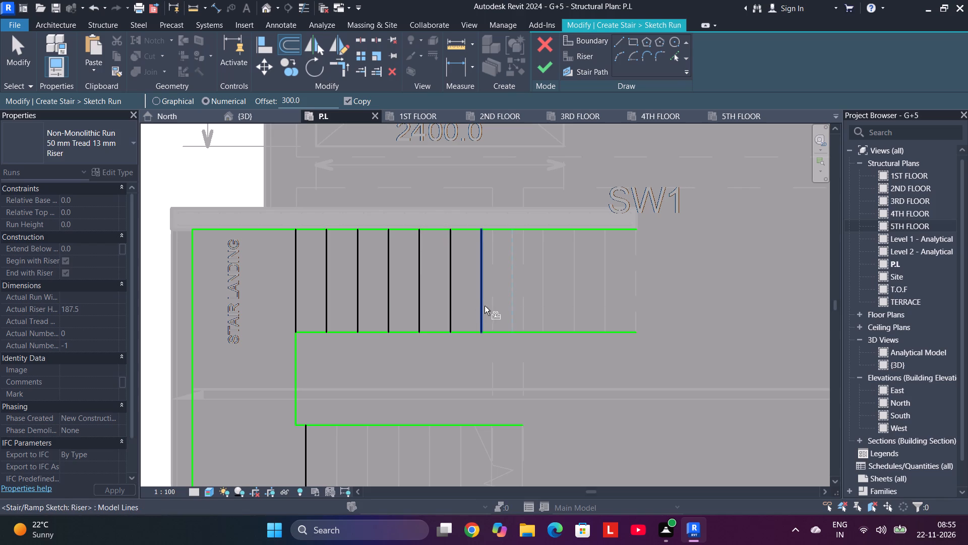
click(485, 306)
click(516, 306)
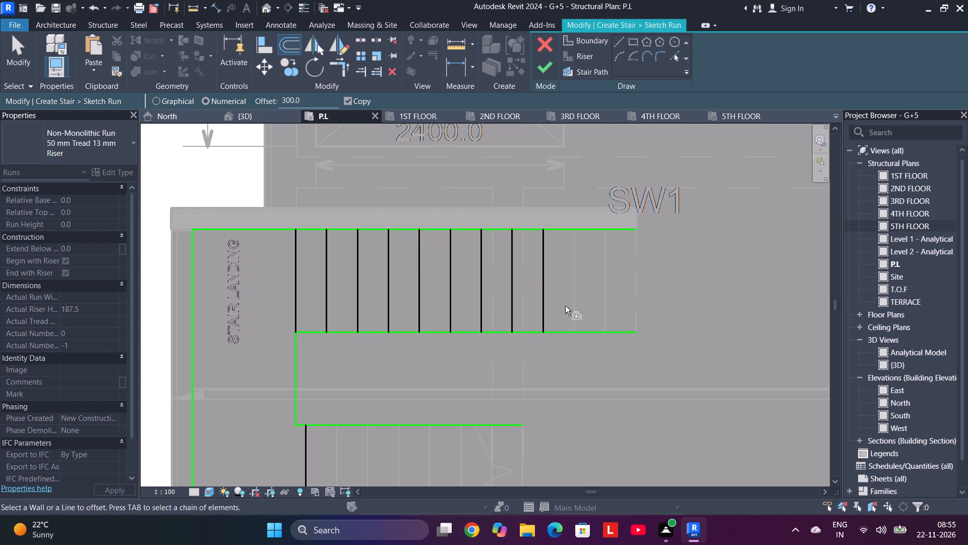
click(546, 307)
scroll(553, 309, down, 1)
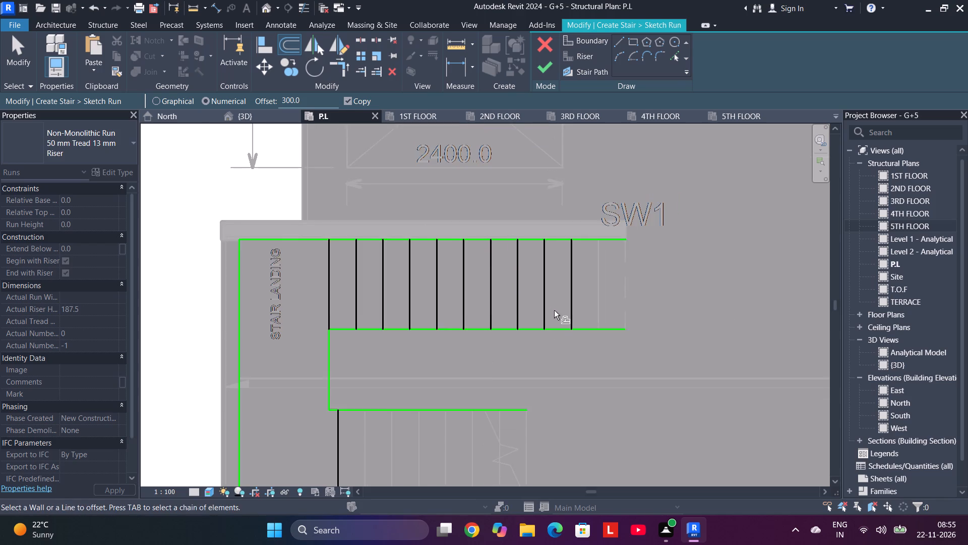
middle_drag(554, 310, 391, 301)
scroll(426, 286, up, 3)
click(403, 286)
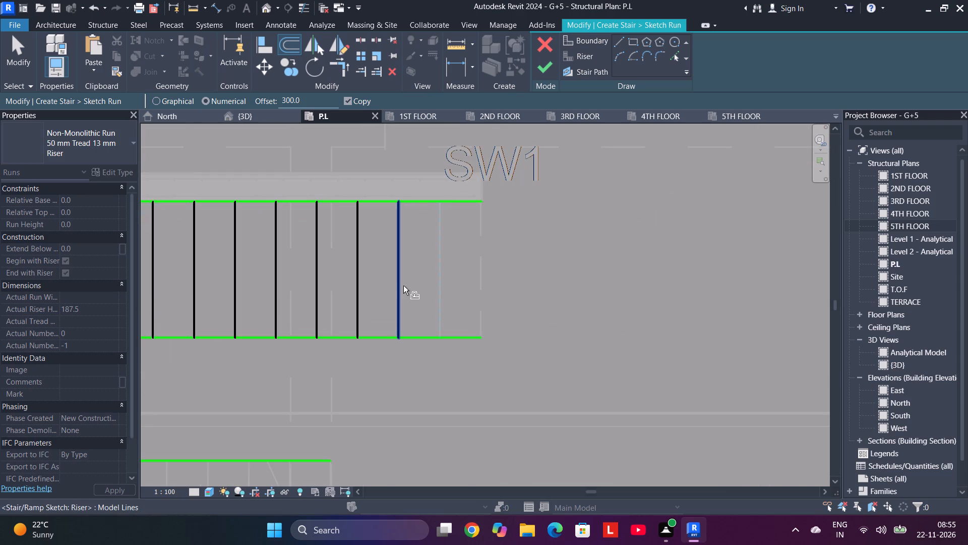
click(443, 295)
Offset the south flight's riser eastward with copies at 300 mm spacing, adding seven more risers up to the flight's east end.
scroll(442, 297, down, 8)
middle_drag(383, 370, 422, 301)
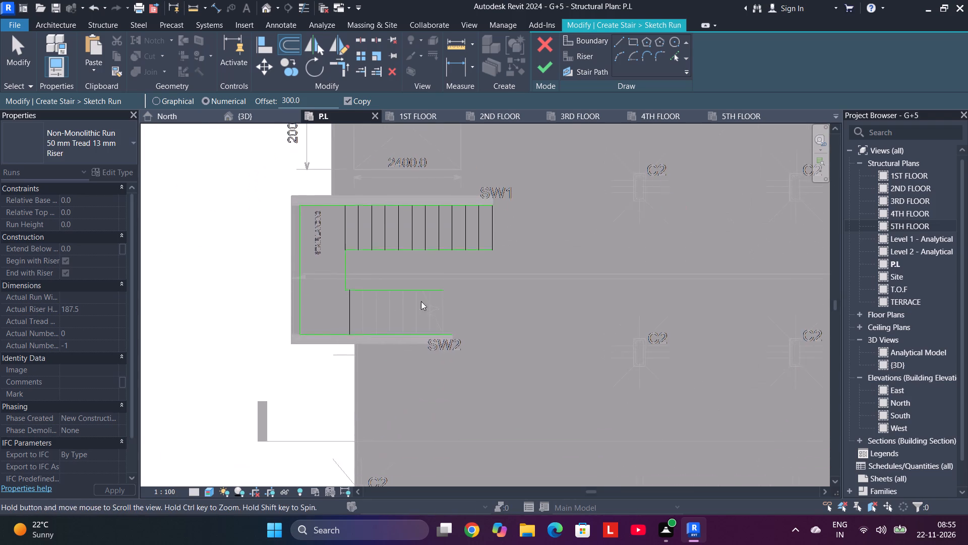
scroll(360, 316, up, 11)
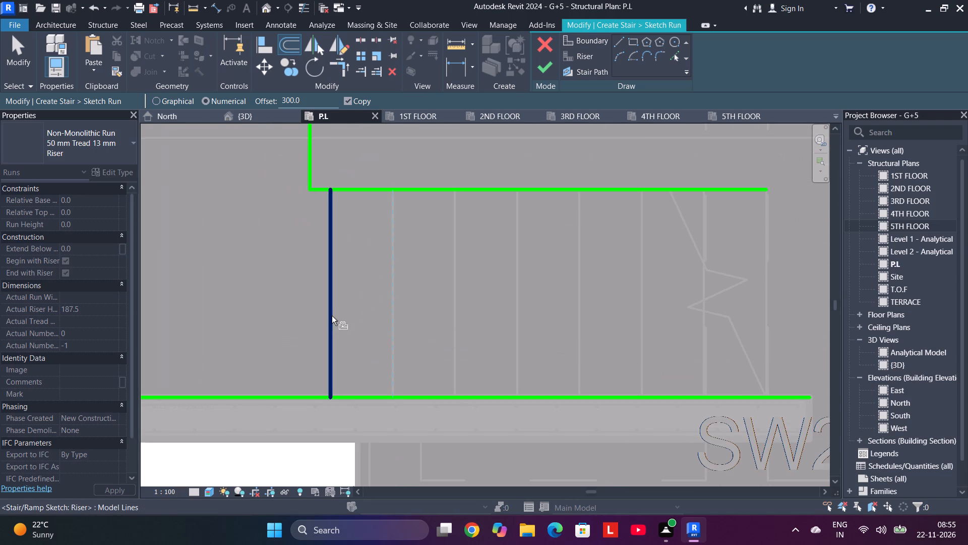
click(335, 317)
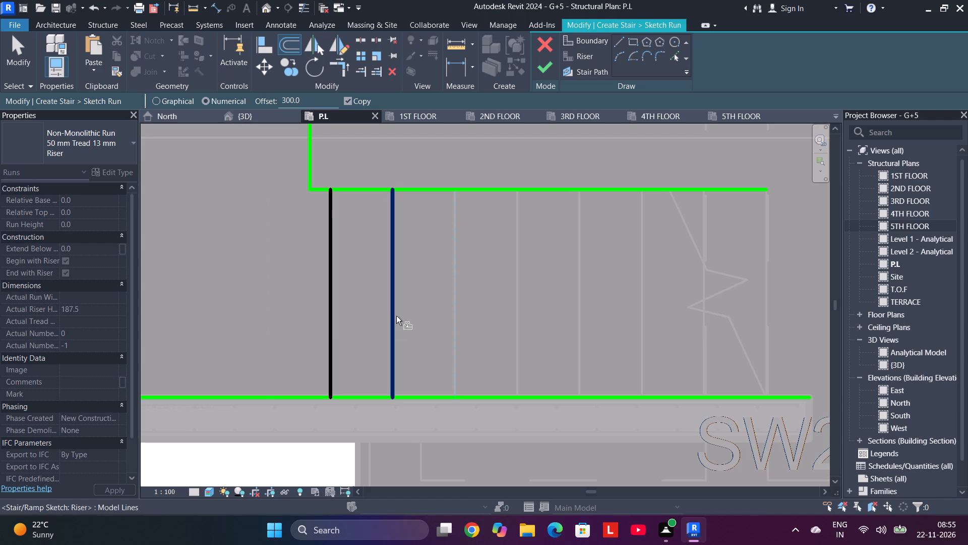
click(396, 316)
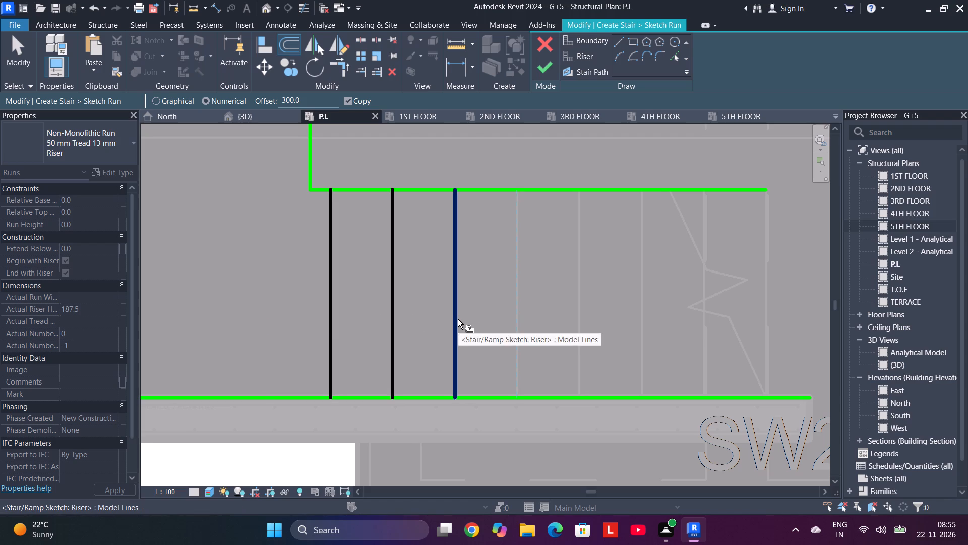
click(458, 319)
middle_drag(509, 321, 339, 322)
click(350, 319)
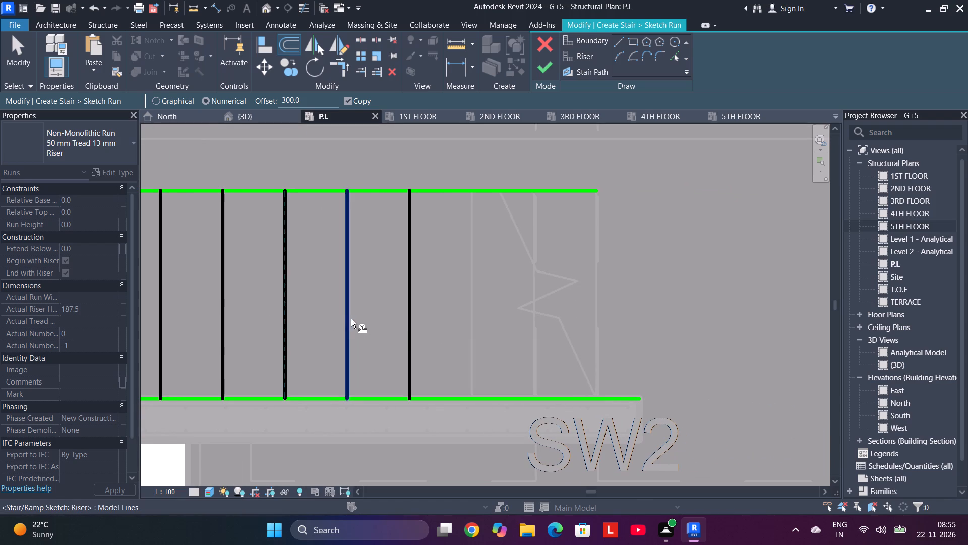
click(414, 319)
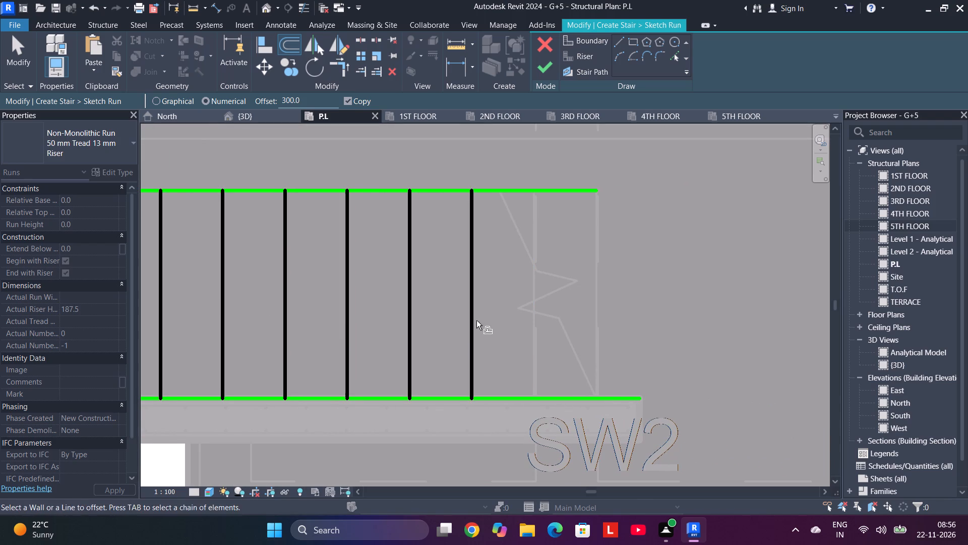
click(473, 322)
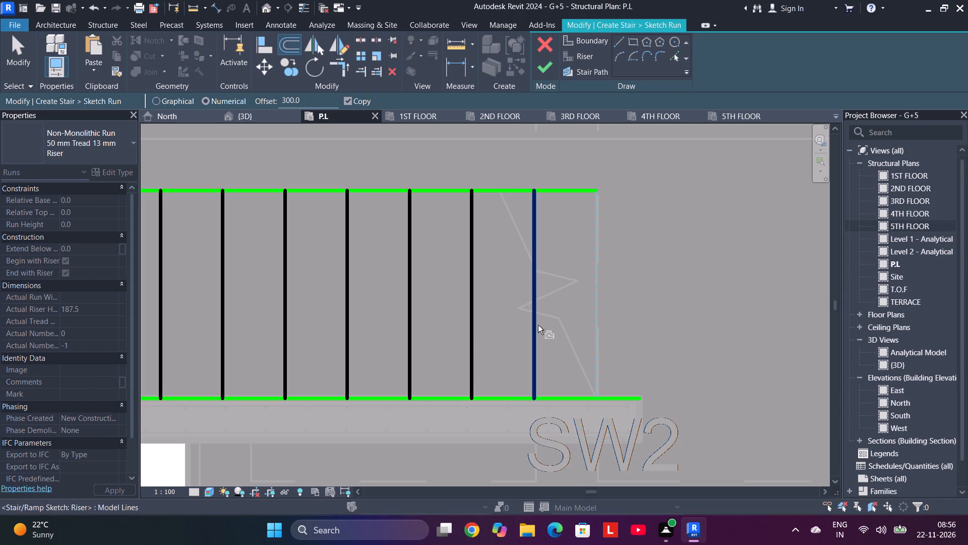
click(538, 325)
Sketch the stair path from the south flight's east end across the landing and along the north flight, with legs about 2700 and 3800 mm.
scroll(537, 325, down, 9)
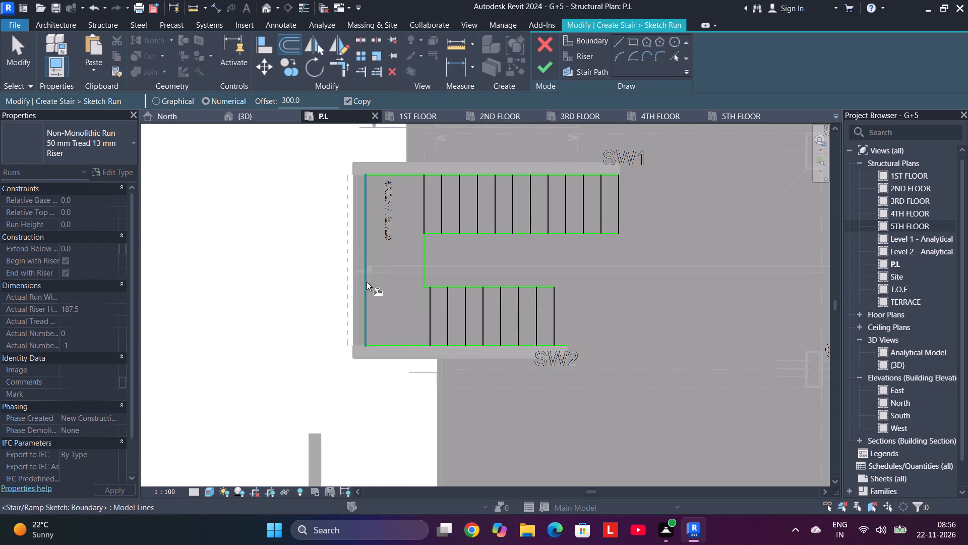
click(593, 75)
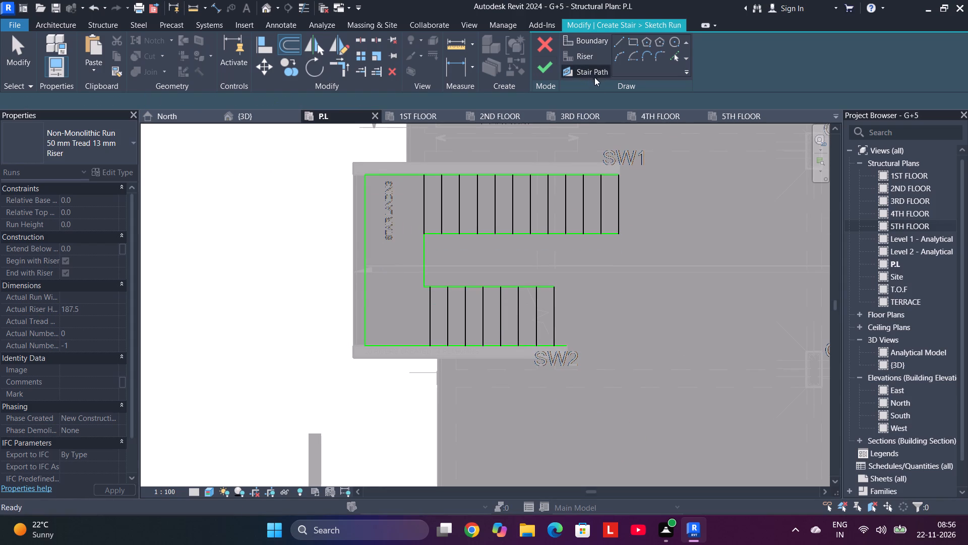
scroll(555, 315, up, 5)
click(553, 320)
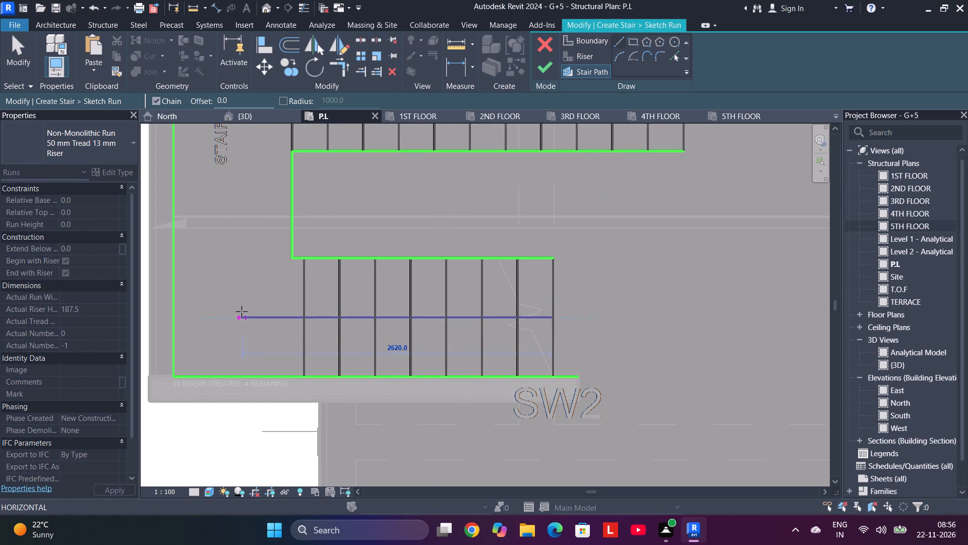
click(234, 311)
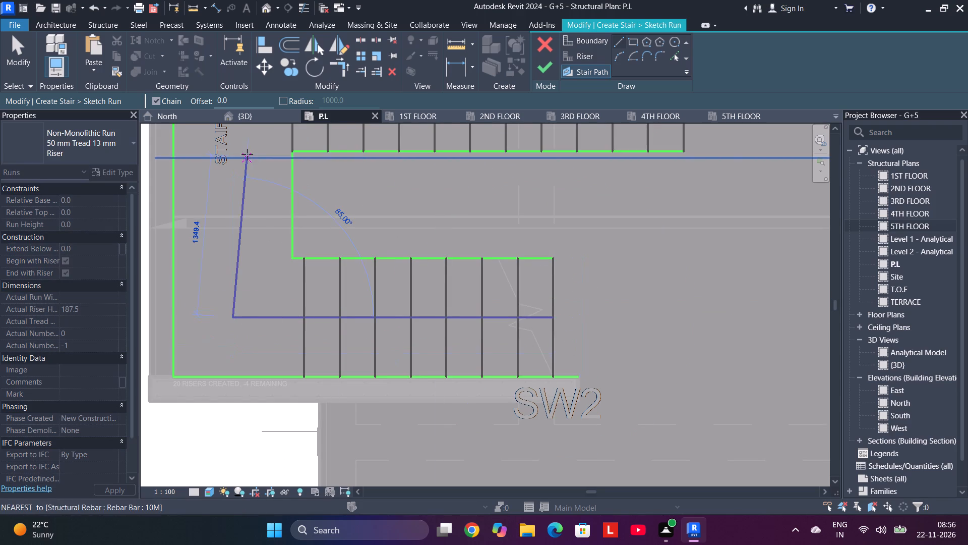
middle_drag(247, 154, 209, 323)
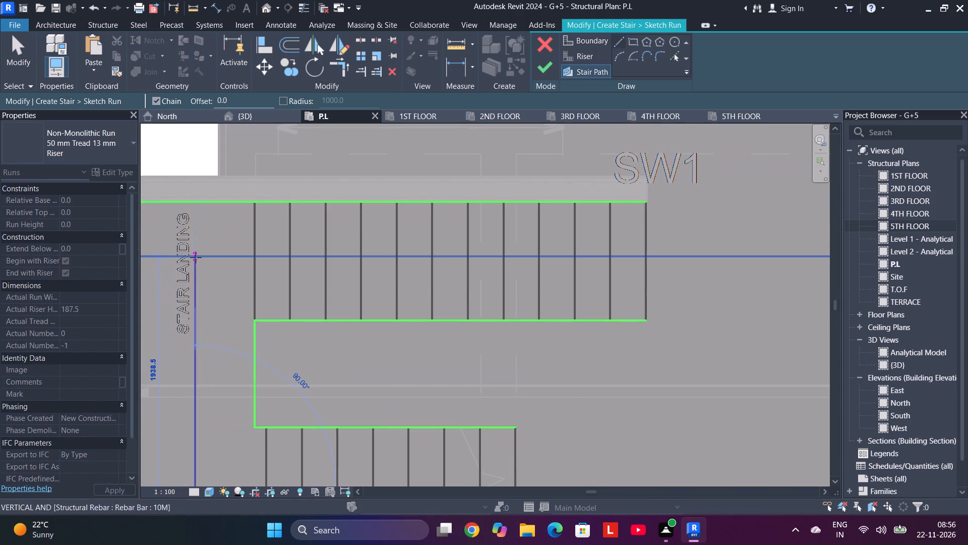
click(196, 258)
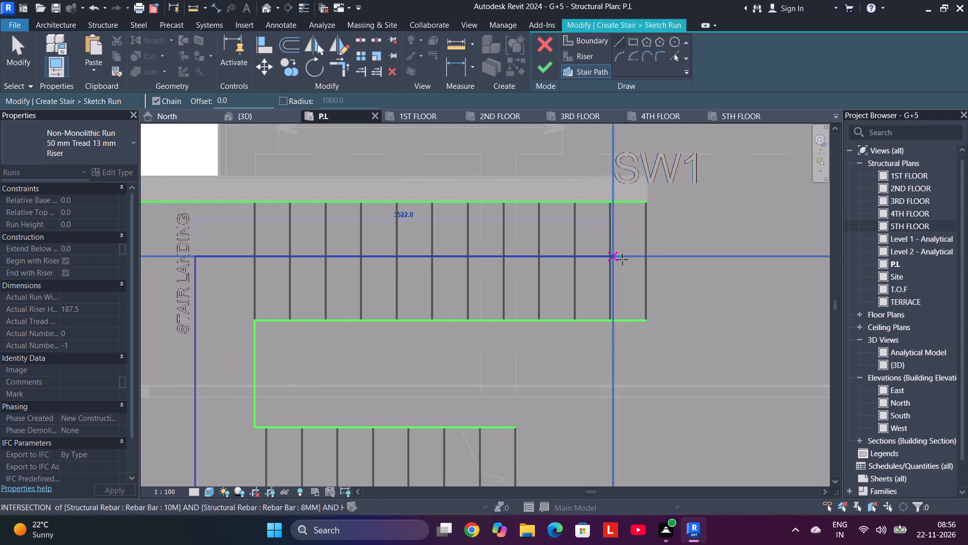
click(642, 260)
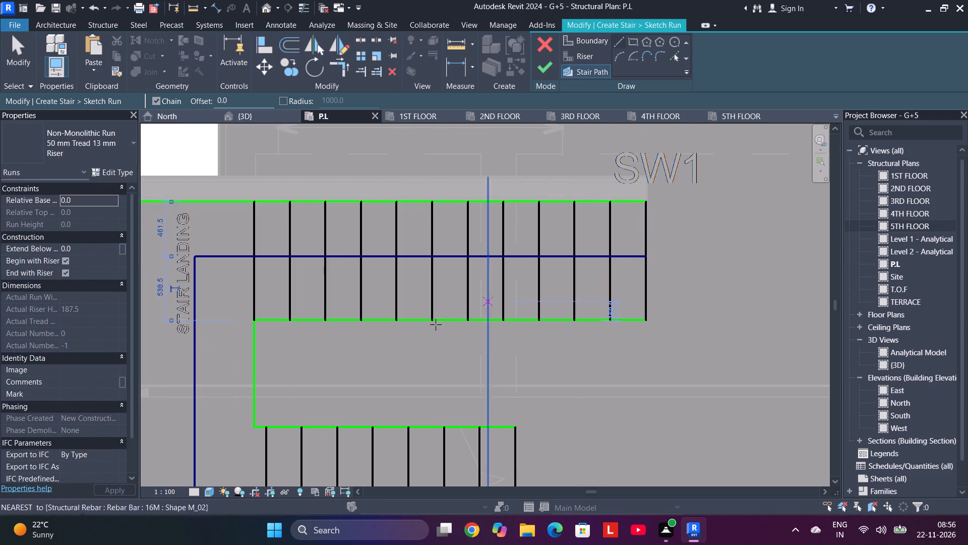
Finish the run sketch and complete the stair.
scroll(381, 355, down, 4)
middle_drag(357, 383, 365, 333)
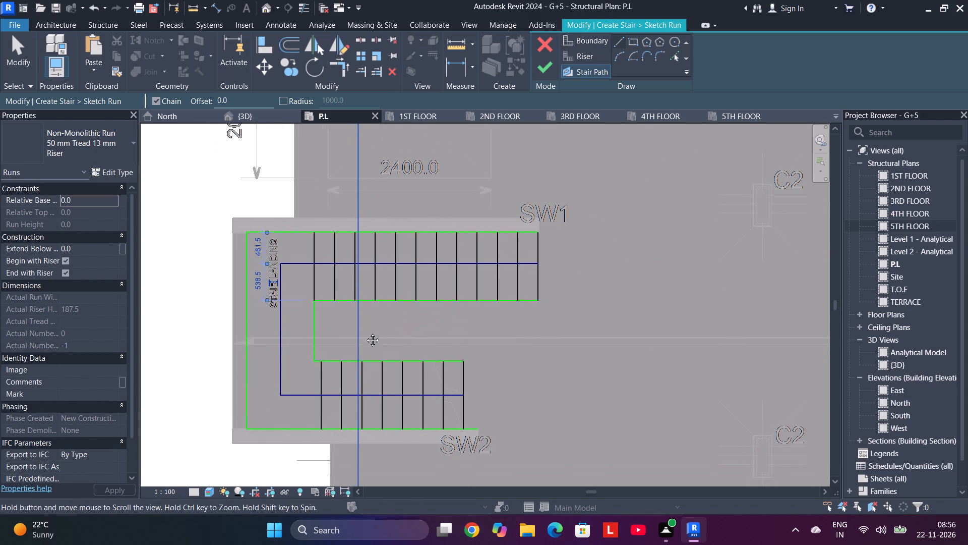
middle_drag(365, 333, 365, 326)
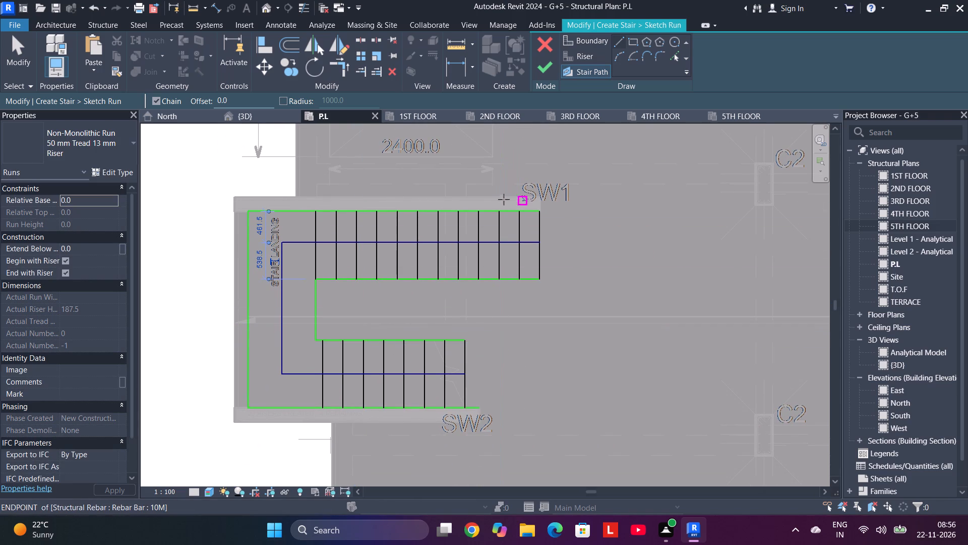
click(550, 73)
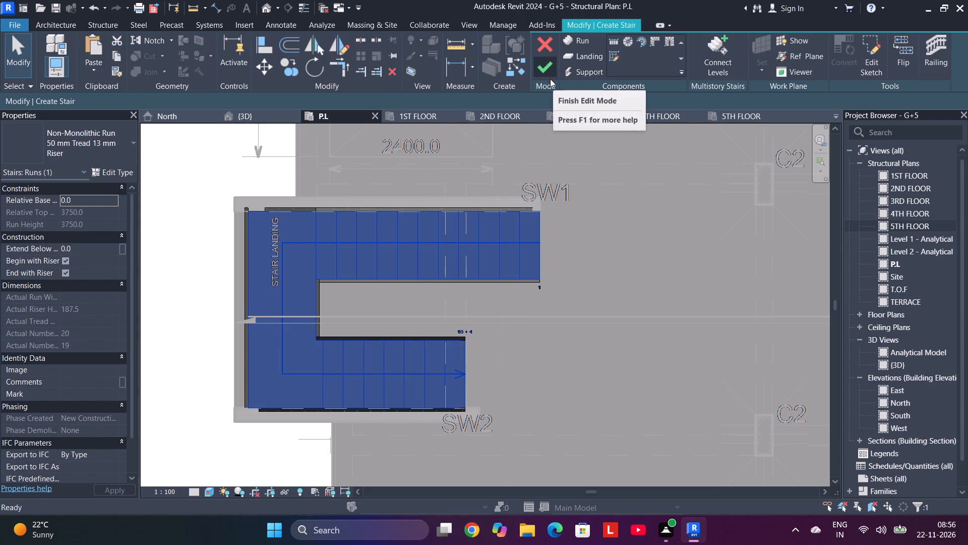
click(544, 72)
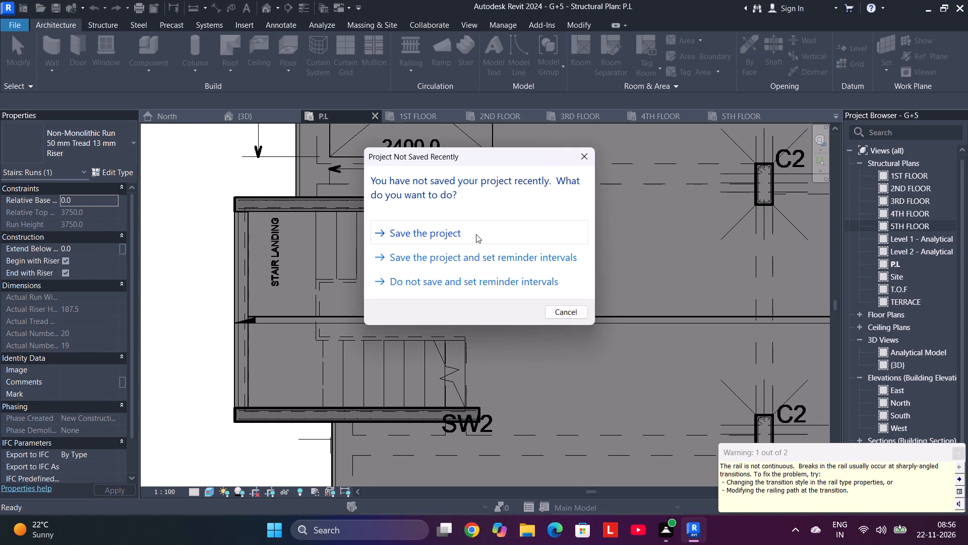
Save the project.
click(476, 234)
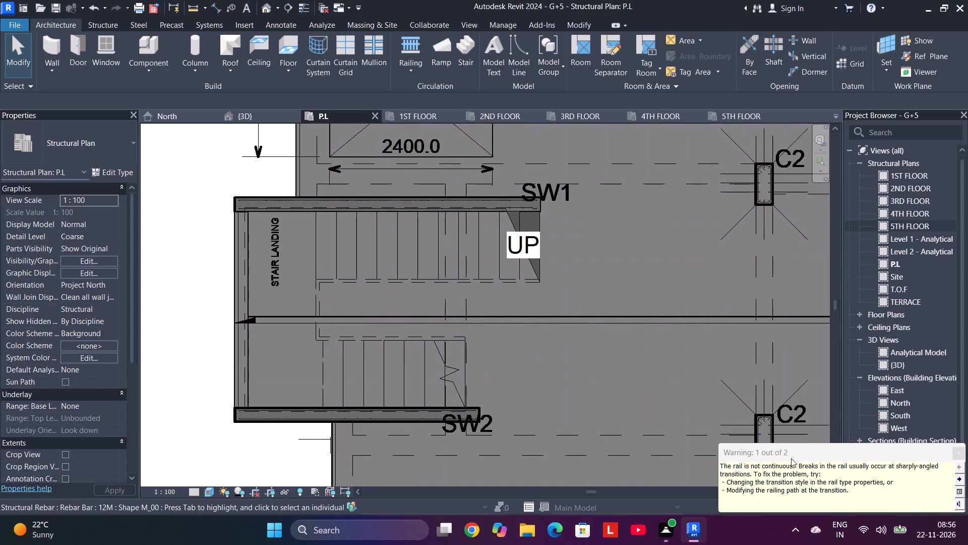
click(956, 456)
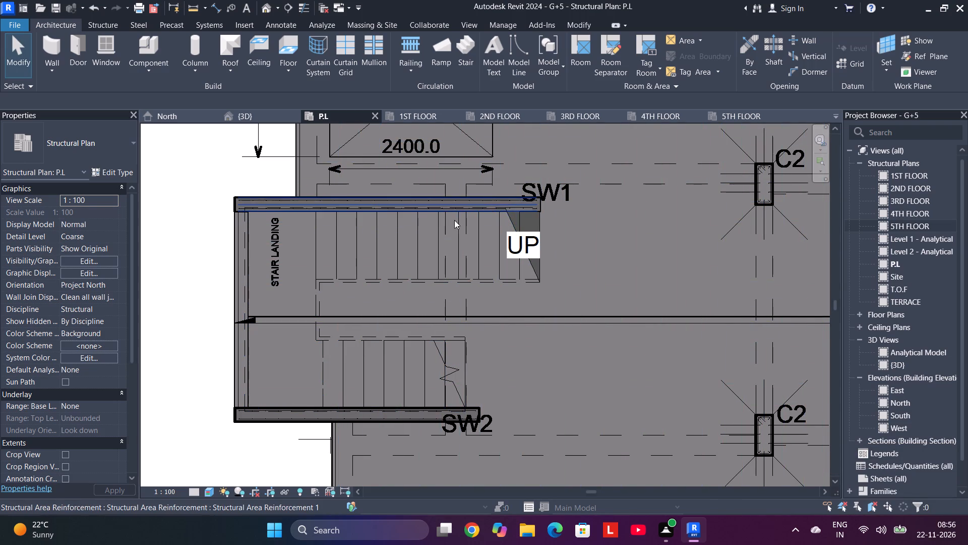
Reopen the completed staircase on the P.L plan for editing.
scroll(388, 238, down, 4)
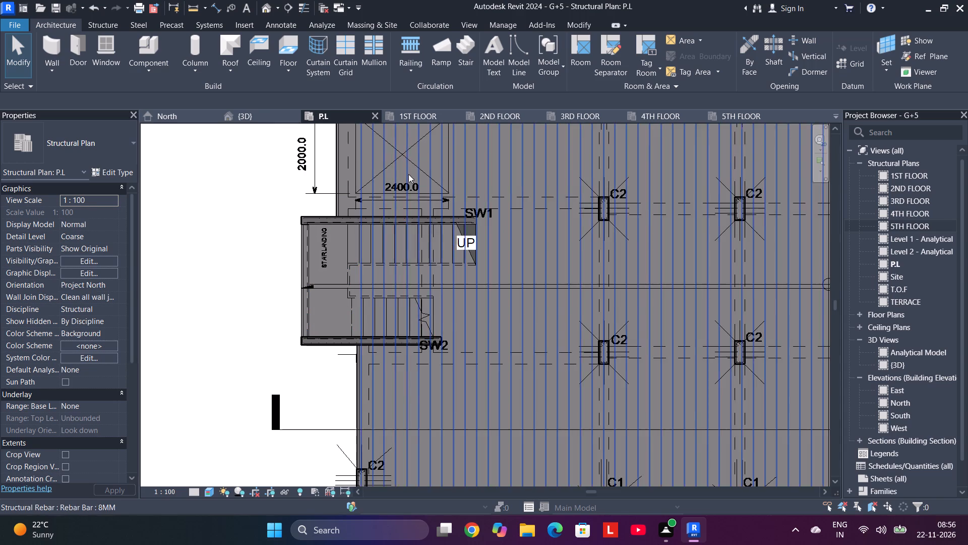
click(416, 253)
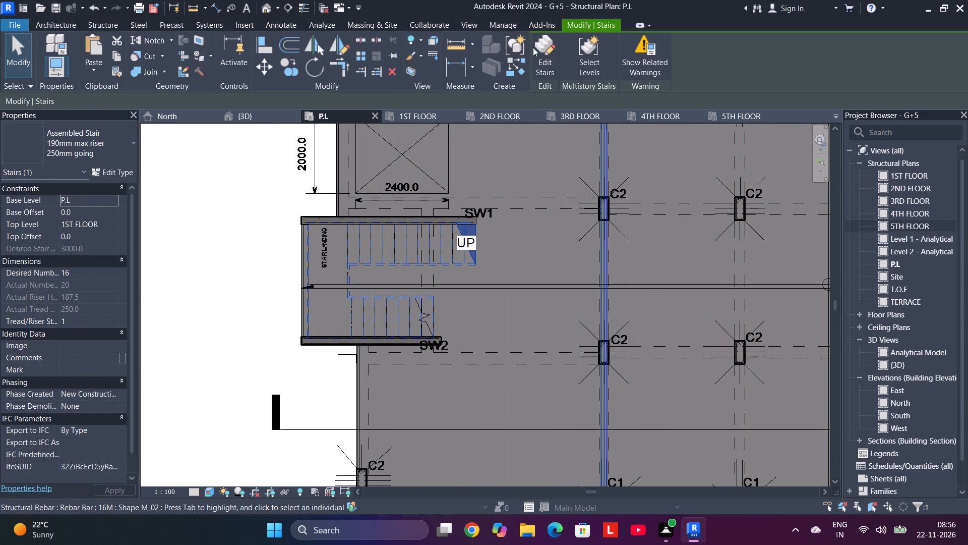
click(542, 47)
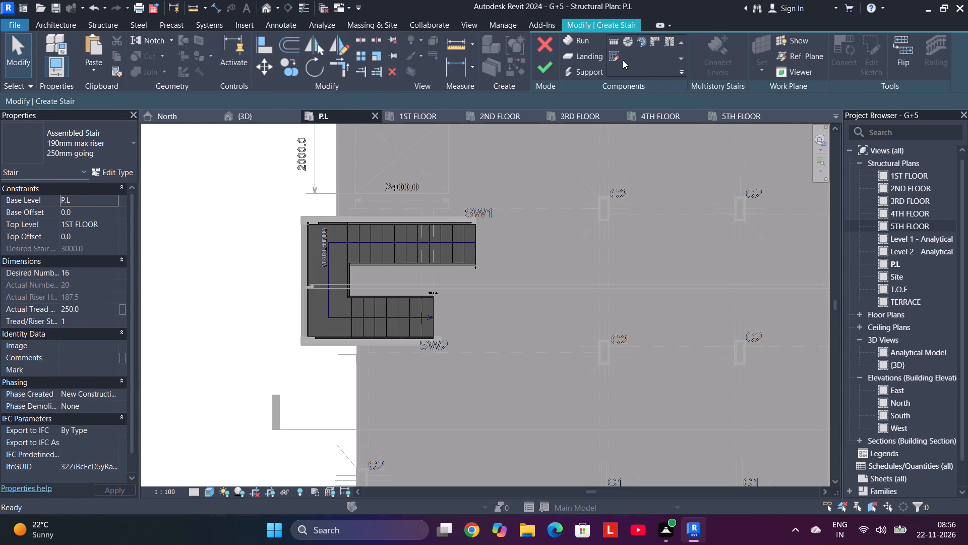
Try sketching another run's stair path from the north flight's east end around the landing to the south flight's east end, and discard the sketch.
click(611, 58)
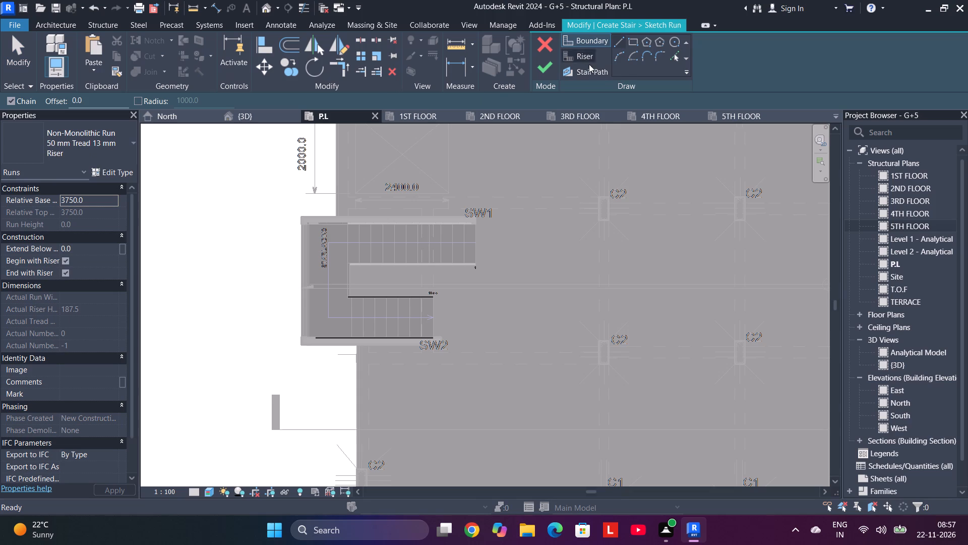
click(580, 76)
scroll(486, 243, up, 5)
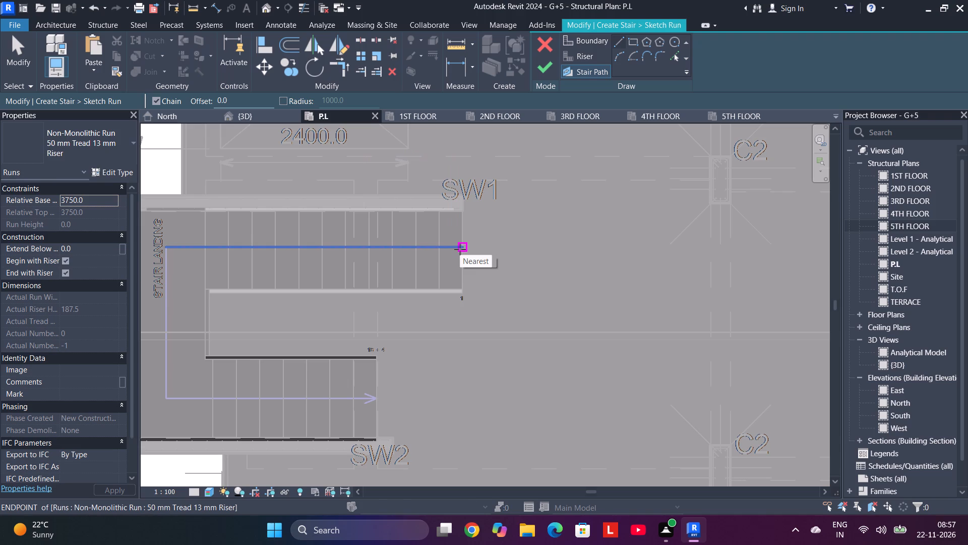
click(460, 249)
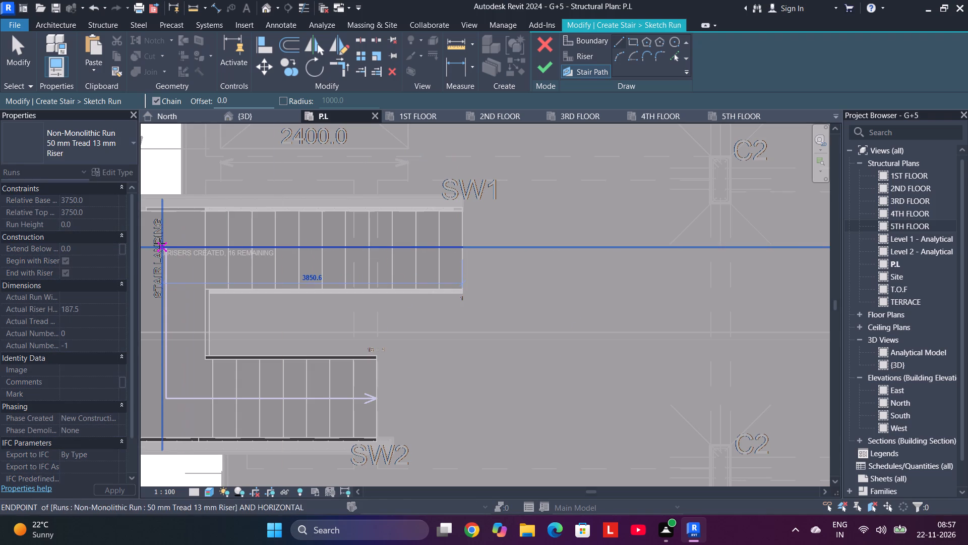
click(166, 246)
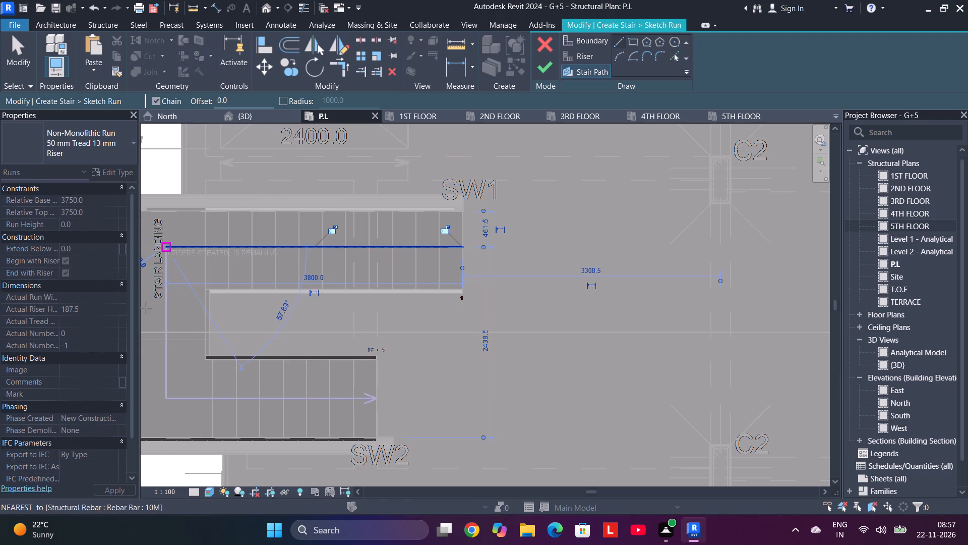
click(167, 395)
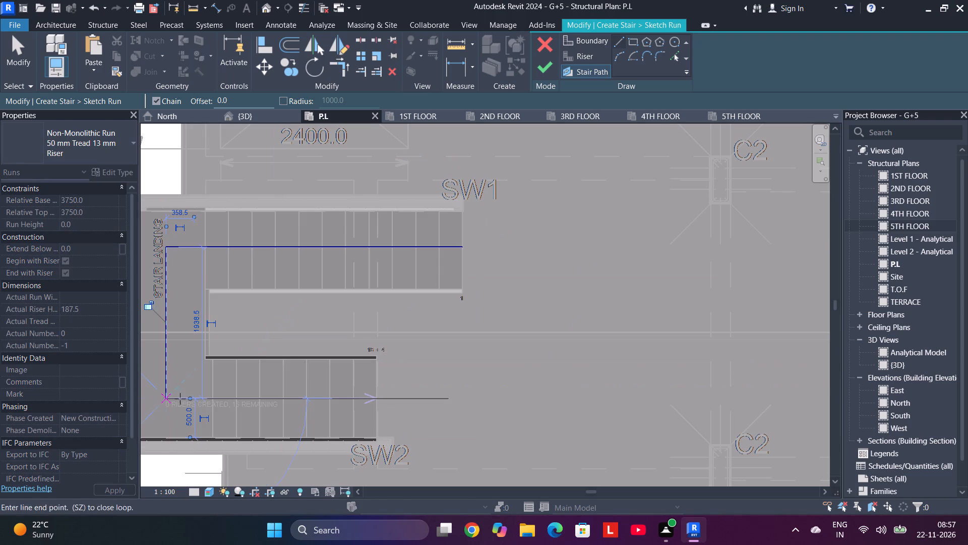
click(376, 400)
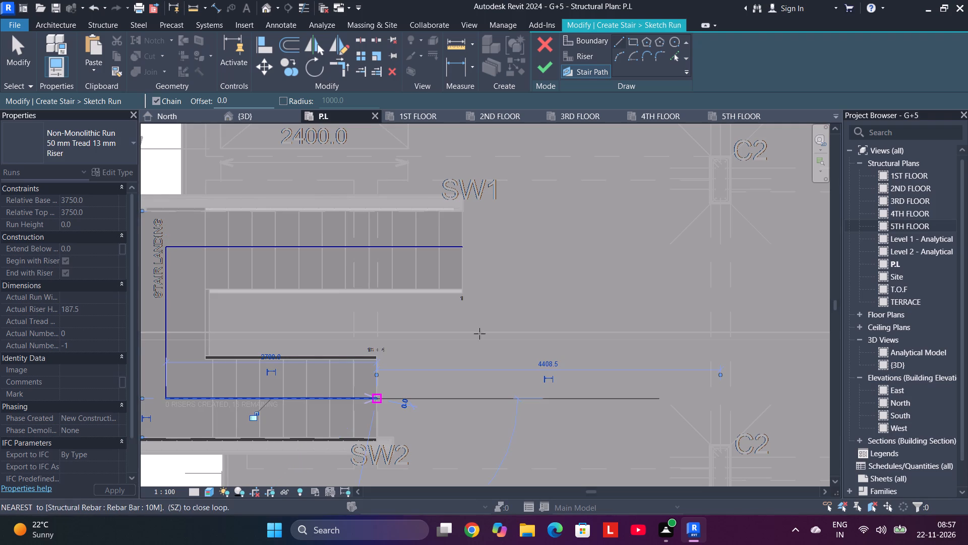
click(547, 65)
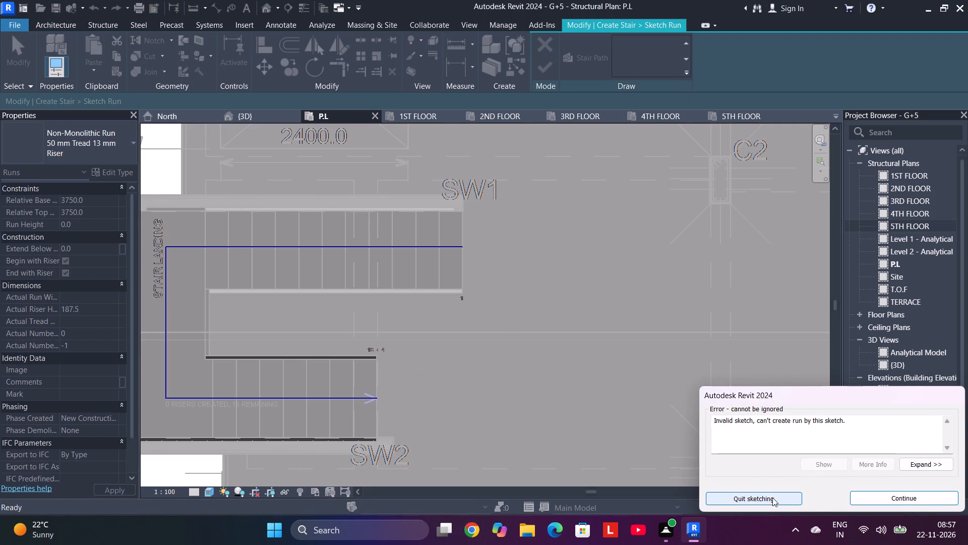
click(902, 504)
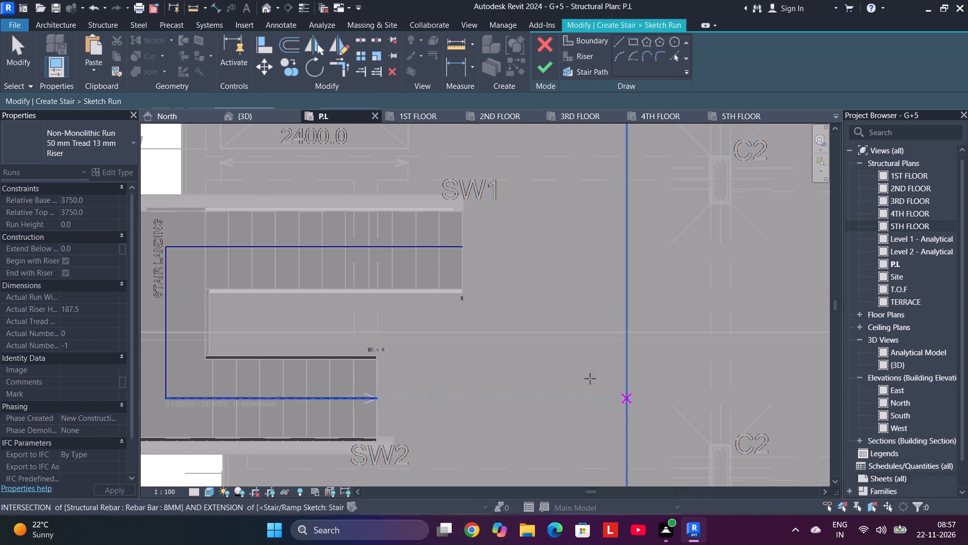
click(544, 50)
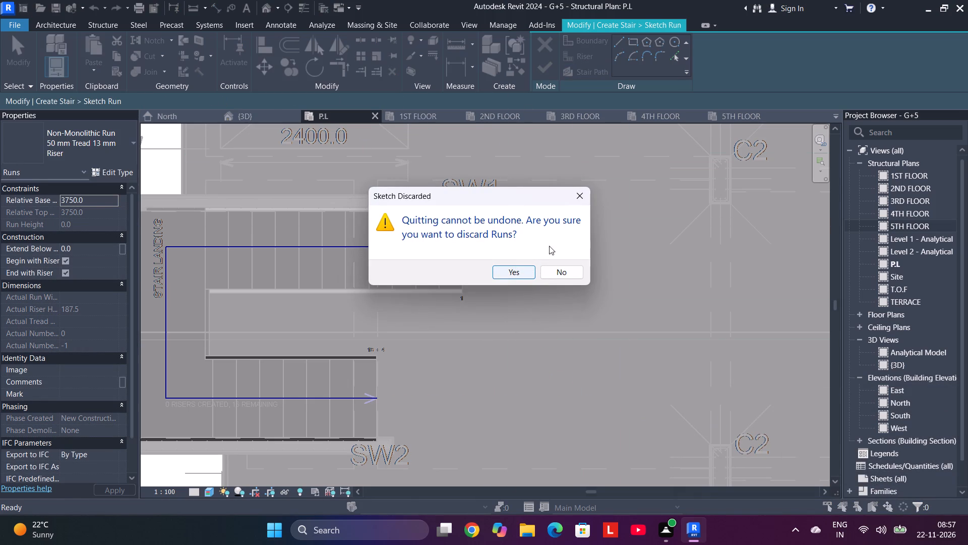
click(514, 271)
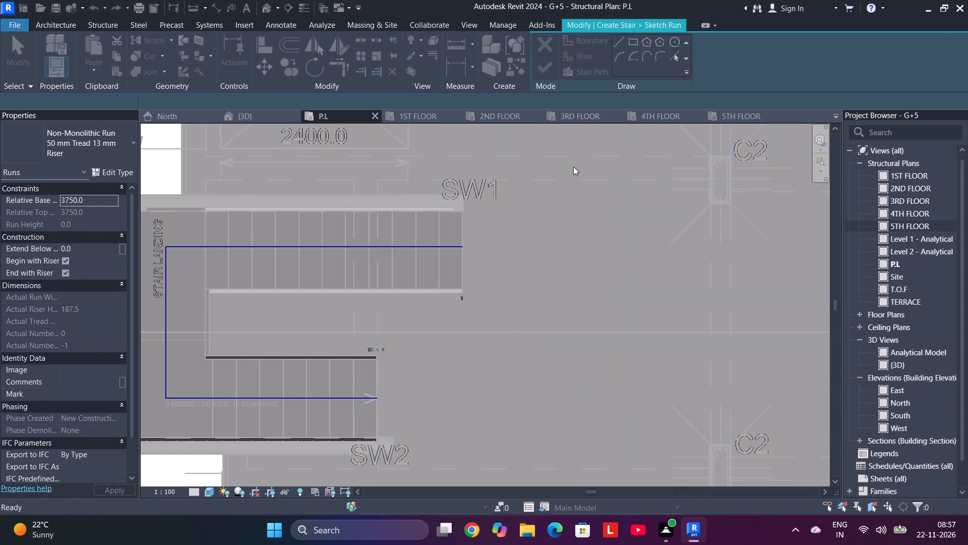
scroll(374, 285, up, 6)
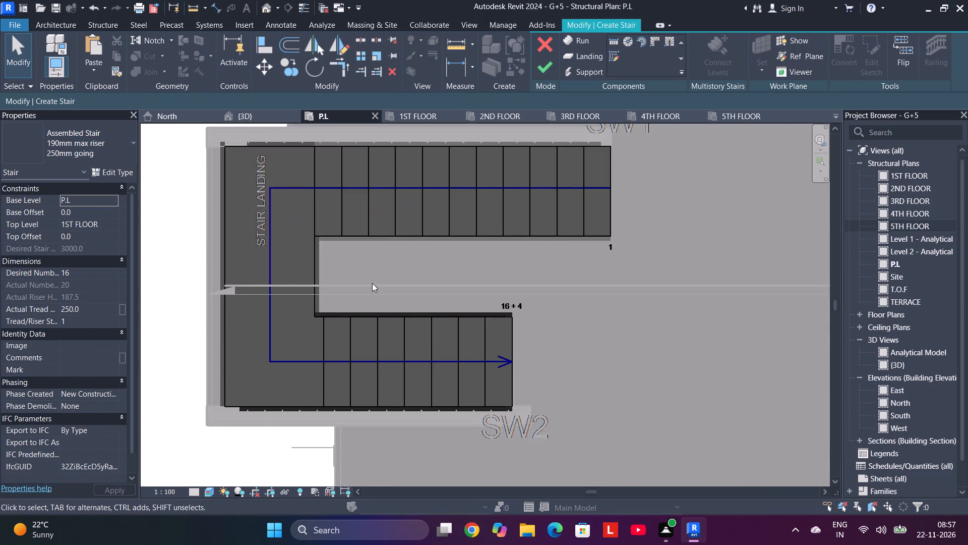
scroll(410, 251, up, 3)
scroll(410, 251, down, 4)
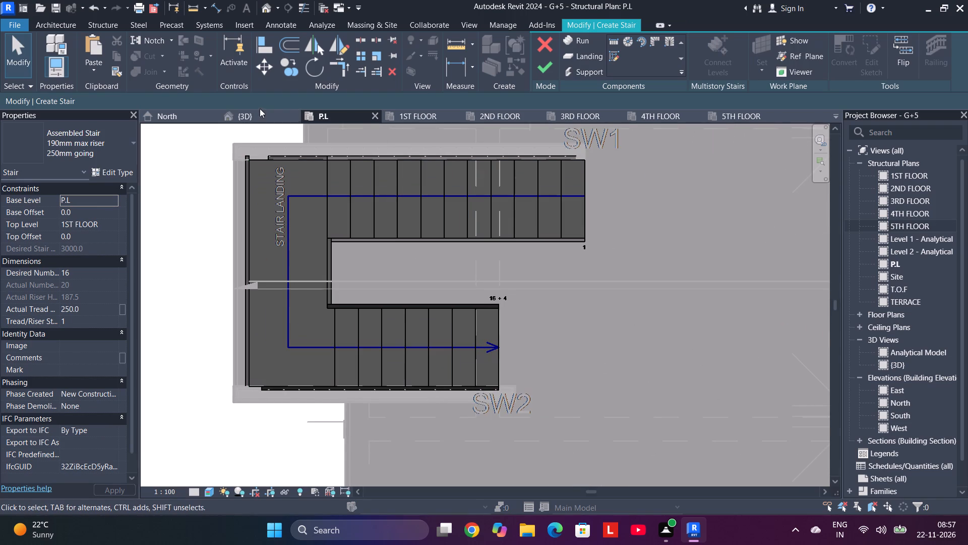
Turn on the Stairs category in the 3D view's visibility and graphics overrides.
click(242, 117)
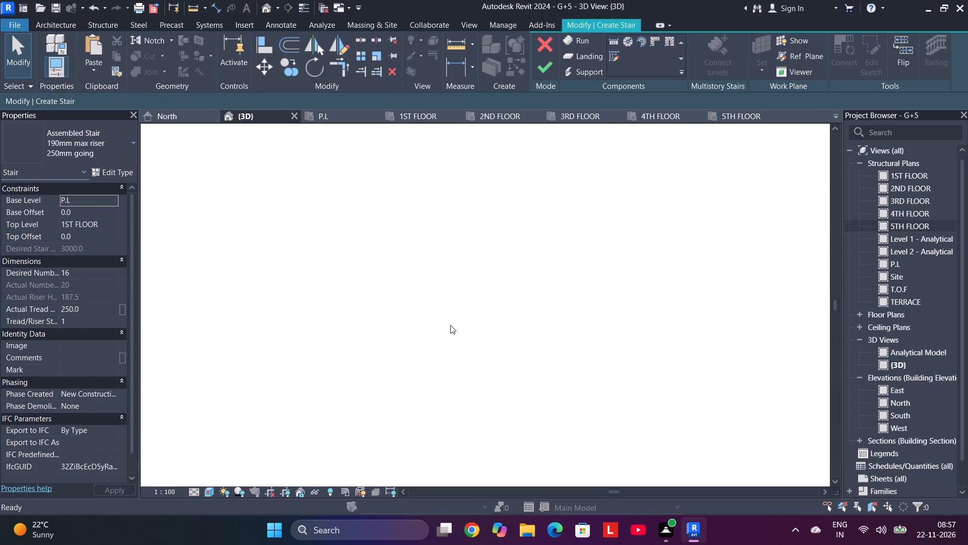
scroll(450, 321, down, 10)
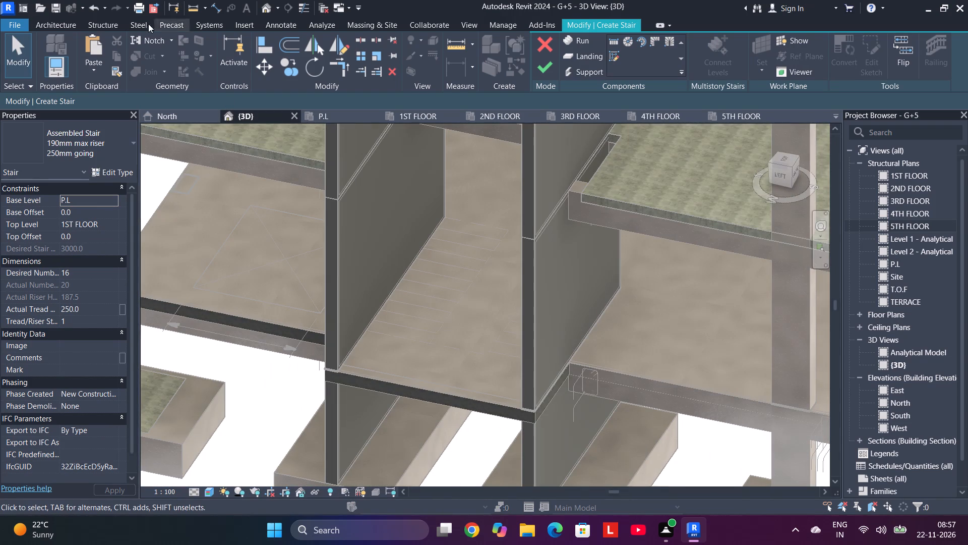
click(470, 25)
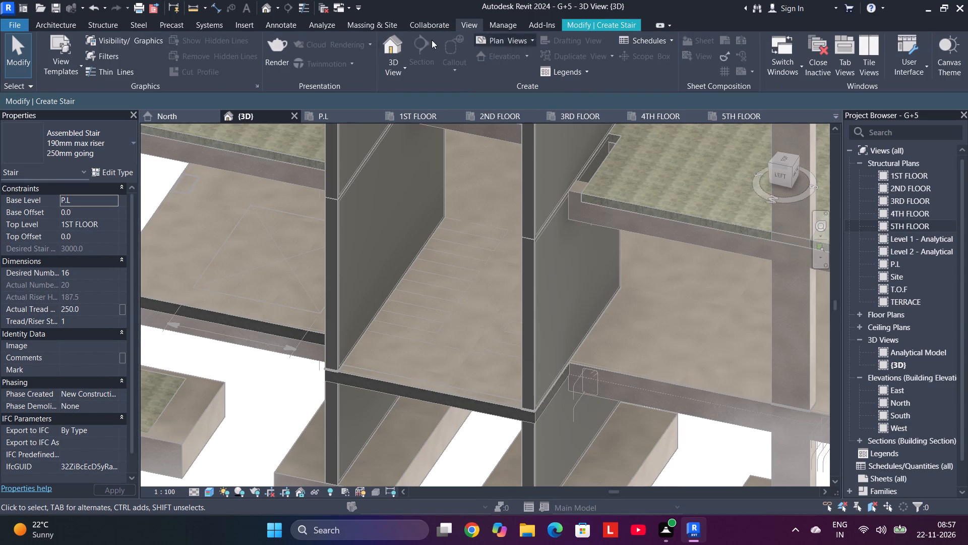
click(114, 39)
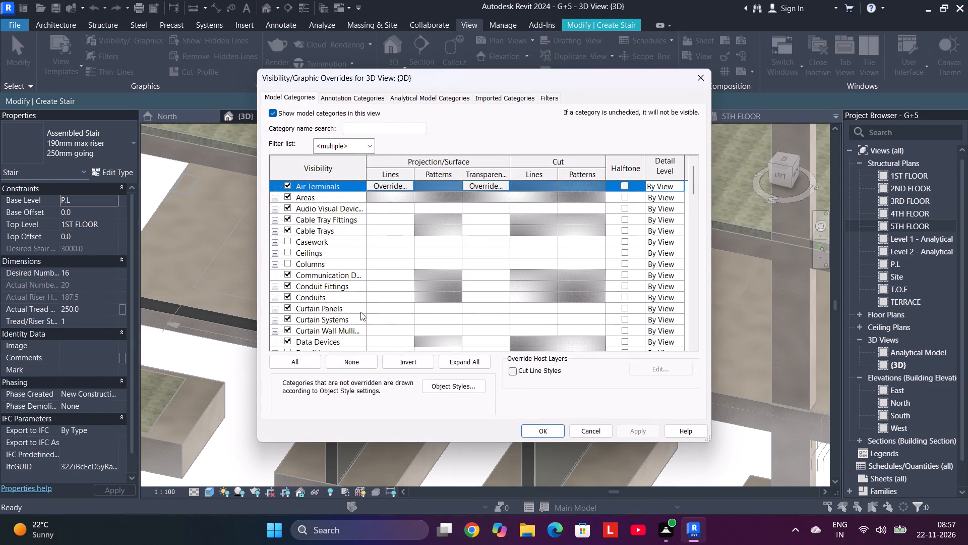
scroll(346, 322, down, 17)
scroll(346, 314, down, 11)
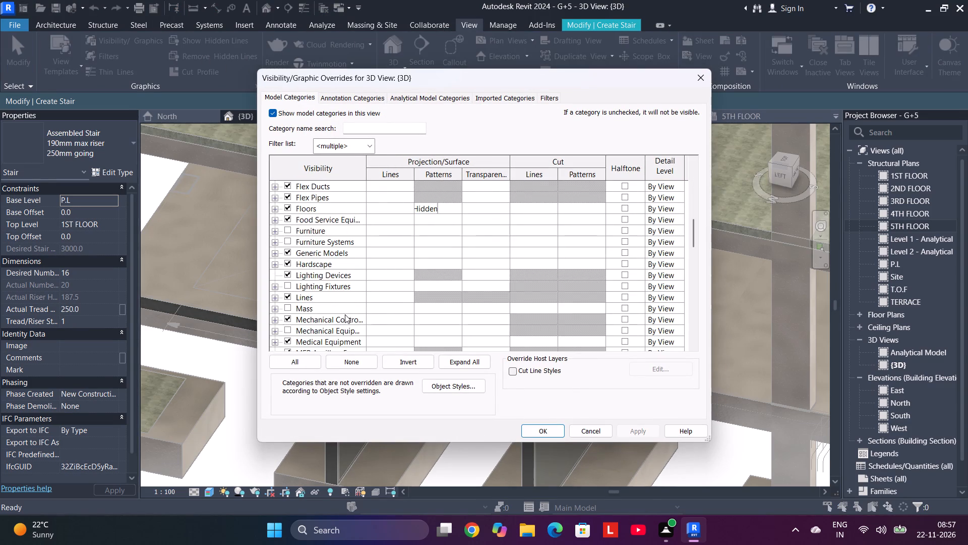
scroll(344, 314, down, 14)
scroll(304, 314, down, 4)
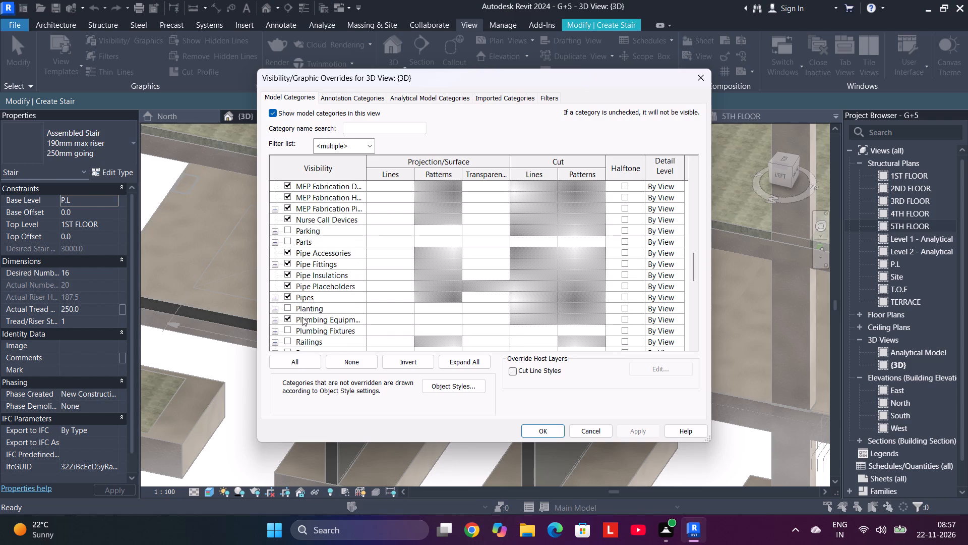
scroll(301, 321, down, 15)
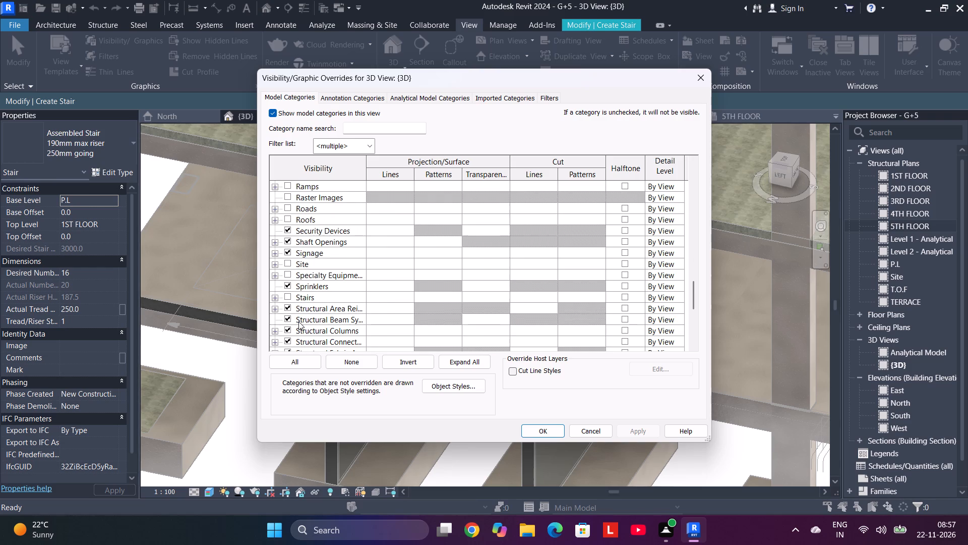
click(289, 296)
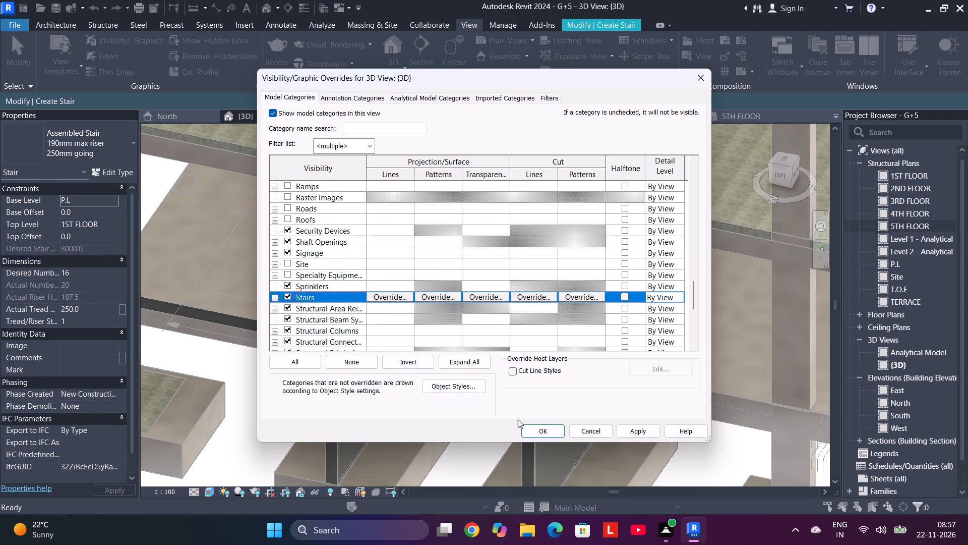
click(531, 427)
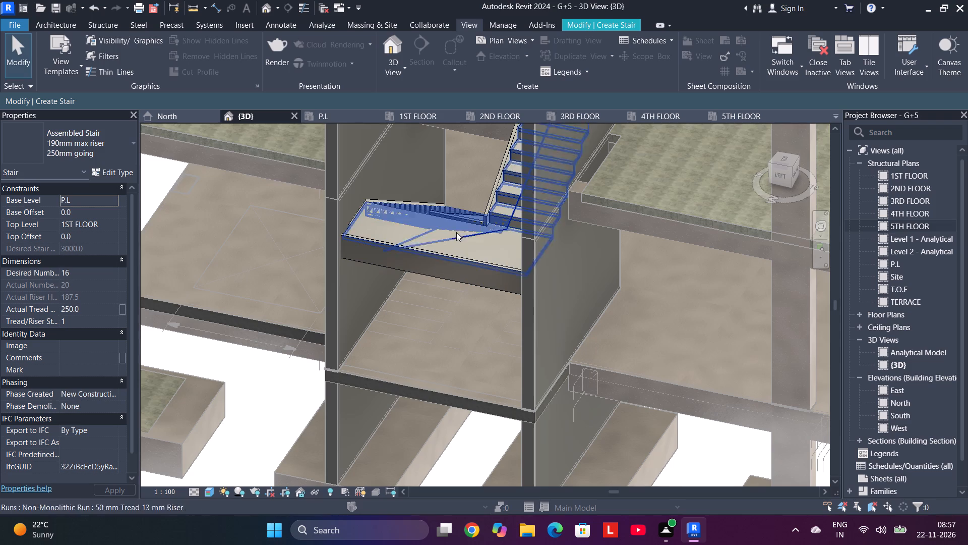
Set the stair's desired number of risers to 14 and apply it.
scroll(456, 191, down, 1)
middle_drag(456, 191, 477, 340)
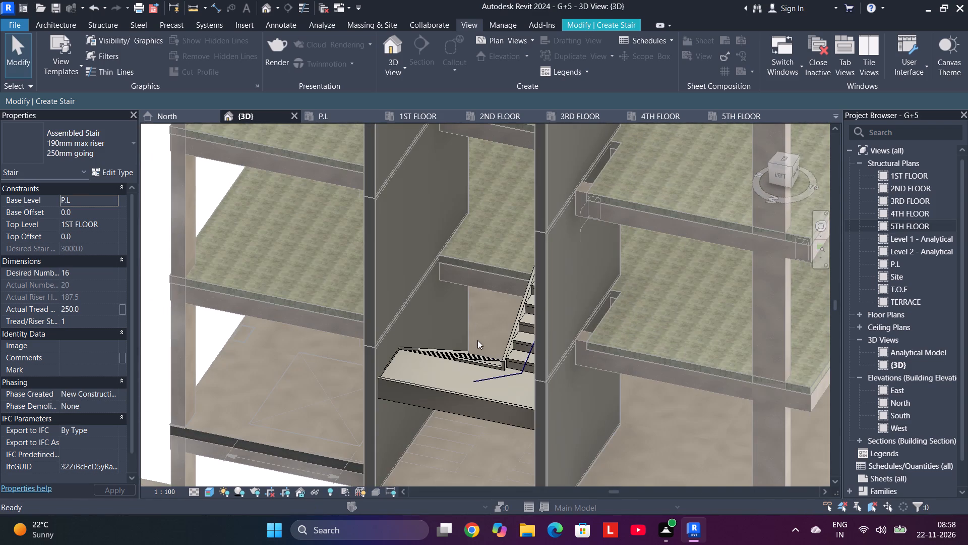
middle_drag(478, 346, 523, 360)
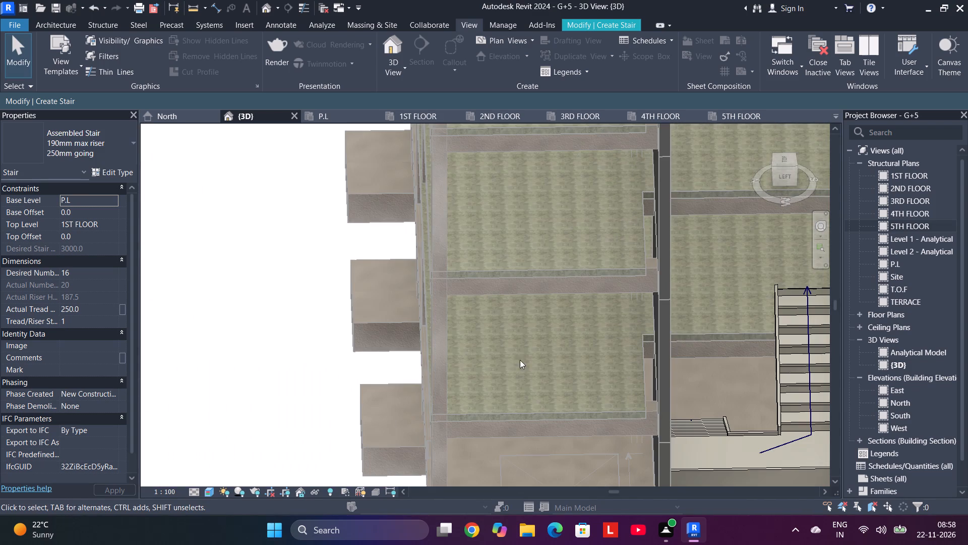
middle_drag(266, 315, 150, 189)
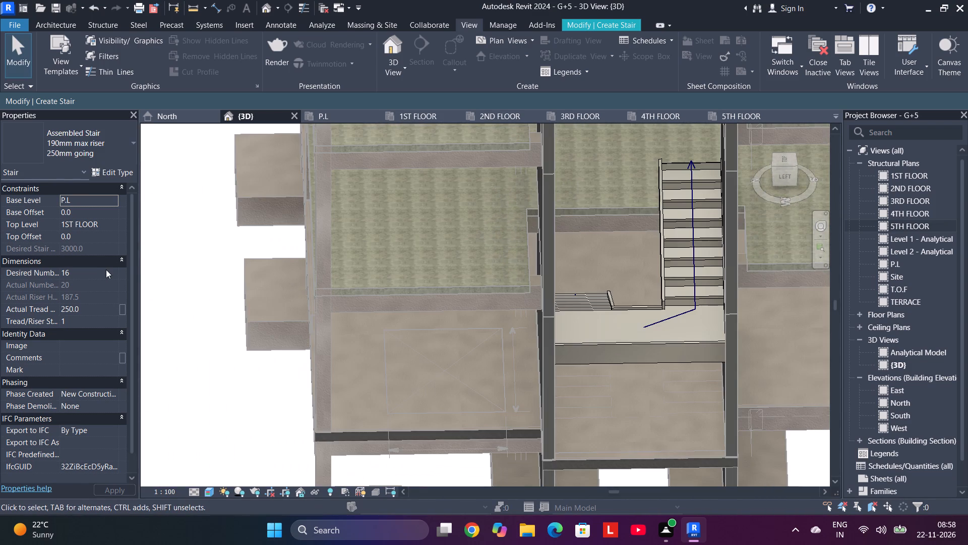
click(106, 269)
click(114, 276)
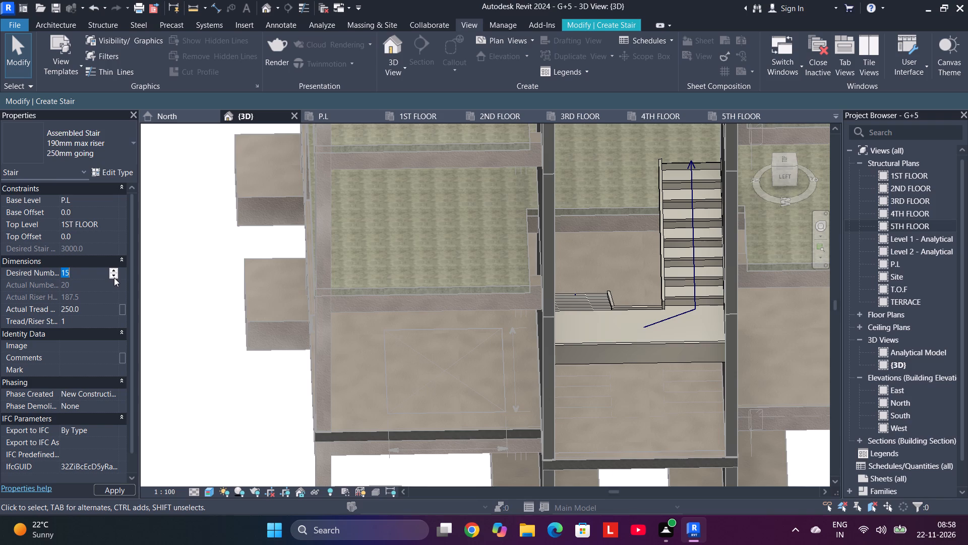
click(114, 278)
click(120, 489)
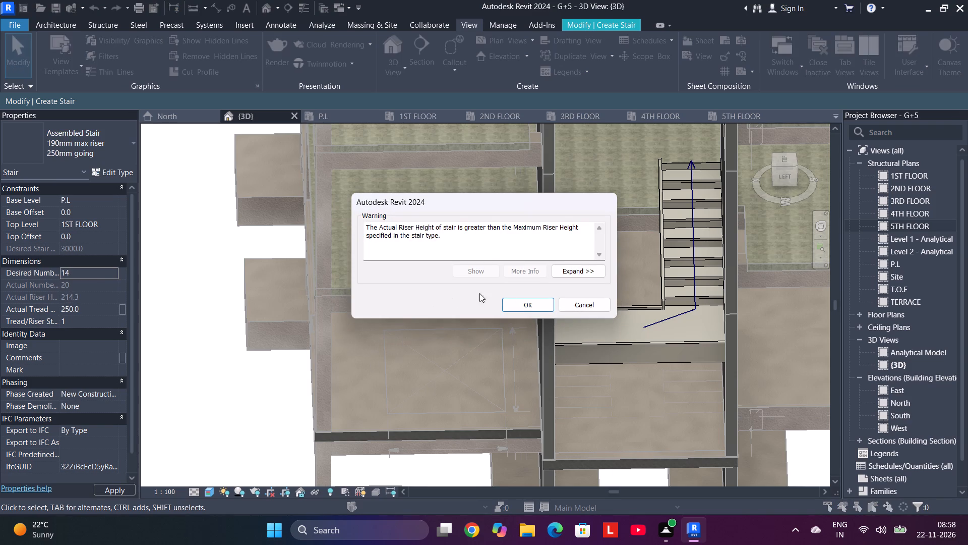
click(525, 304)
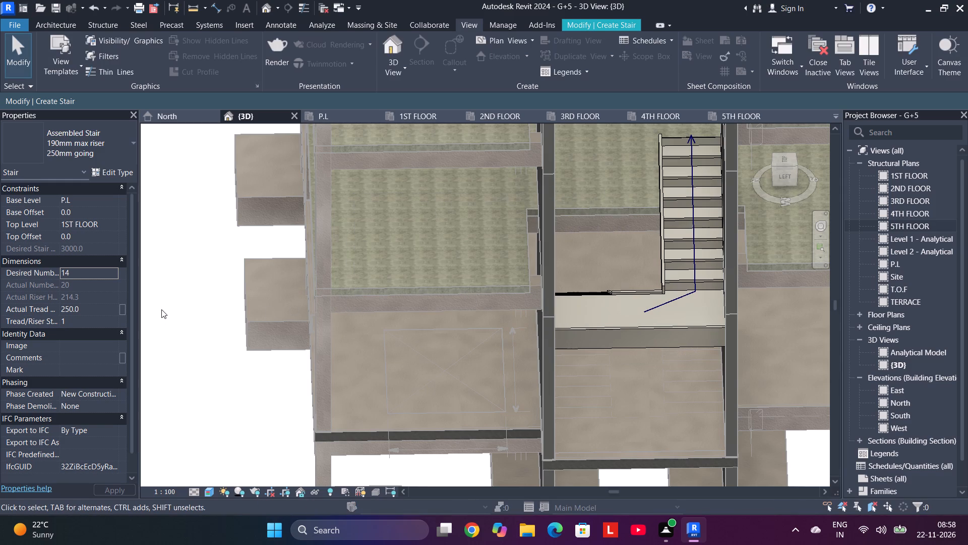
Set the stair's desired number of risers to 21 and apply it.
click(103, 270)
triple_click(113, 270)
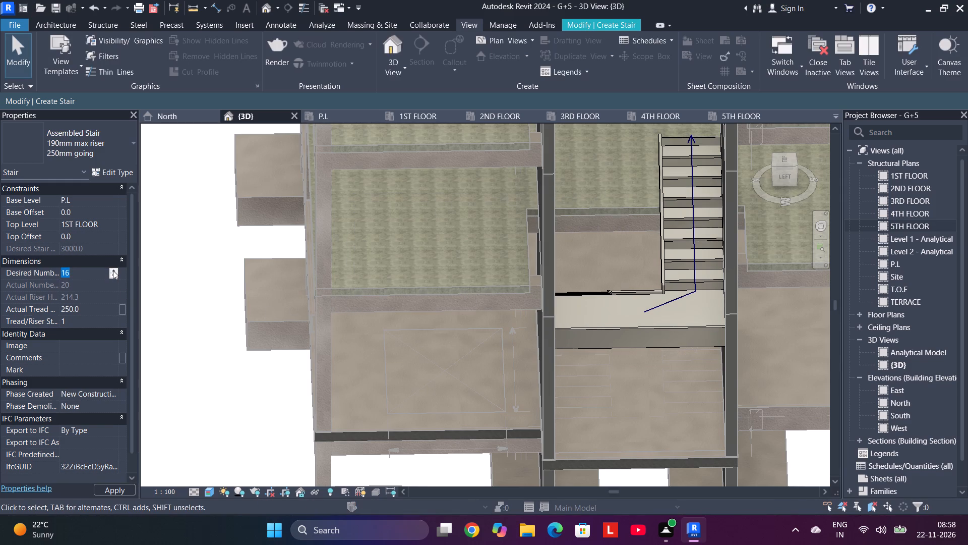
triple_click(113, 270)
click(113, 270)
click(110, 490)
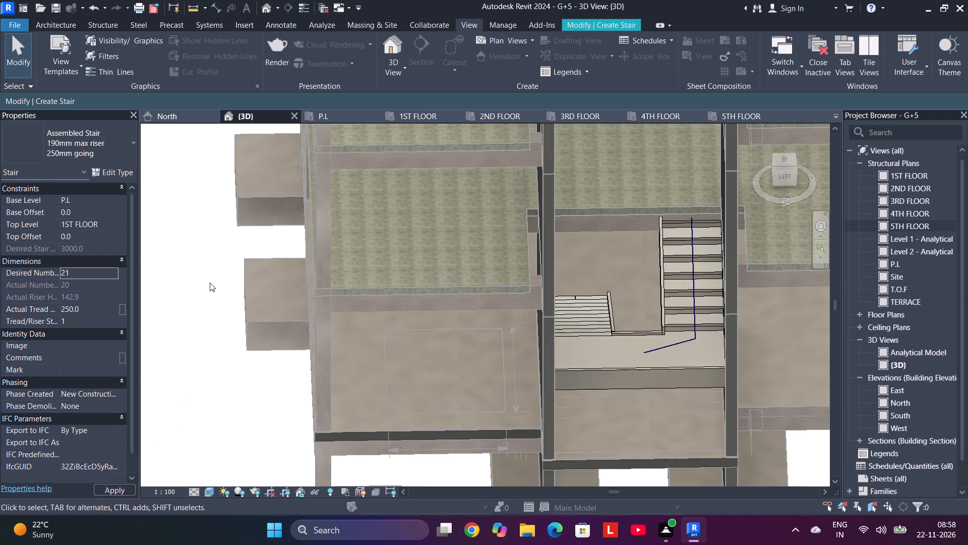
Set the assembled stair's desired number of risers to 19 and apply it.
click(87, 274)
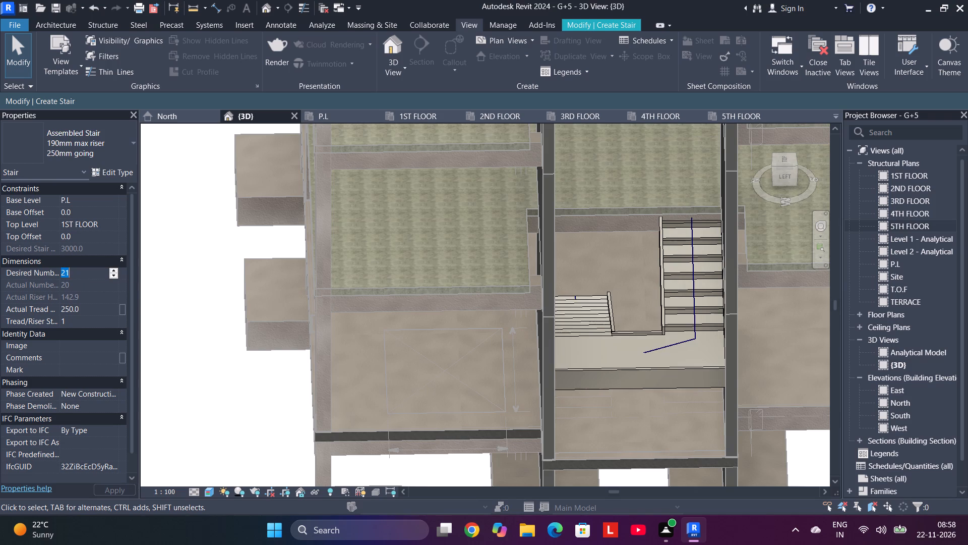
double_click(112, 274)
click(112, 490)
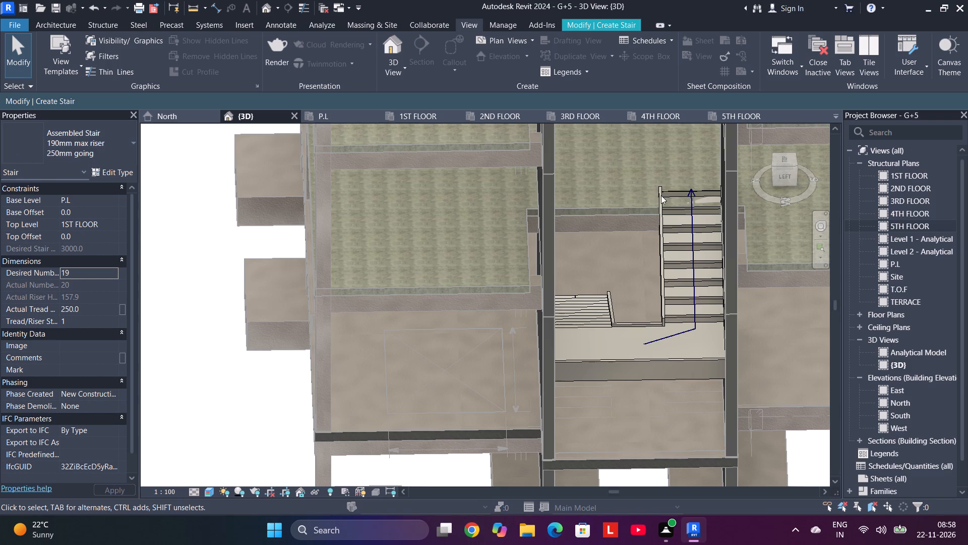
Inspect the top of the upper flight against the floor slab and change the stair type to Cast-In-Place Stair Monolithic Stair.
scroll(684, 198, up, 7)
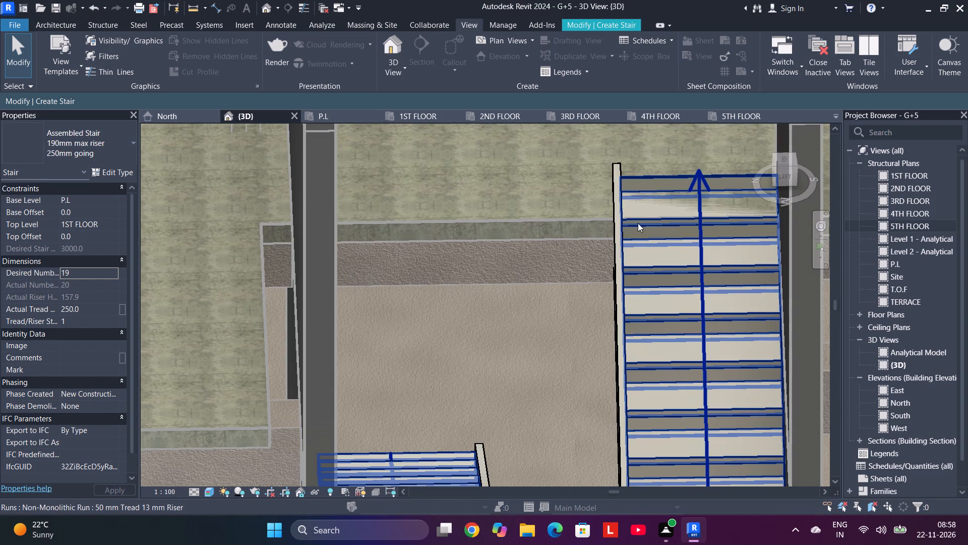
shift+middle_drag(216, 278, 215, 278)
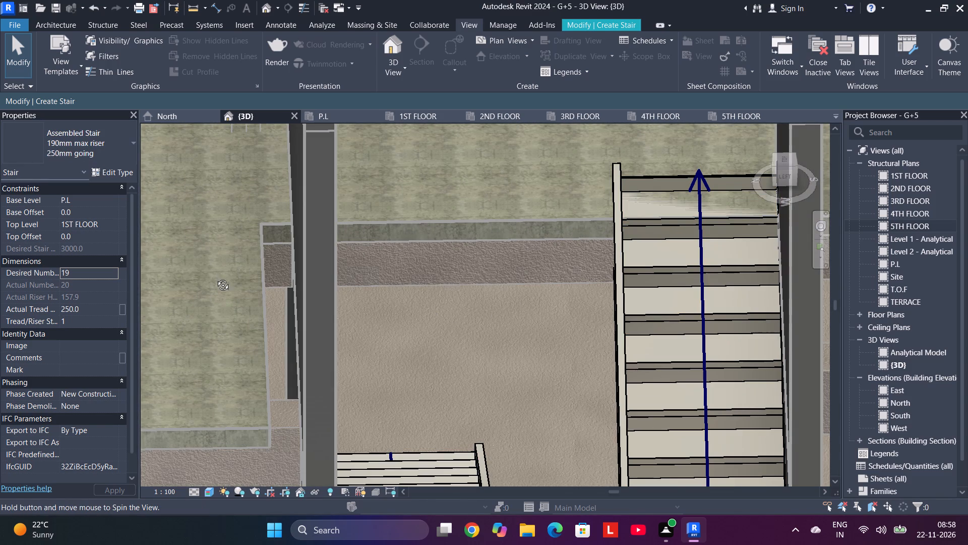
shift+middle_drag(215, 278, 264, 285)
scroll(341, 277, down, 6)
scroll(552, 295, down, 2)
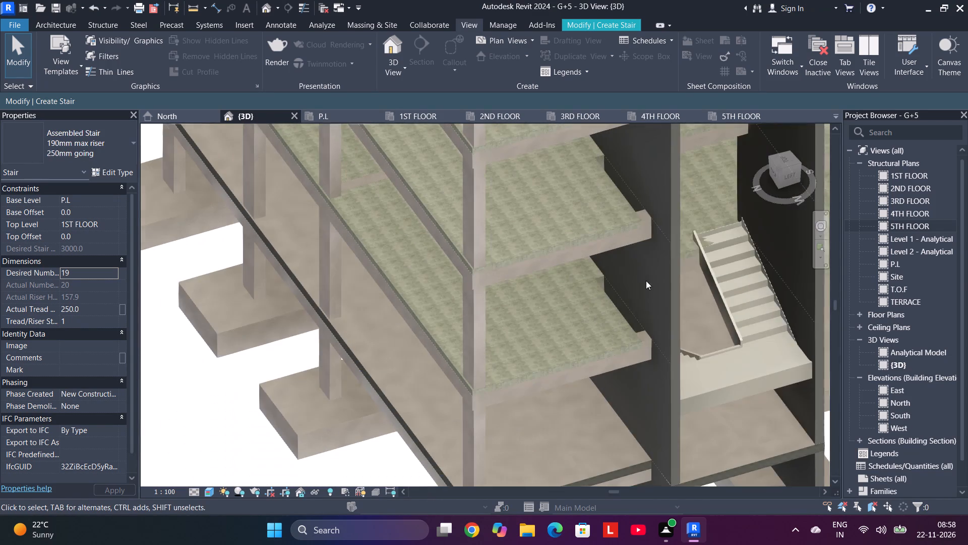
scroll(728, 259, up, 7)
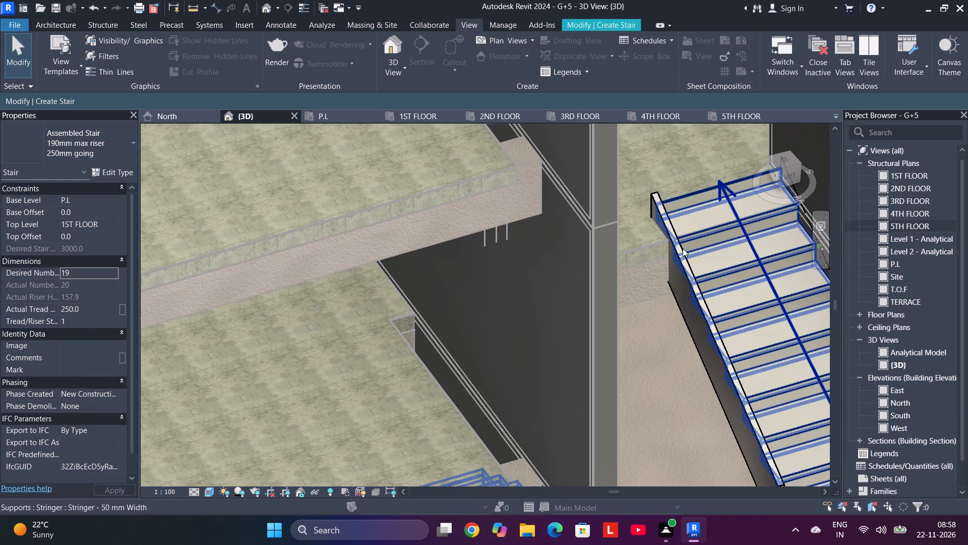
scroll(578, 318, down, 3)
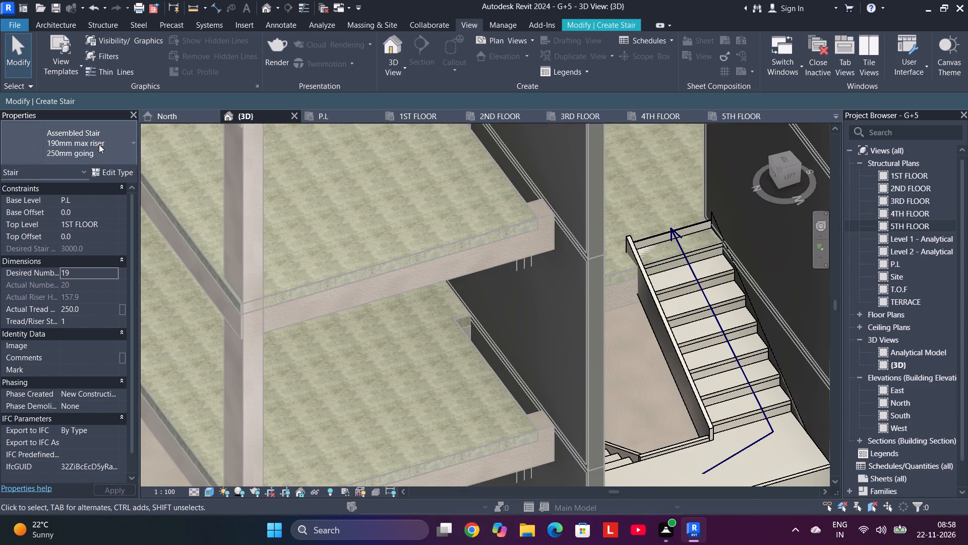
click(99, 144)
click(72, 282)
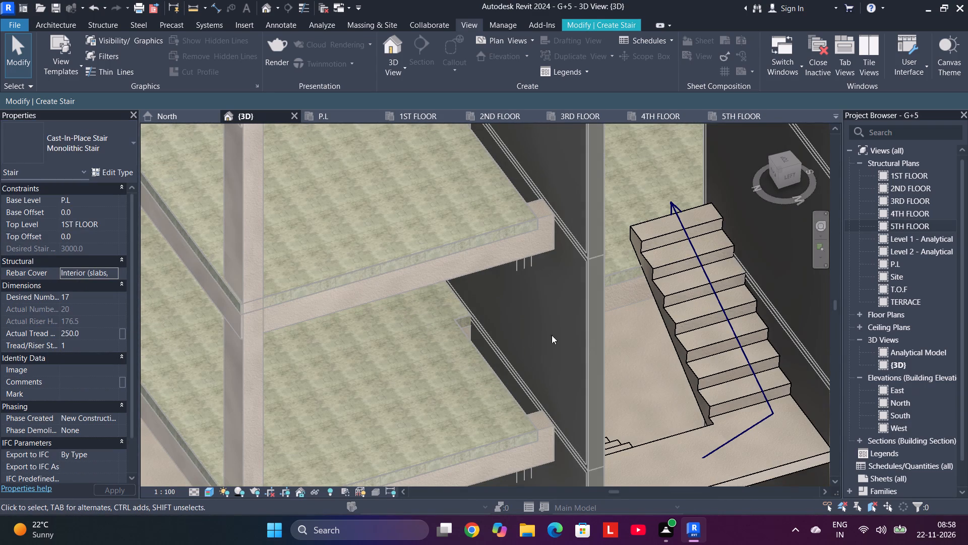
Raise the monolithic stair's desired number of risers to 18 and then to 19, applying each value.
scroll(670, 266, up, 4)
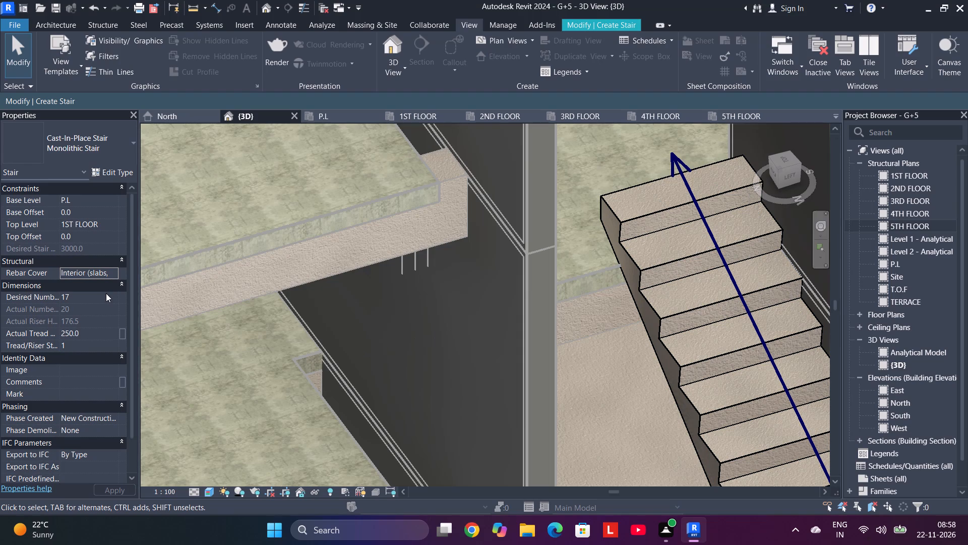
click(96, 297)
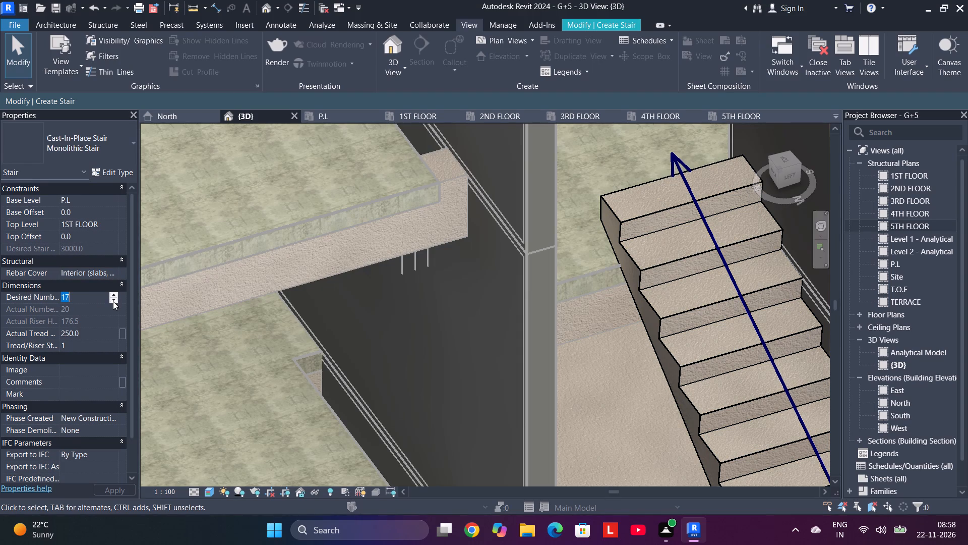
click(116, 294)
click(117, 490)
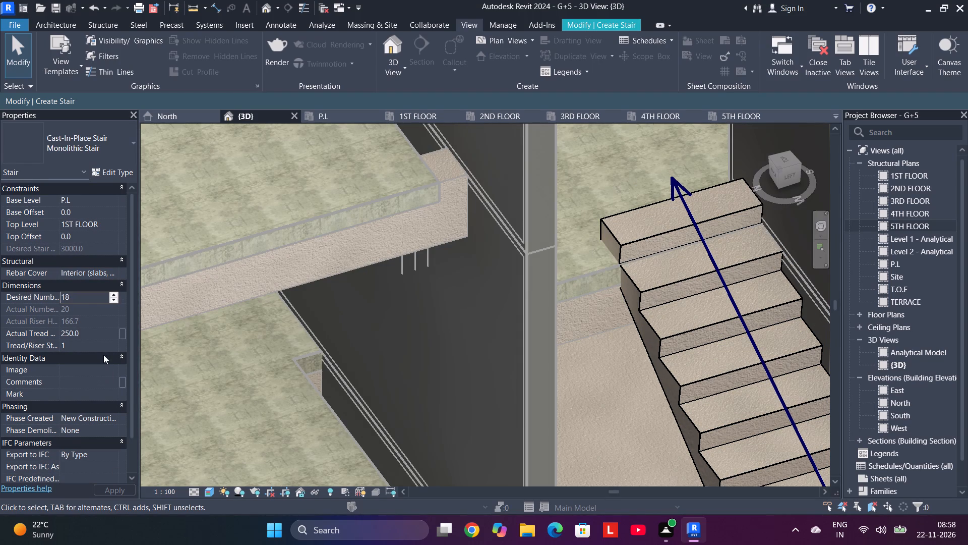
click(112, 293)
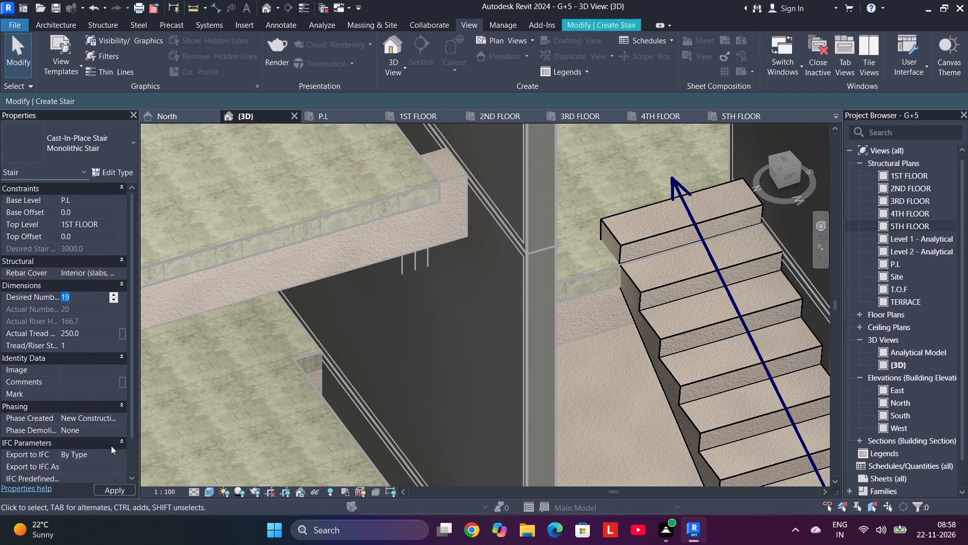
click(119, 491)
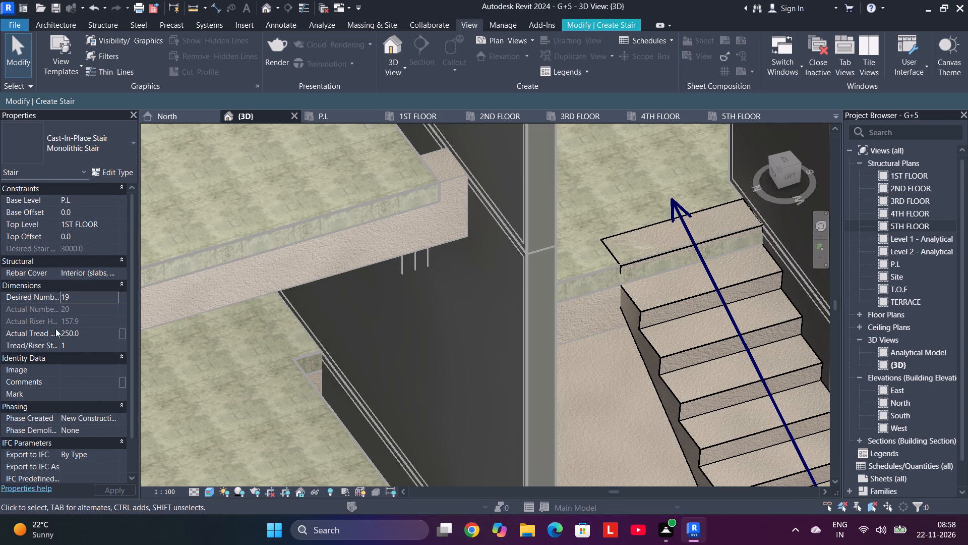
Turn off Begin with Riser and End with Riser for the upper monolithic run and apply the change.
click(662, 360)
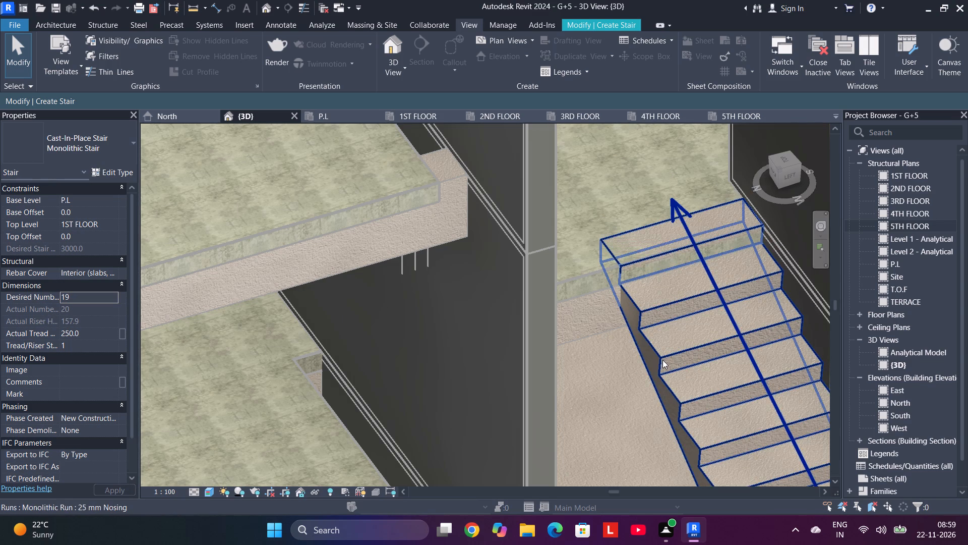
click(64, 261)
click(66, 268)
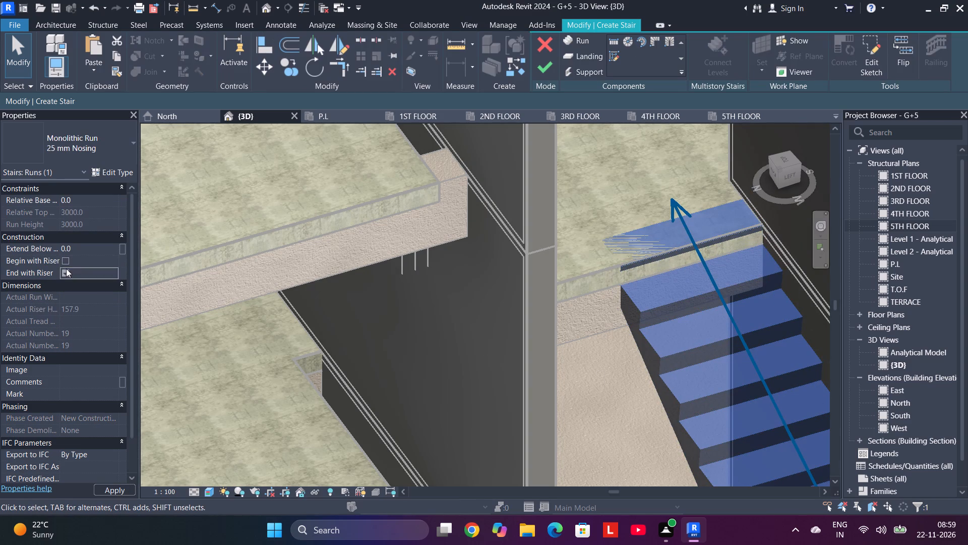
click(110, 486)
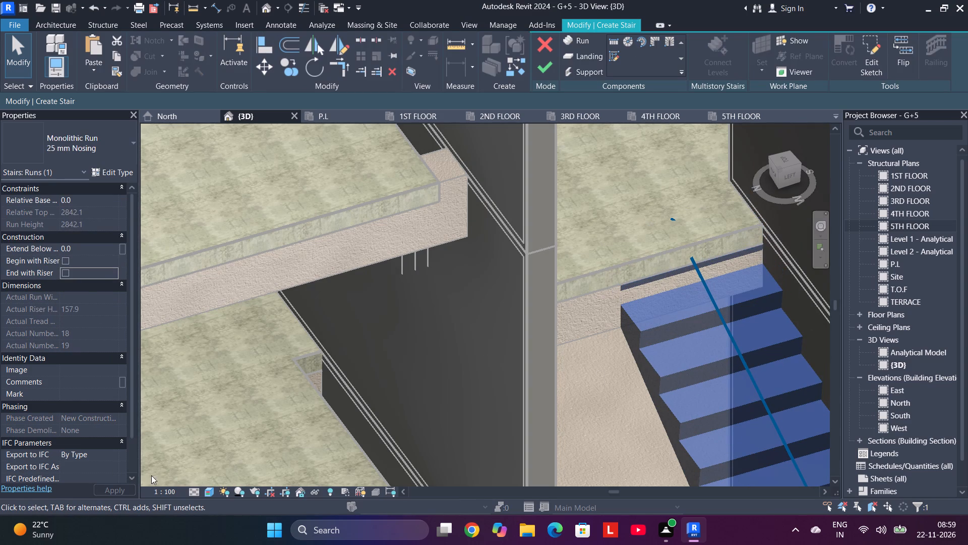
click(294, 405)
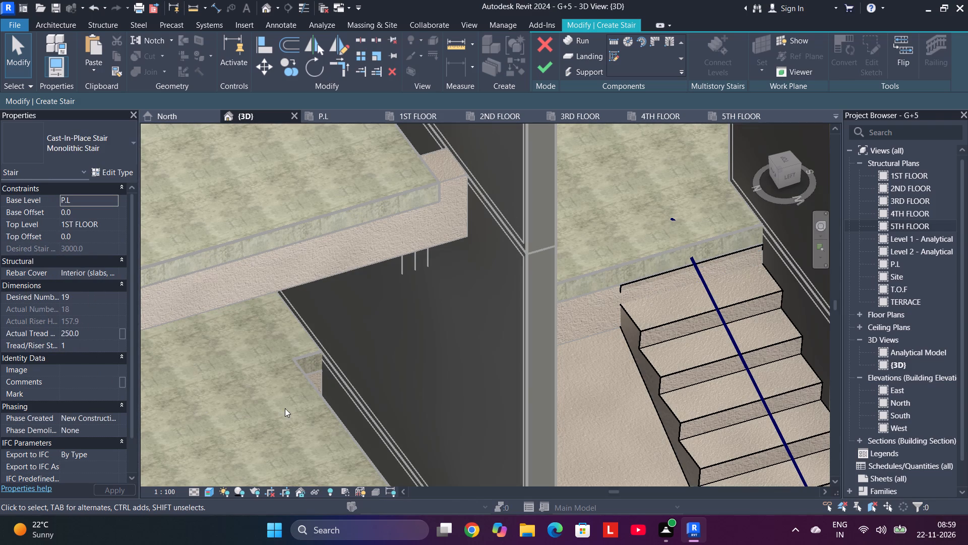
Turn Begin with Riser back on for the upper monolithic run and apply it.
click(654, 353)
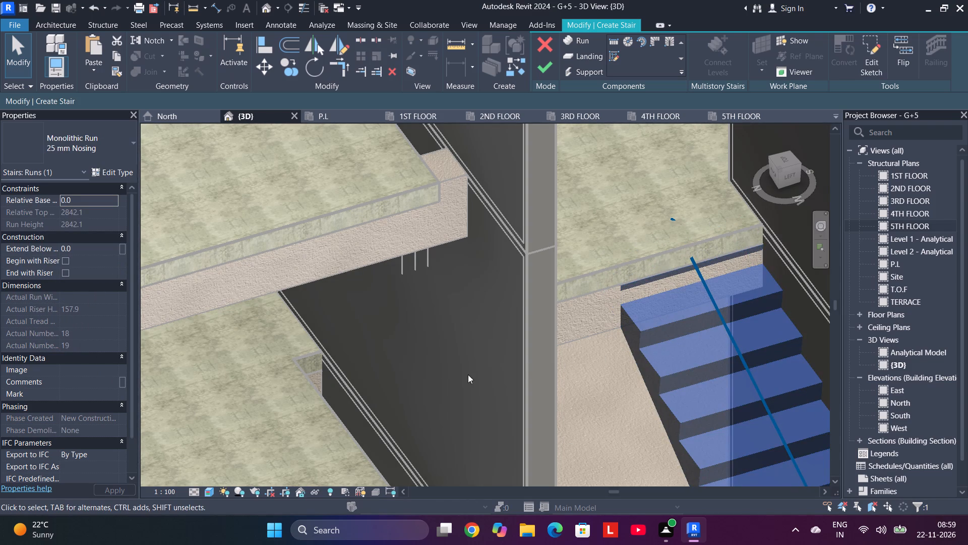
click(62, 259)
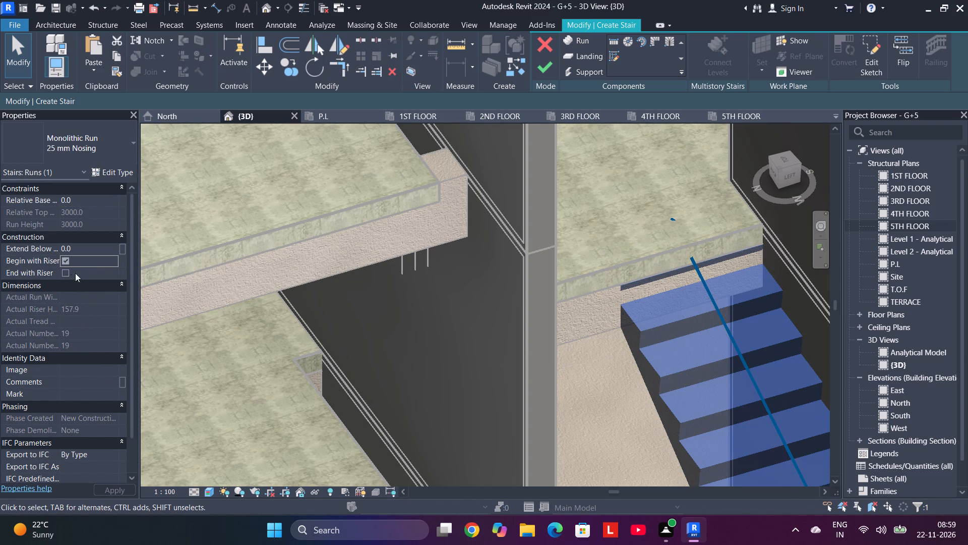
click(111, 492)
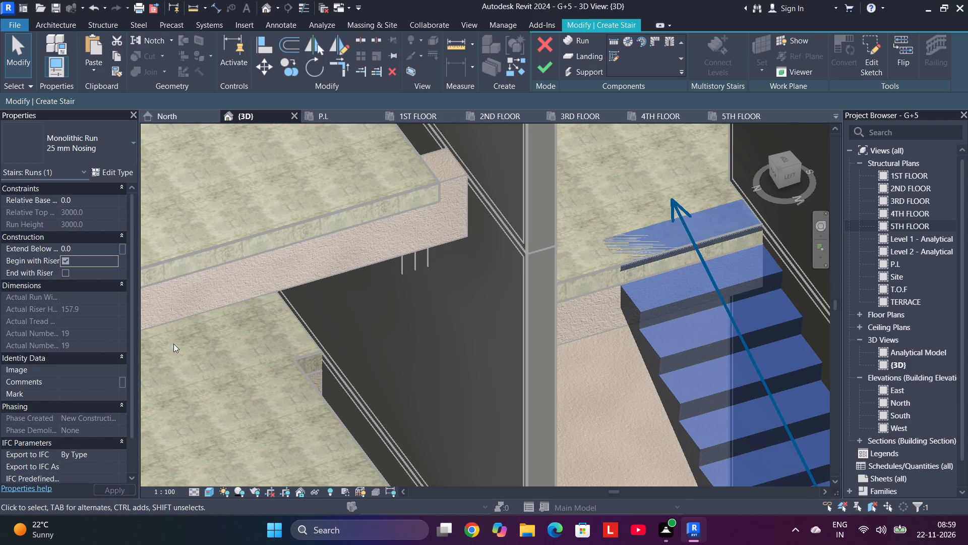
key(Escape)
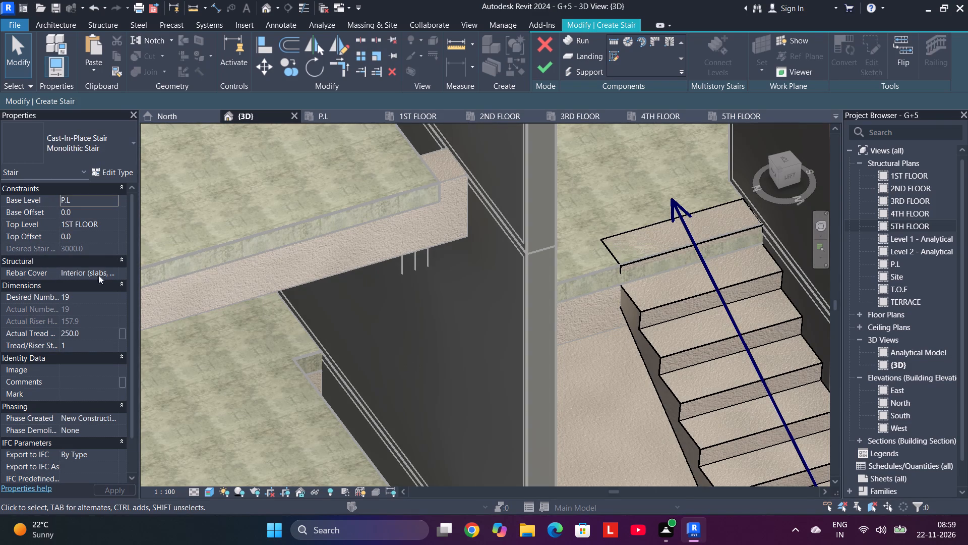
Inspect the upper flight from several angles, checking where it meets the floor slab and the landing.
scroll(332, 337, down, 3)
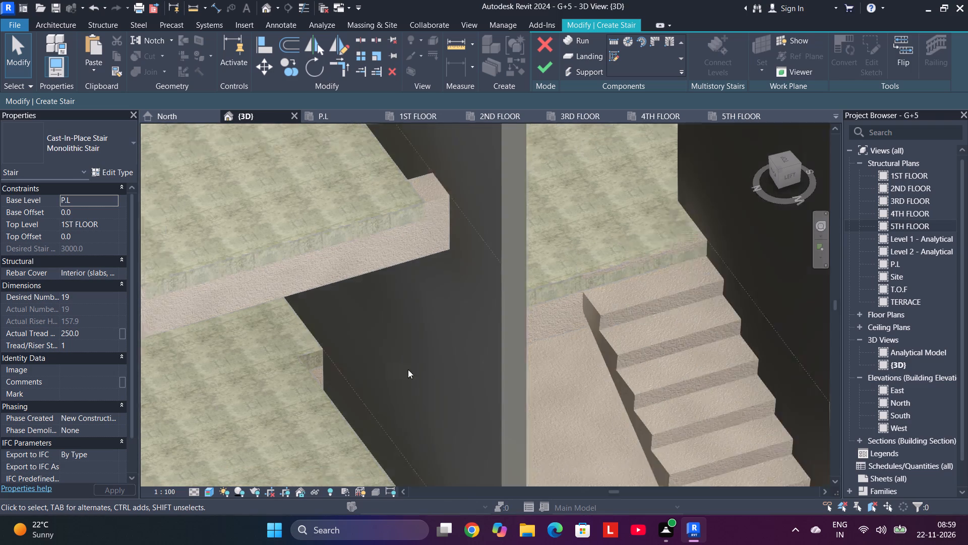
middle_drag(515, 381, 458, 296)
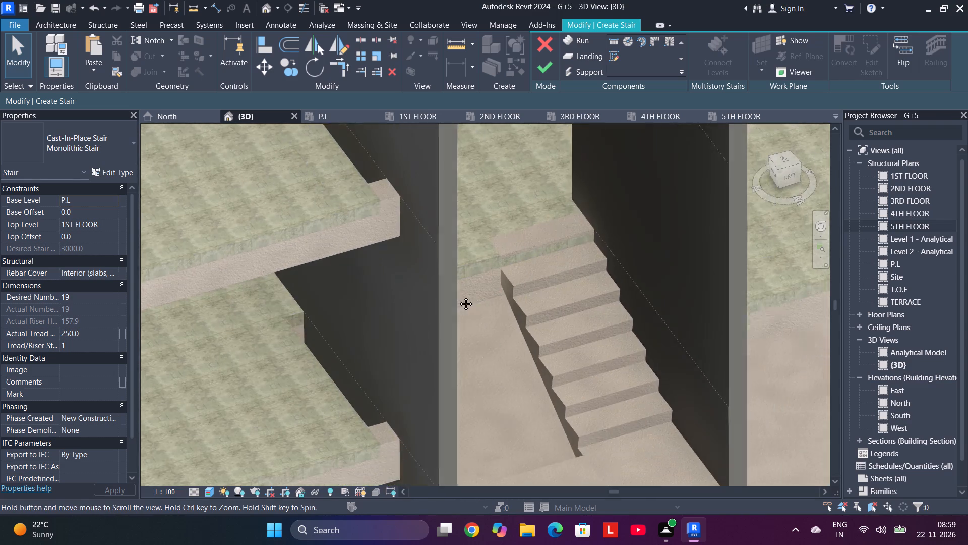
middle_drag(458, 296, 359, 209)
middle_drag(395, 299, 351, 315)
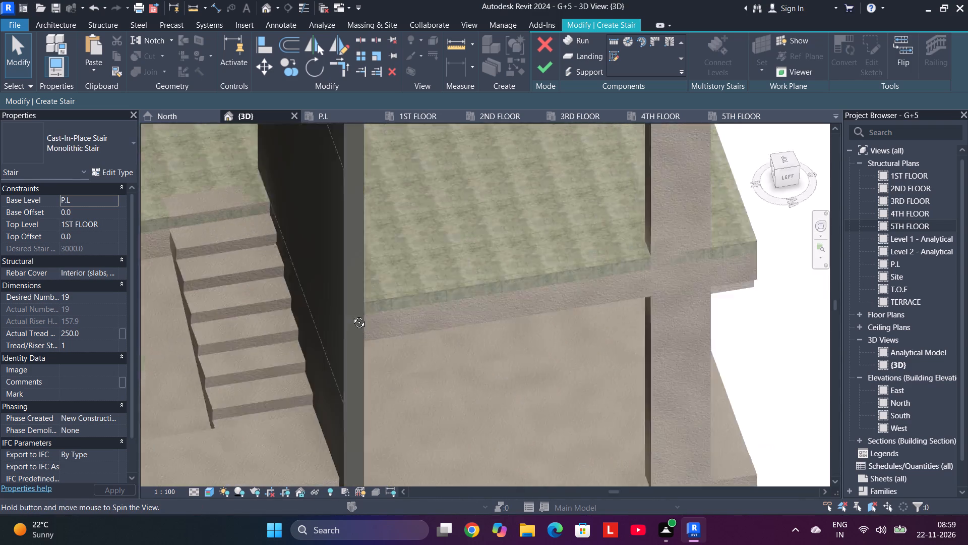
middle_drag(351, 315, 388, 314)
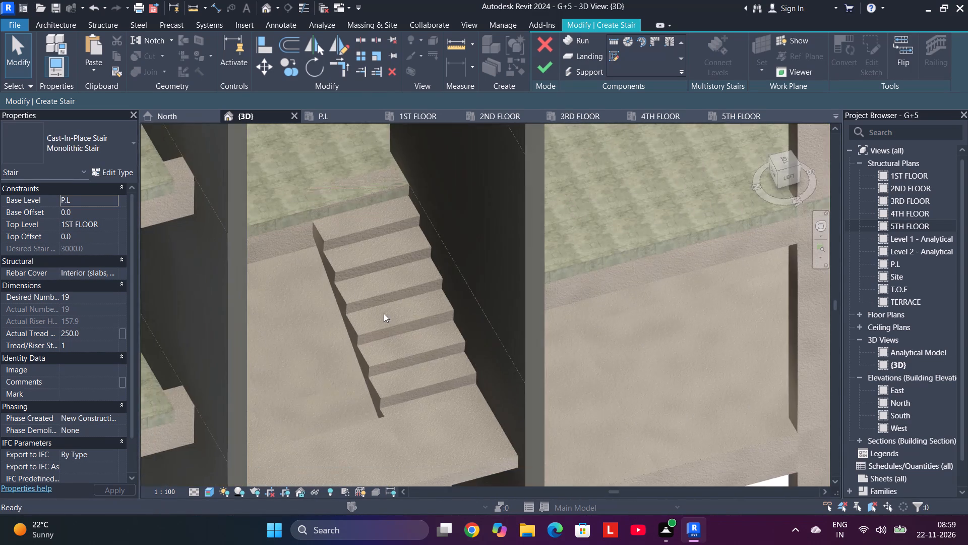
scroll(341, 333, down, 4)
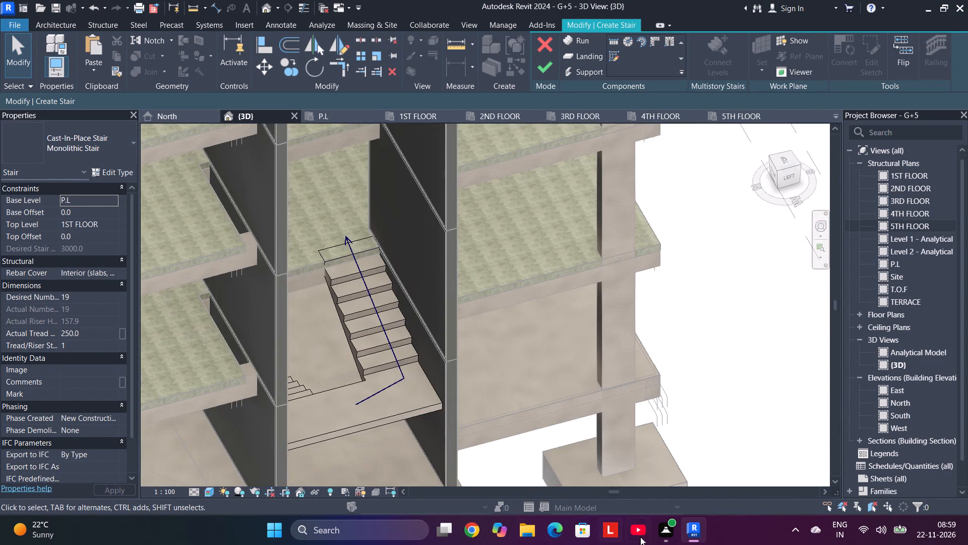
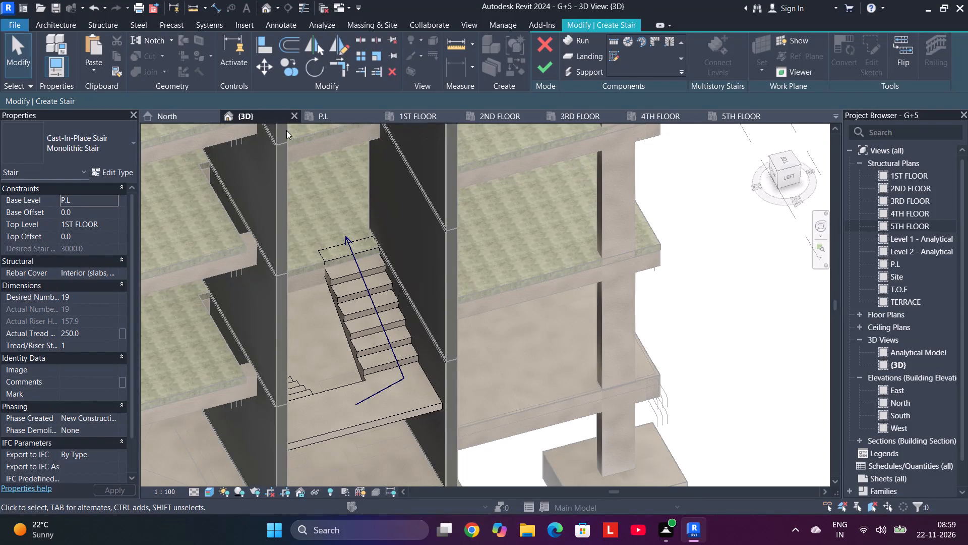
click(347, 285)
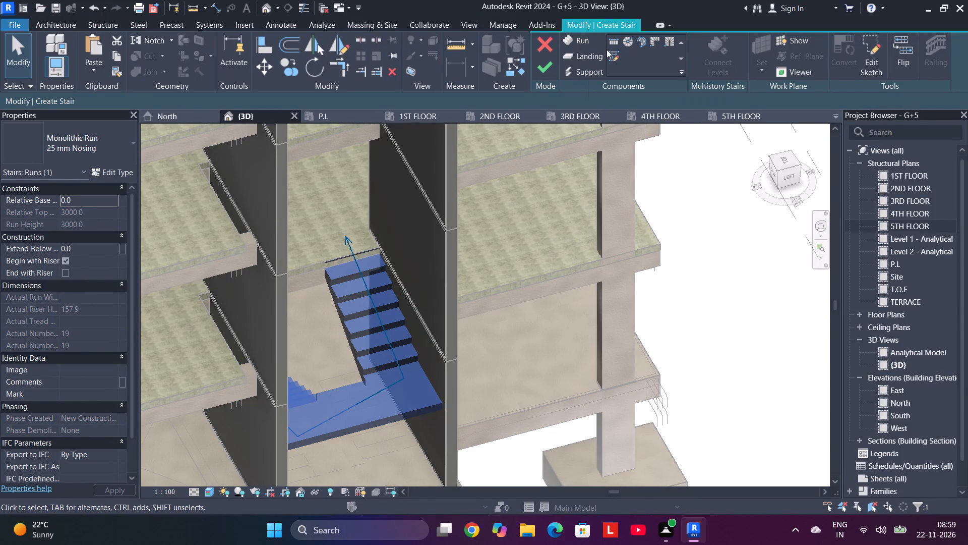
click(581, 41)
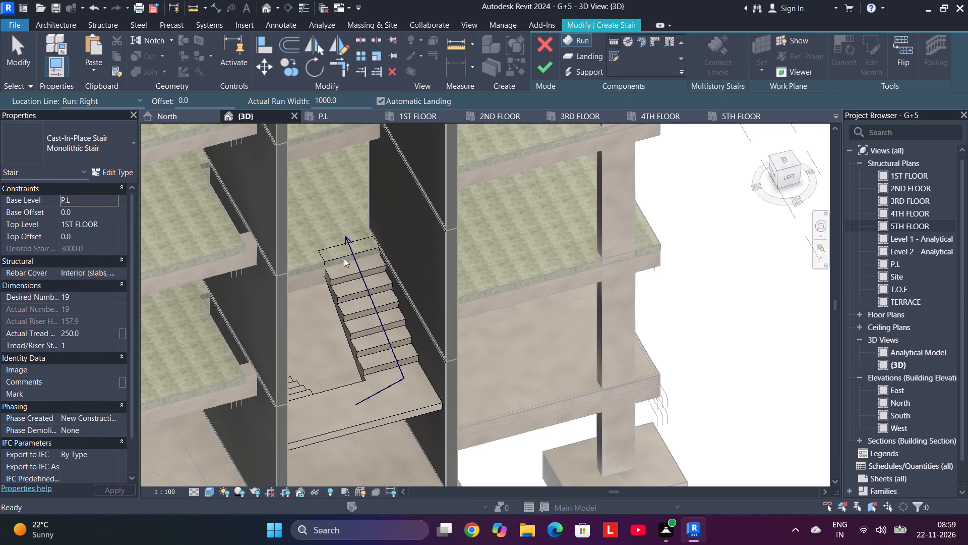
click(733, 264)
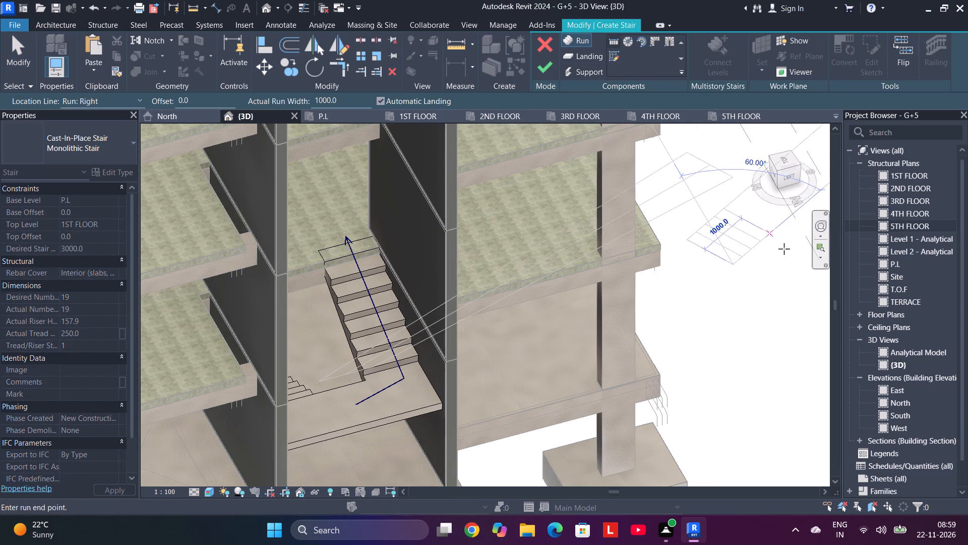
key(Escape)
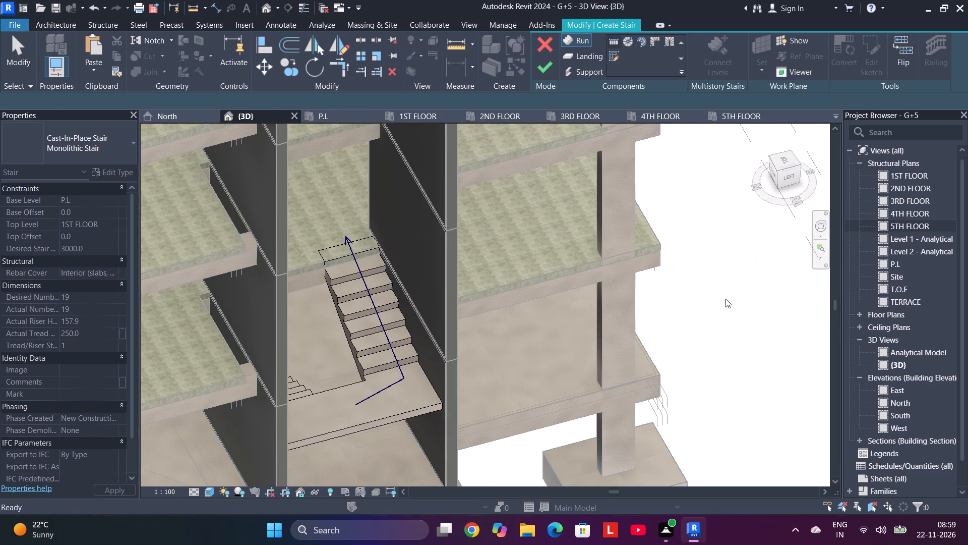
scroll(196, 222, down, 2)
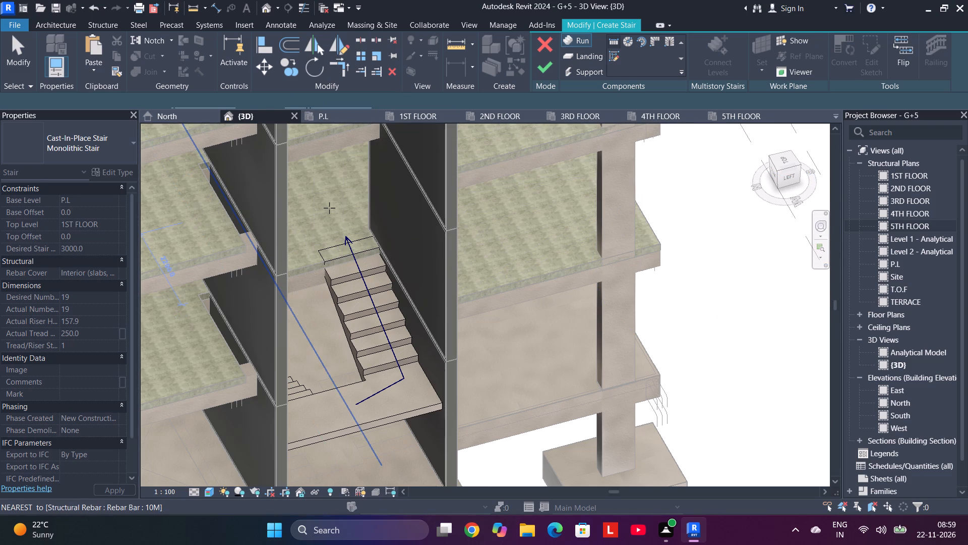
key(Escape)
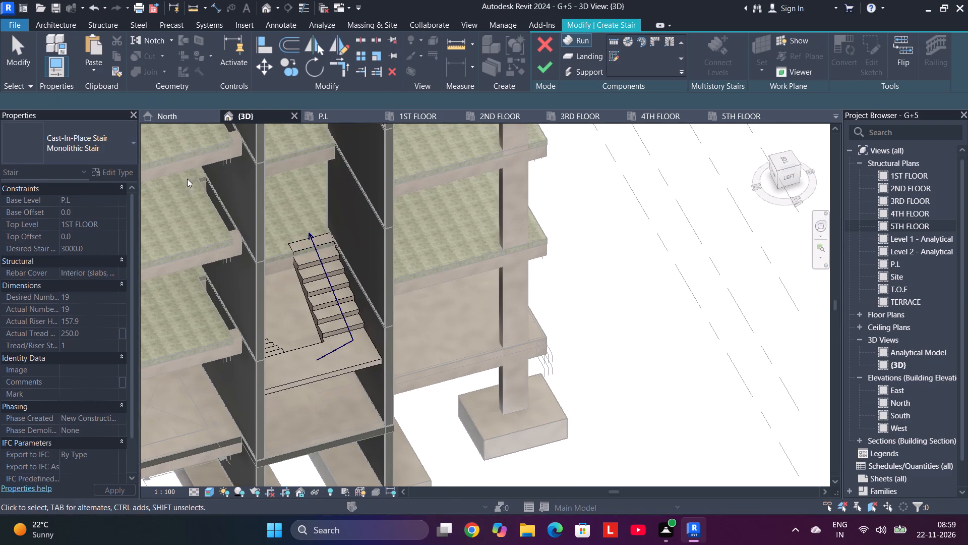
Set the Nosing Length of the stair's 25 mm Nosing monolithic run type to 0.
scroll(385, 261, down, 4)
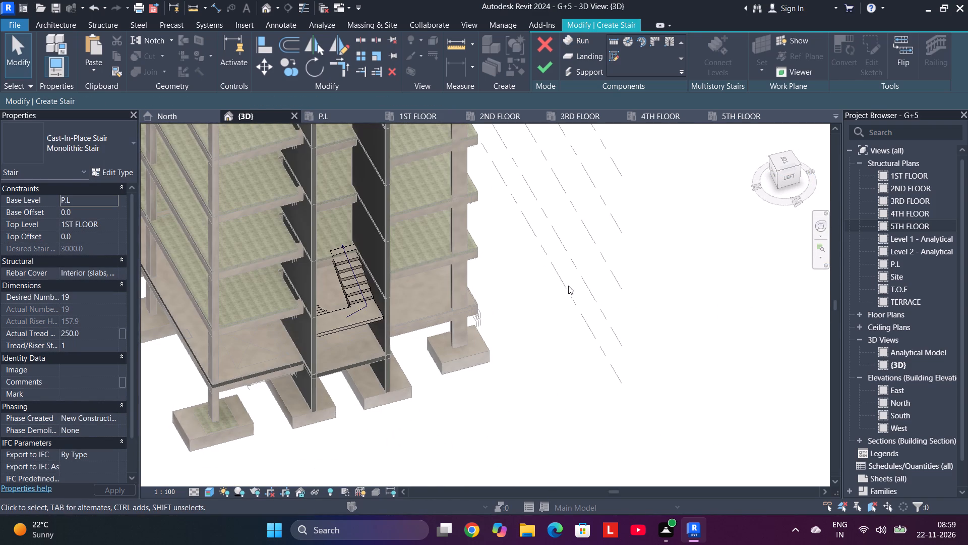
shift+middle_drag(568, 286, 589, 132)
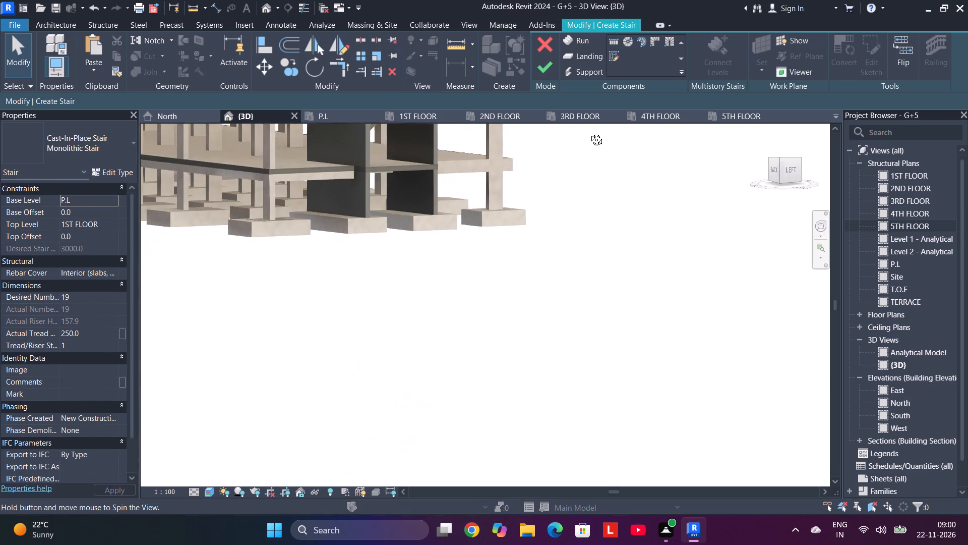
shift+middle_drag(589, 132, 508, 332)
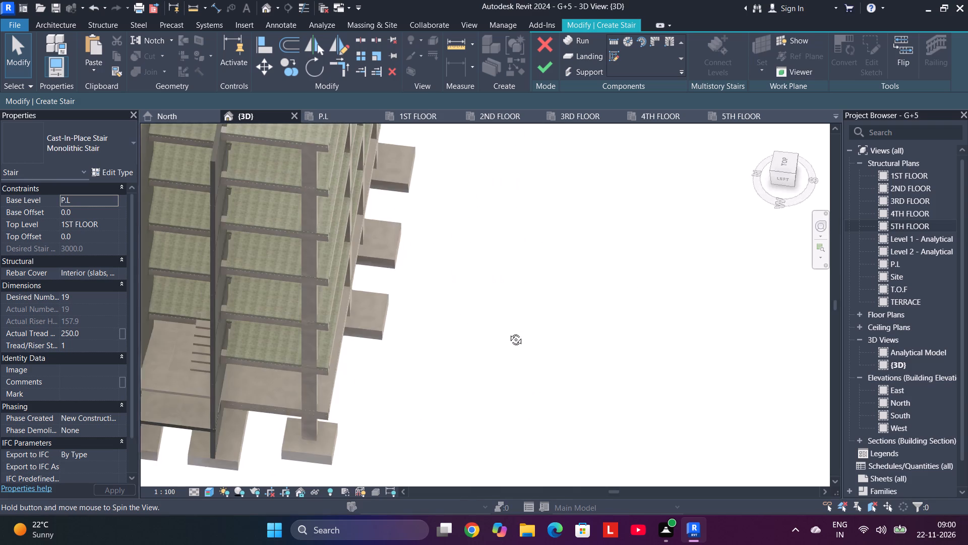
shift+middle_drag(508, 332, 570, 248)
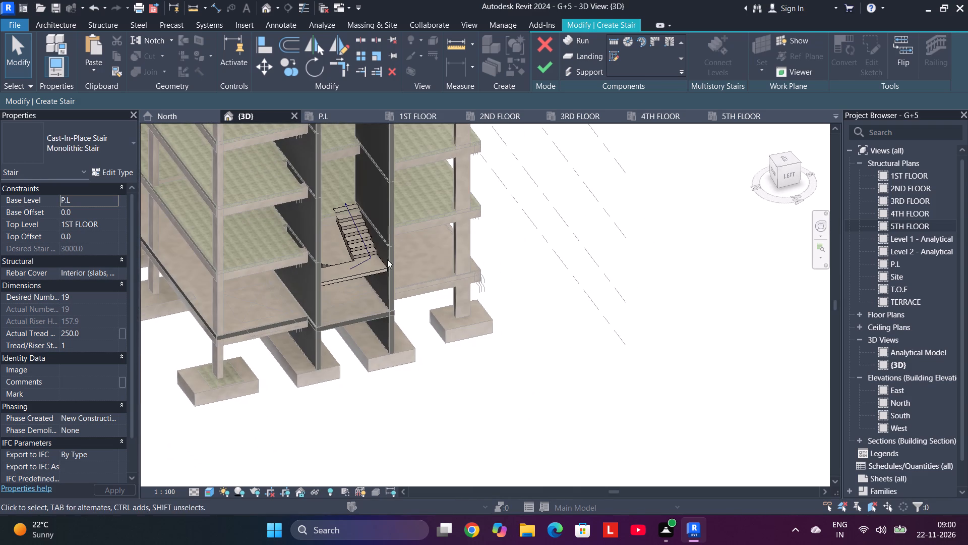
key(Escape)
click(350, 274)
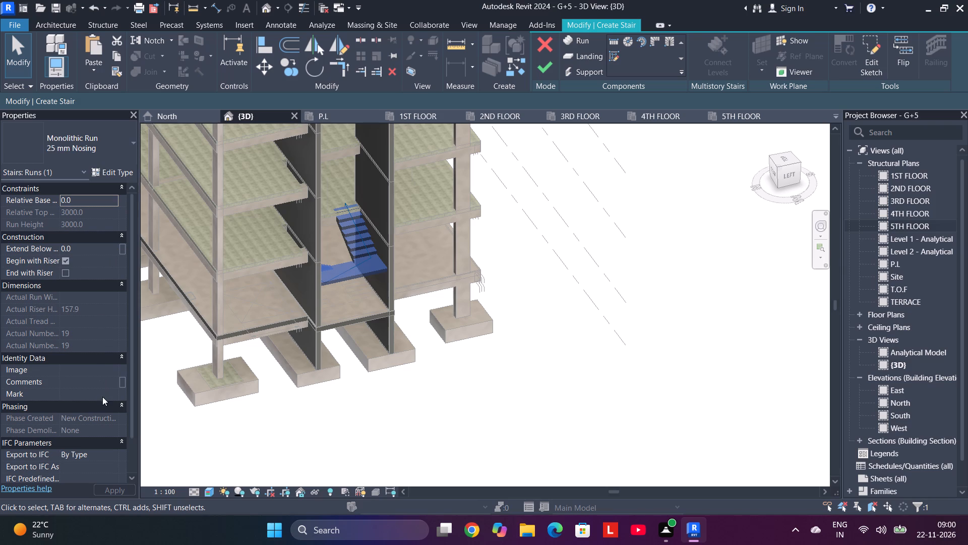
click(98, 173)
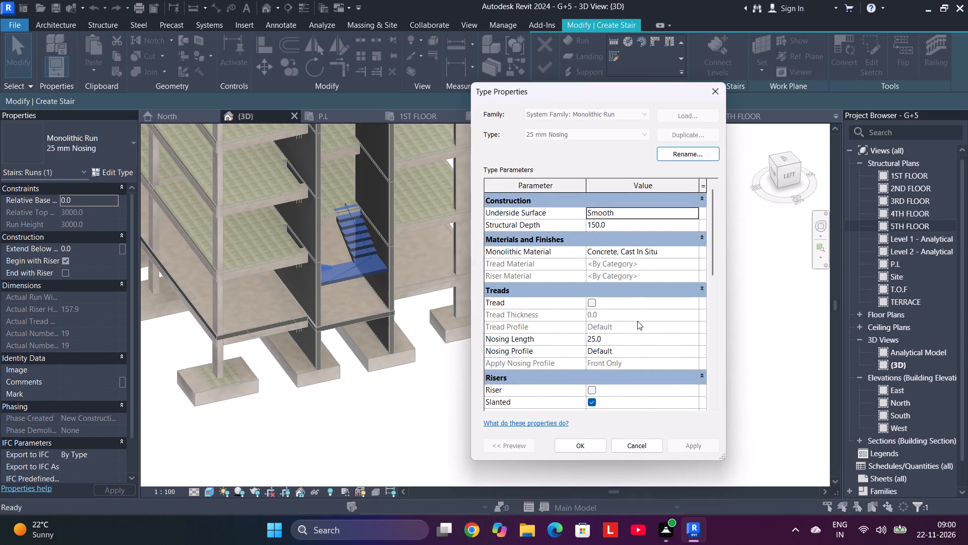
click(606, 340)
drag(606, 340, 574, 345)
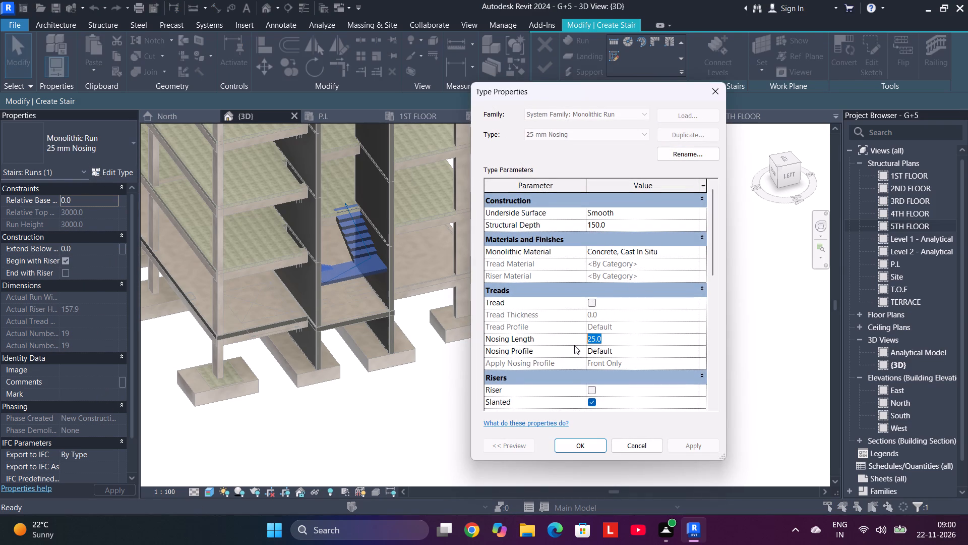
key(0)
click(579, 443)
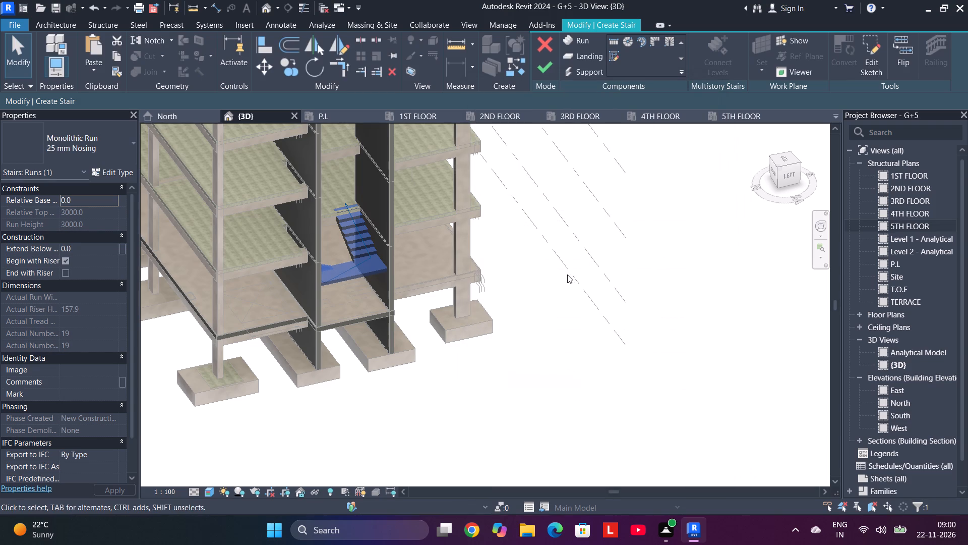
Inspect the upper flight's treads and risers in 3D, up close and where the flight meets the floor slab.
scroll(340, 259, up, 7)
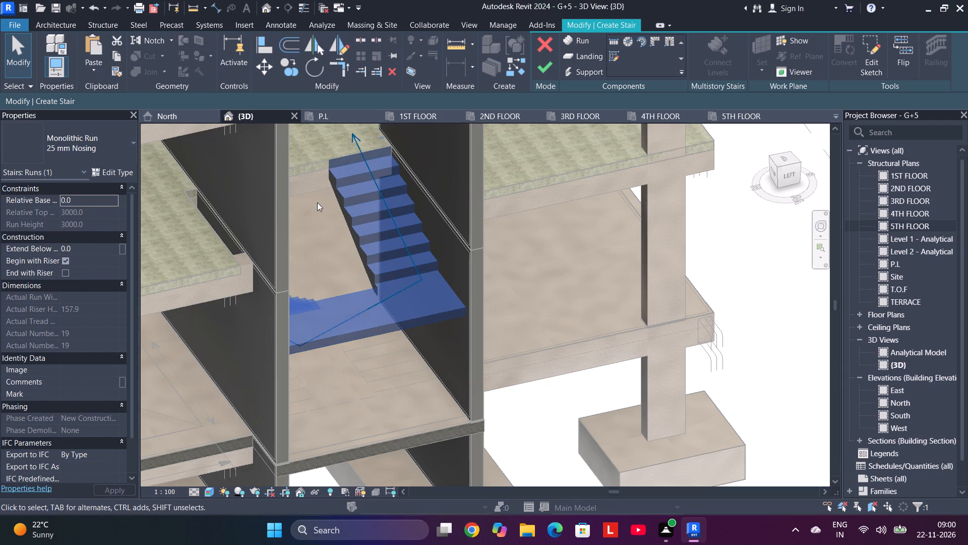
key(Escape)
scroll(332, 167, up, 4)
scroll(361, 184, down, 3)
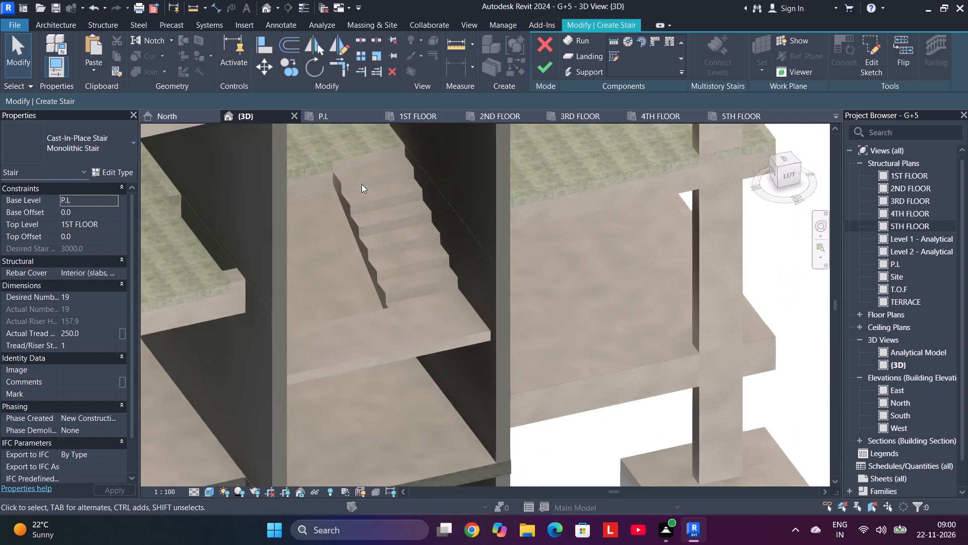
scroll(361, 184, up, 3)
scroll(303, 164, up, 6)
scroll(346, 172, up, 5)
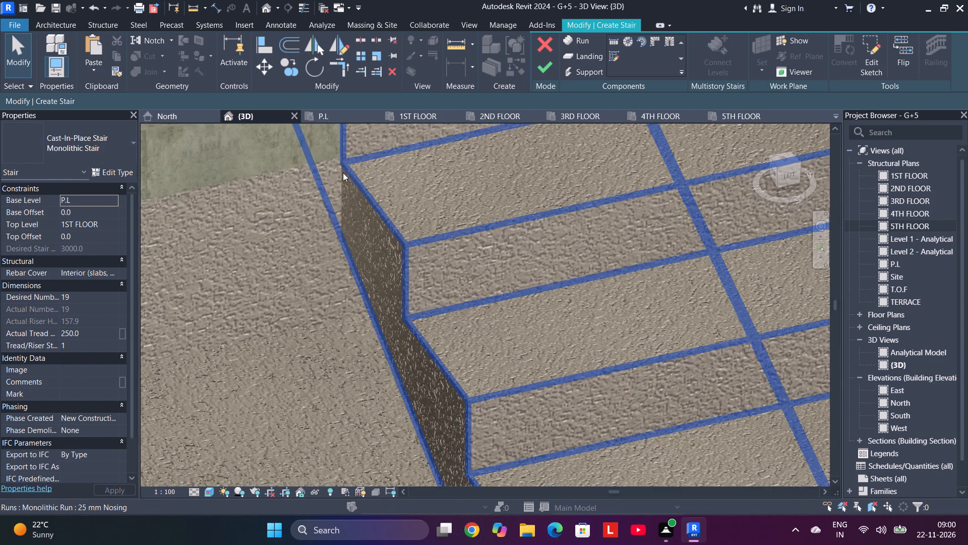
scroll(342, 181, down, 14)
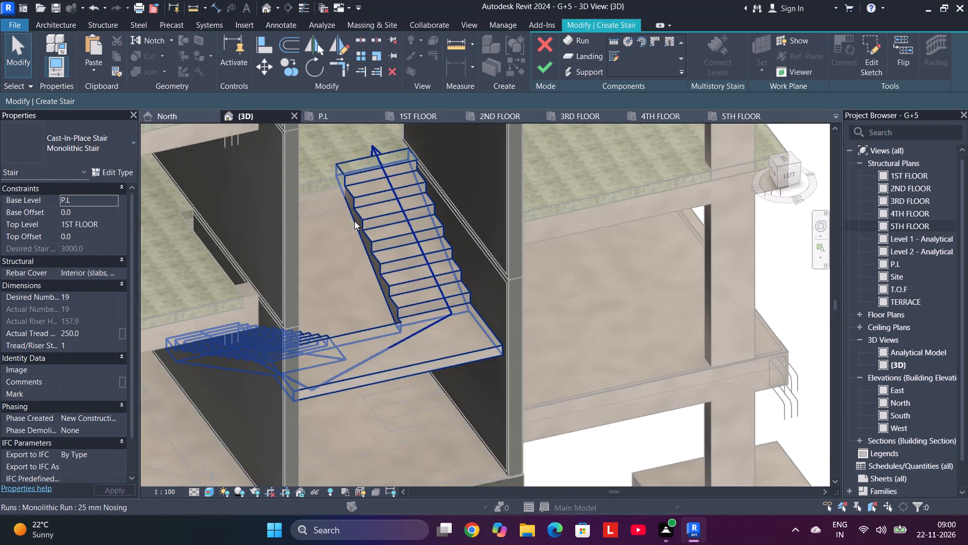
shift+middle_drag(356, 224, 369, 191)
scroll(458, 270, down, 3)
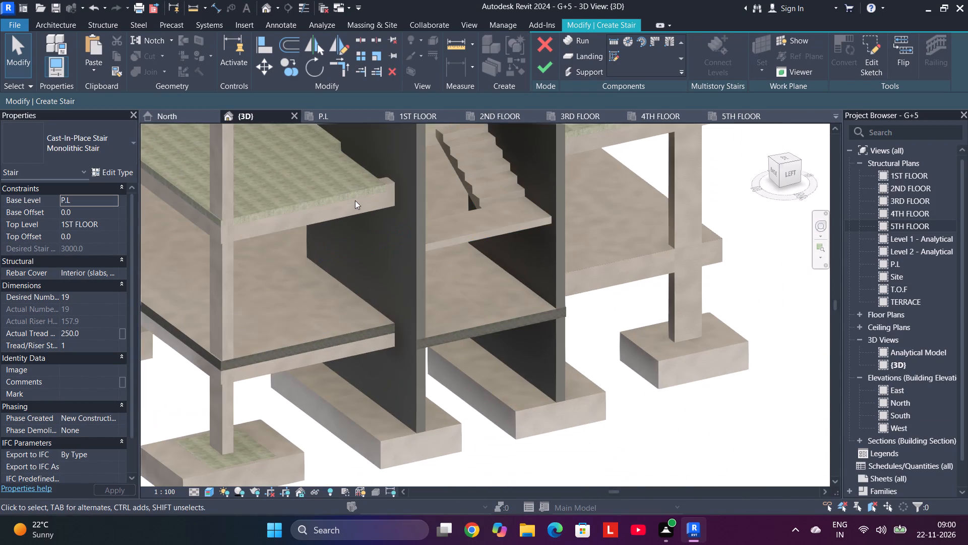
Go to the 1ST FLOOR structural plan and finish the staircase, leaving stair creation mode.
click(317, 113)
scroll(380, 259, down, 5)
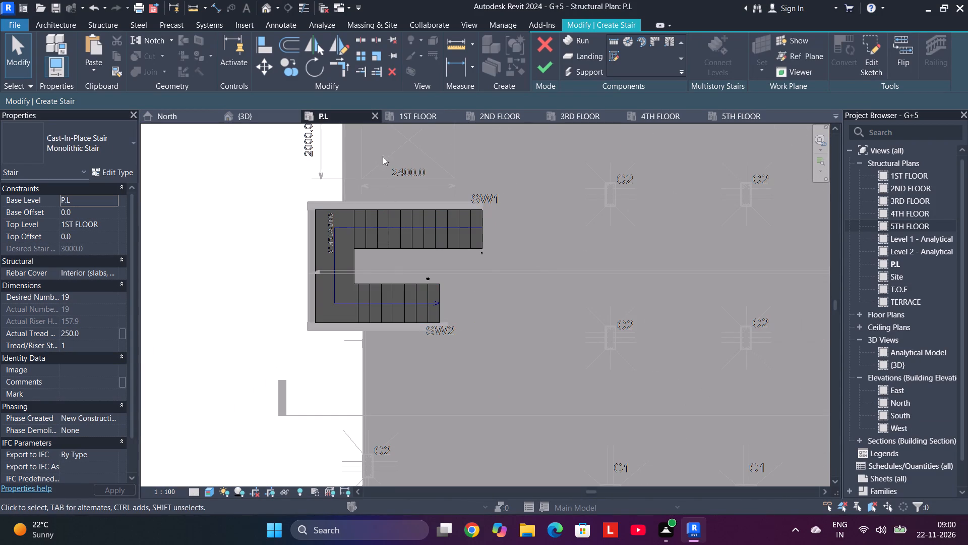
click(411, 116)
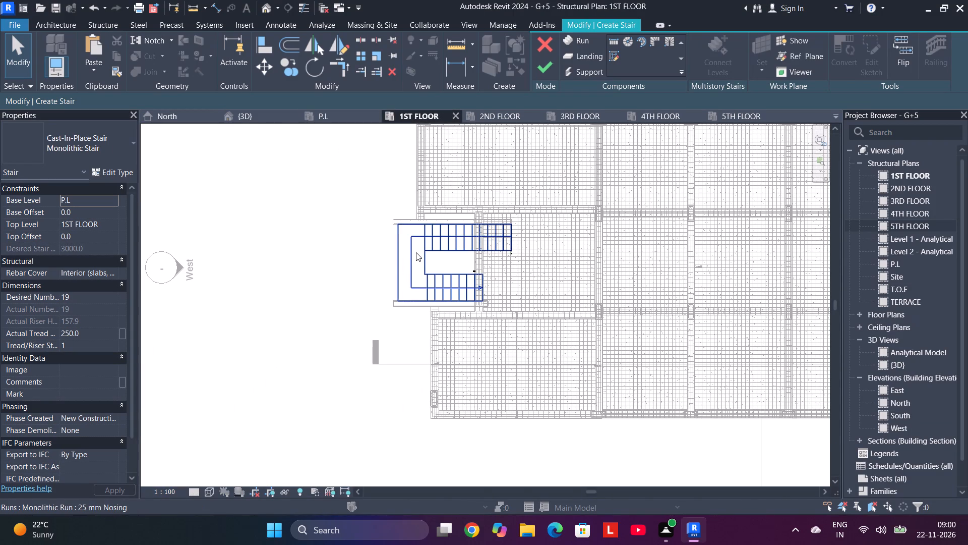
scroll(416, 252, up, 4)
middle_drag(243, 207, 243, 208)
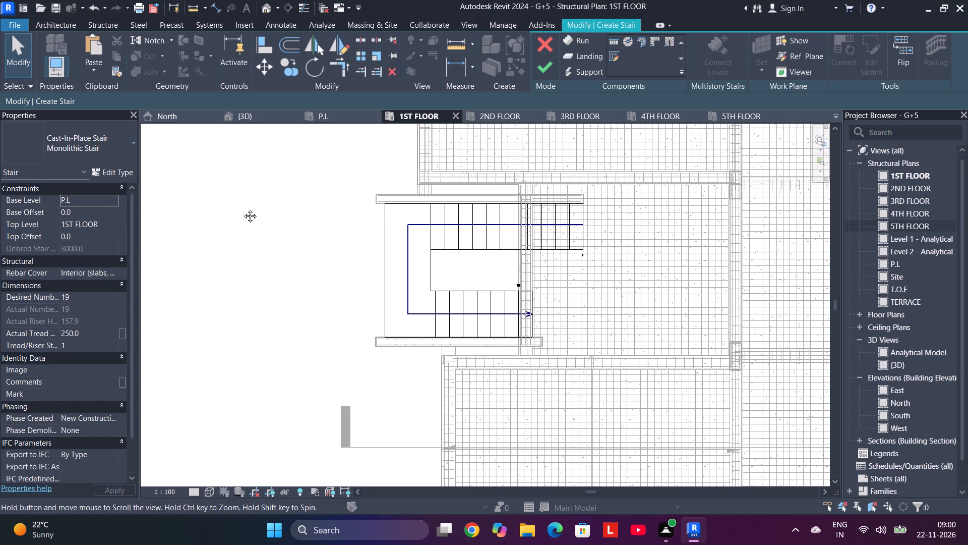
middle_drag(243, 208, 134, 224)
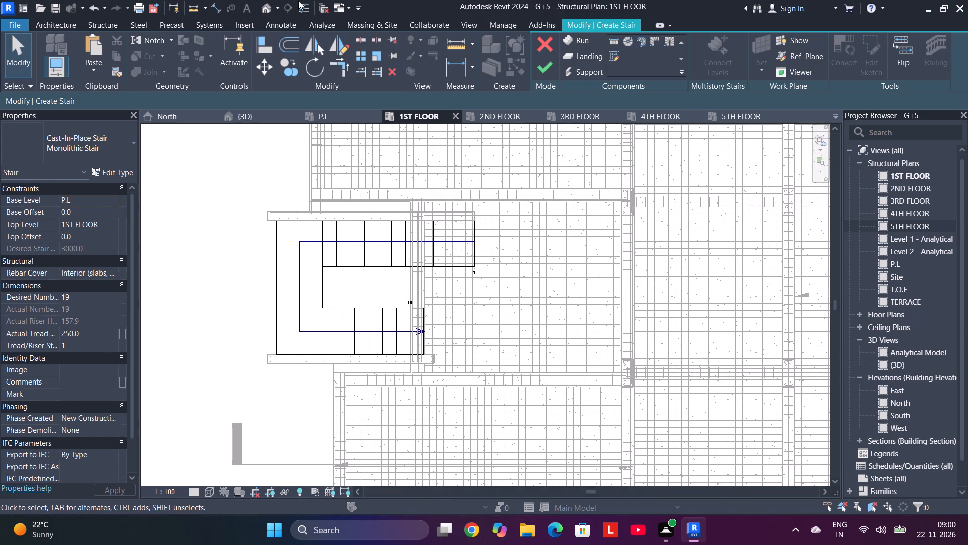
click(285, 5)
click(284, 178)
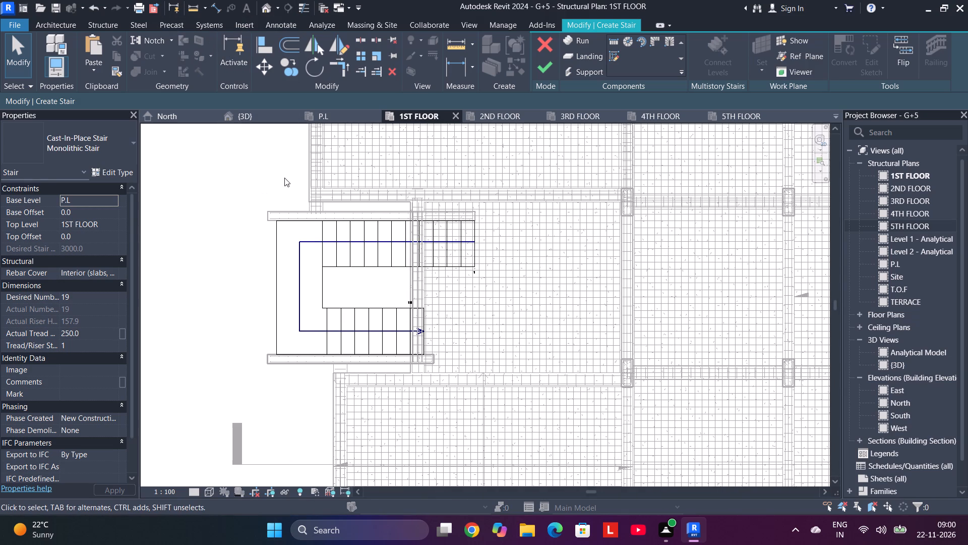
key(Escape)
key(Escape)
key(Escape)
key(Escape)
click(541, 71)
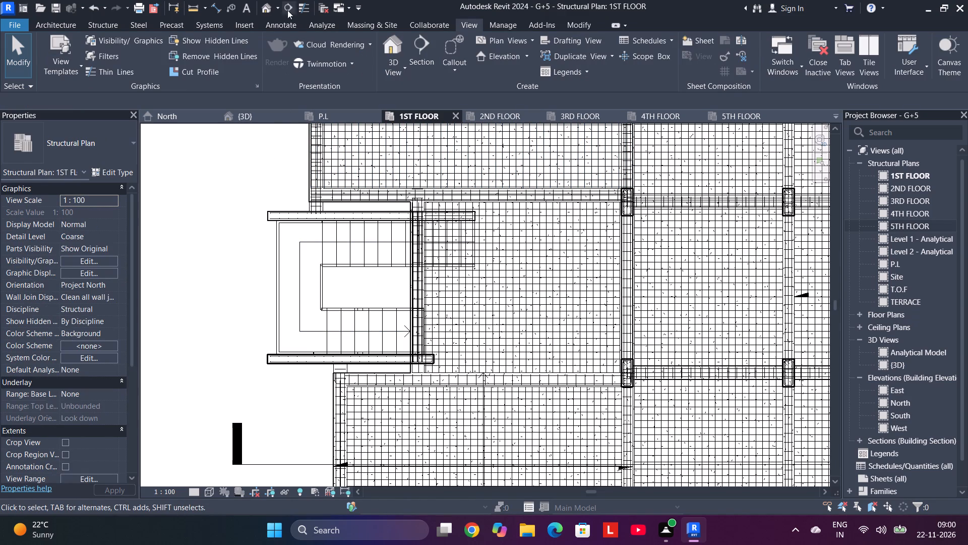
Draw a north-facing building section lengthwise through the longer stair flight, from outside the building into the adjoining floor slab.
click(288, 3)
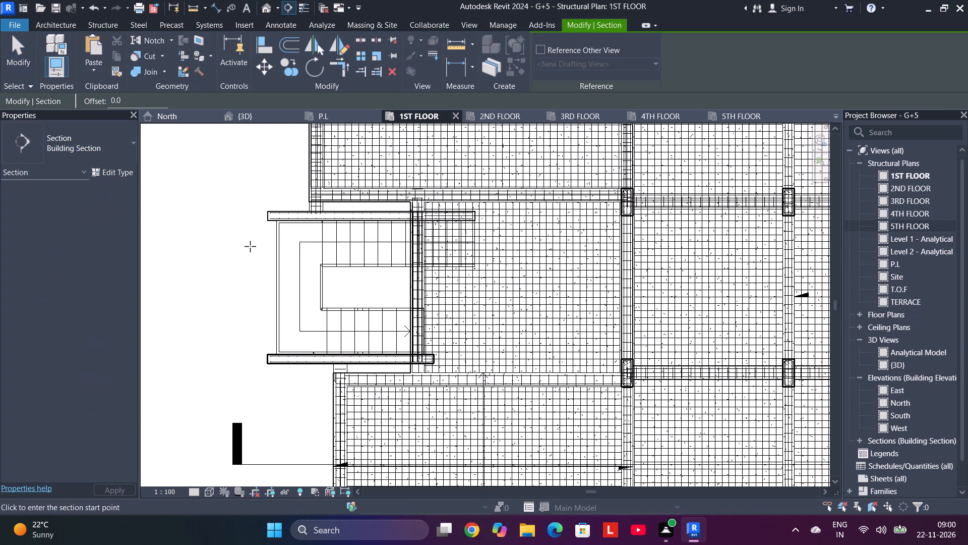
click(240, 246)
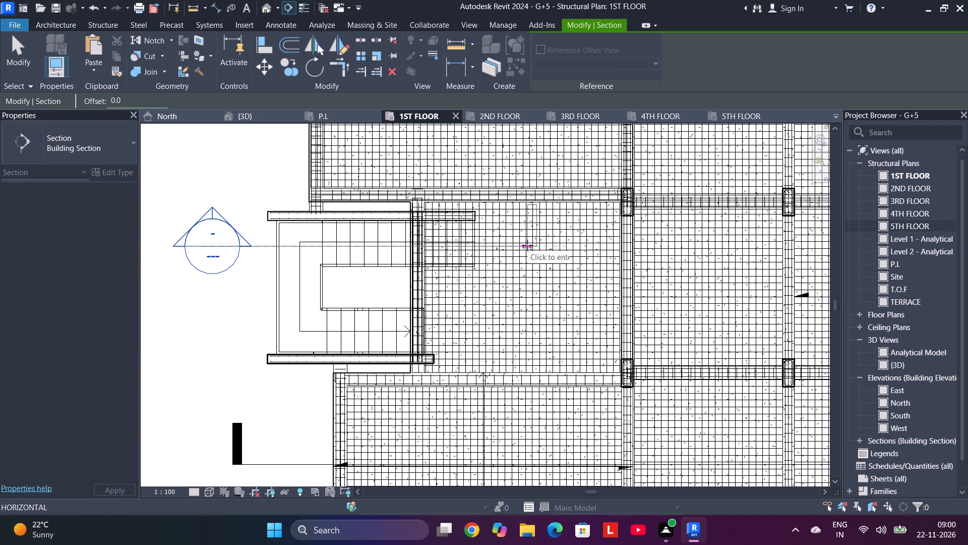
click(527, 245)
key(Escape)
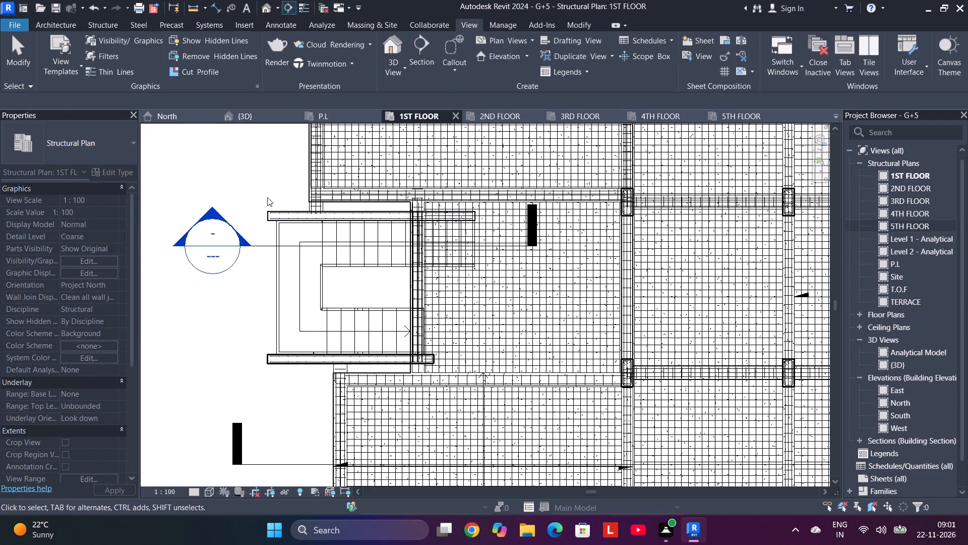
Reduce the new stair section's view depth to a far clip offset of about 240 mm.
scroll(267, 192, down, 3)
middle_drag(267, 196, 261, 254)
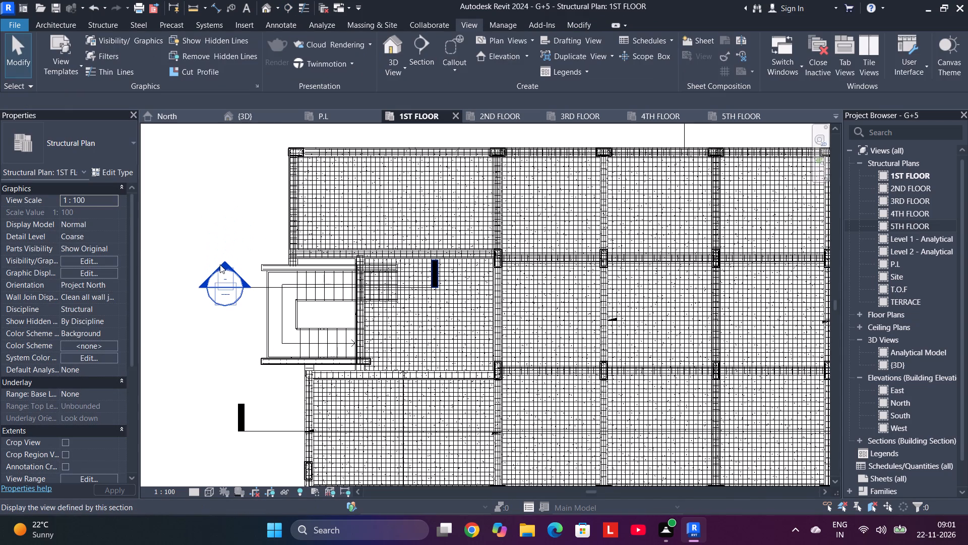
click(220, 264)
scroll(249, 183, down, 4)
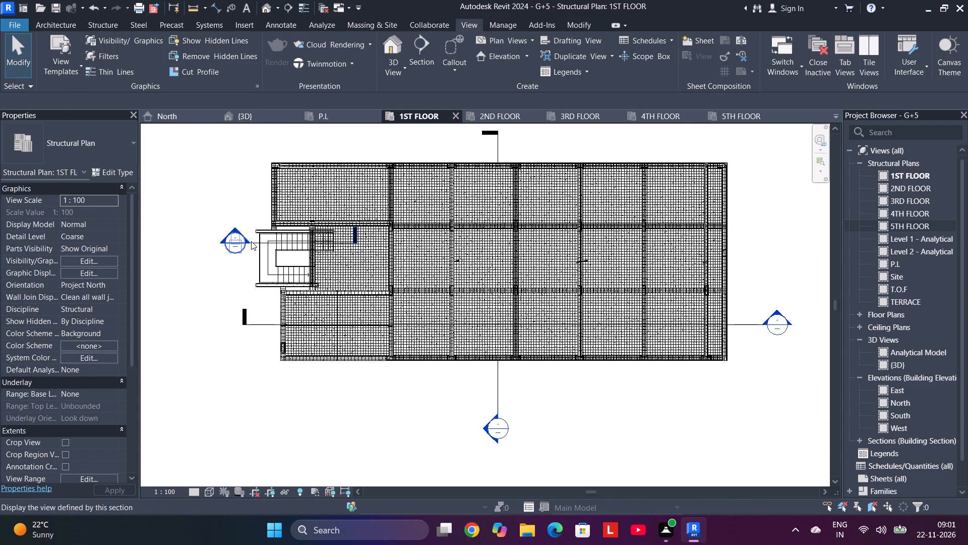
click(251, 241)
click(354, 237)
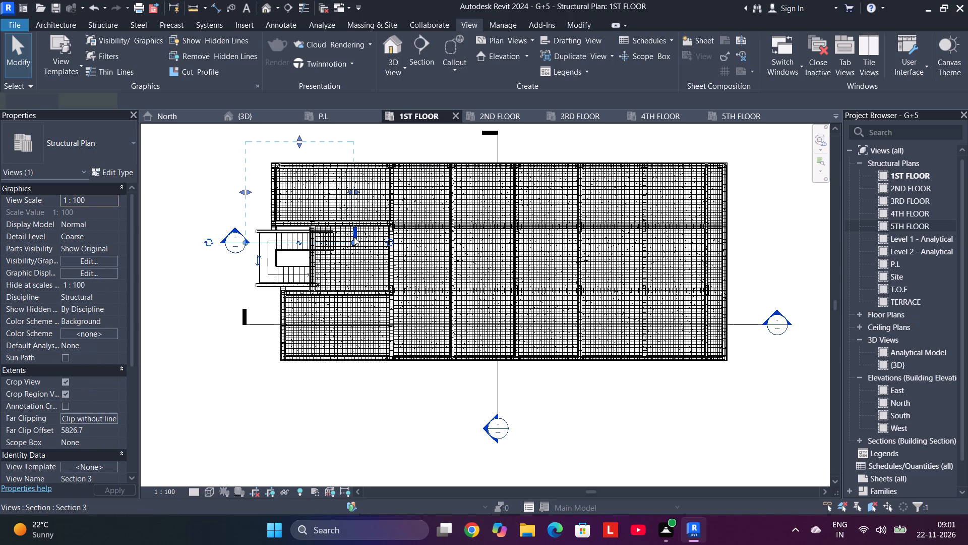
drag(302, 145, 296, 238)
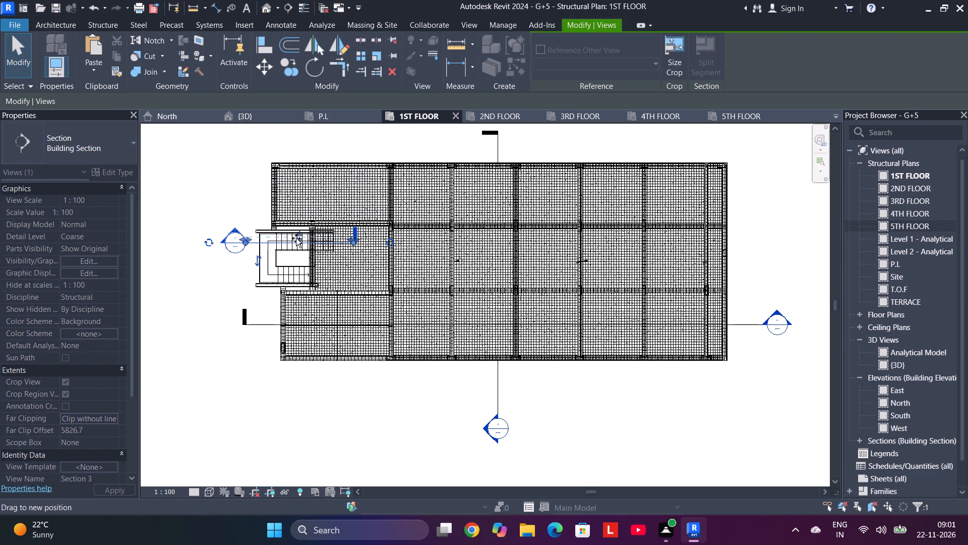
drag(296, 238, 296, 242)
scroll(329, 297, up, 5)
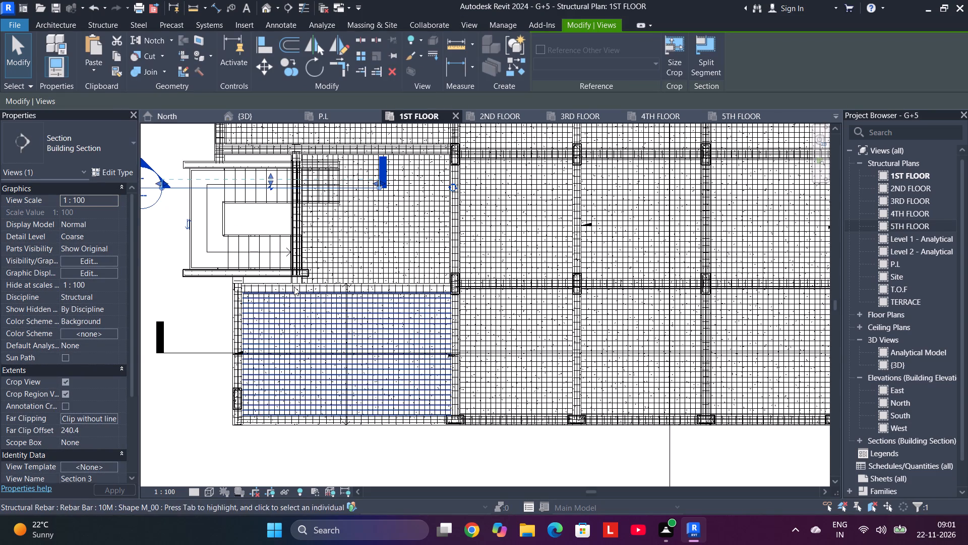
scroll(298, 331, up, 2)
scroll(329, 379, up, 1)
scroll(407, 436, down, 2)
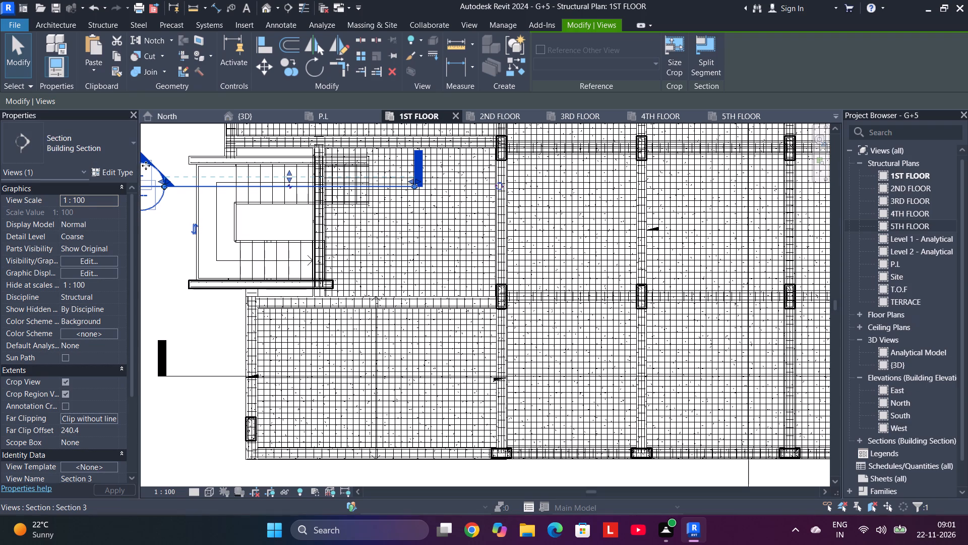
Open the new stair section view and examine the longer flight's profile and where it meets the P.L slab.
middle_drag(162, 162, 201, 167)
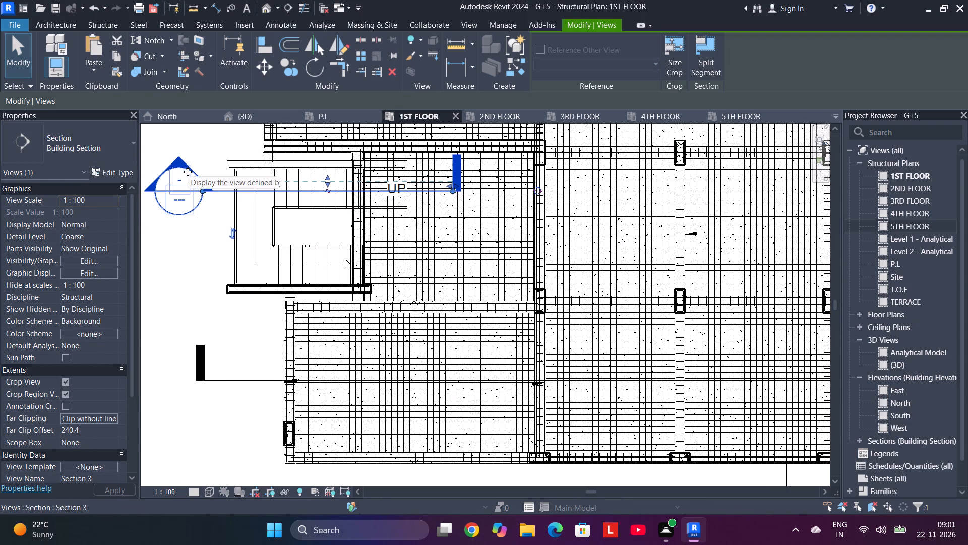
right_click(188, 172)
click(250, 231)
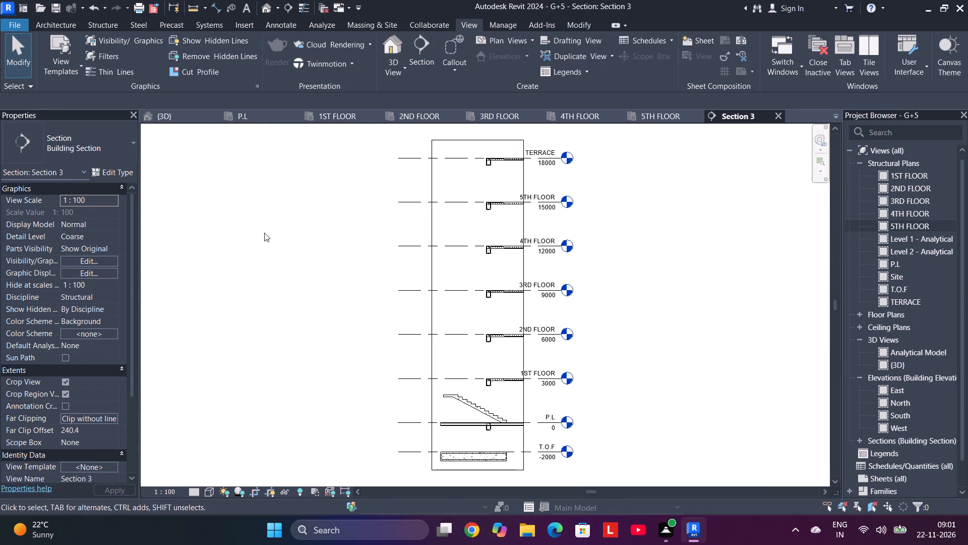
scroll(505, 418, up, 9)
middle_drag(504, 405, 565, 338)
scroll(555, 358, up, 4)
middle_drag(611, 355, 497, 323)
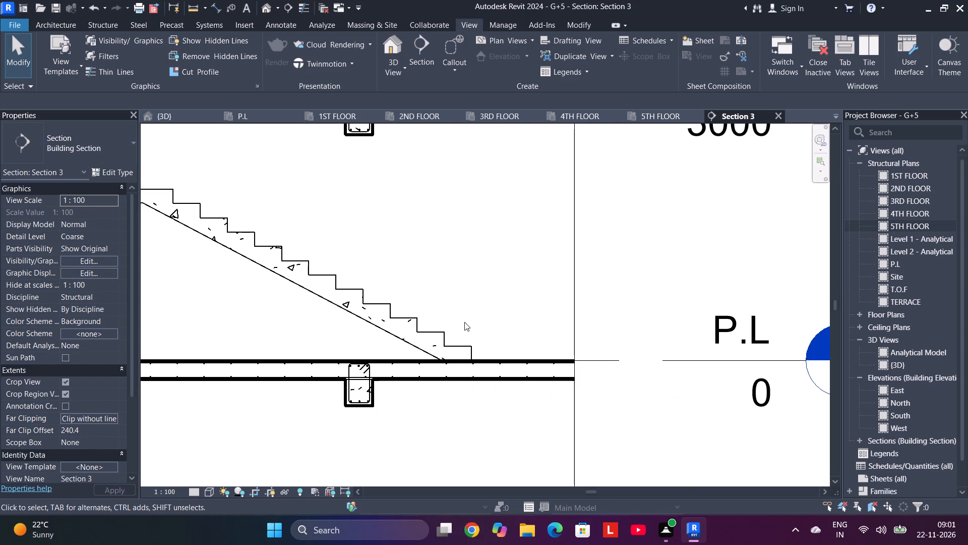
scroll(464, 322, down, 3)
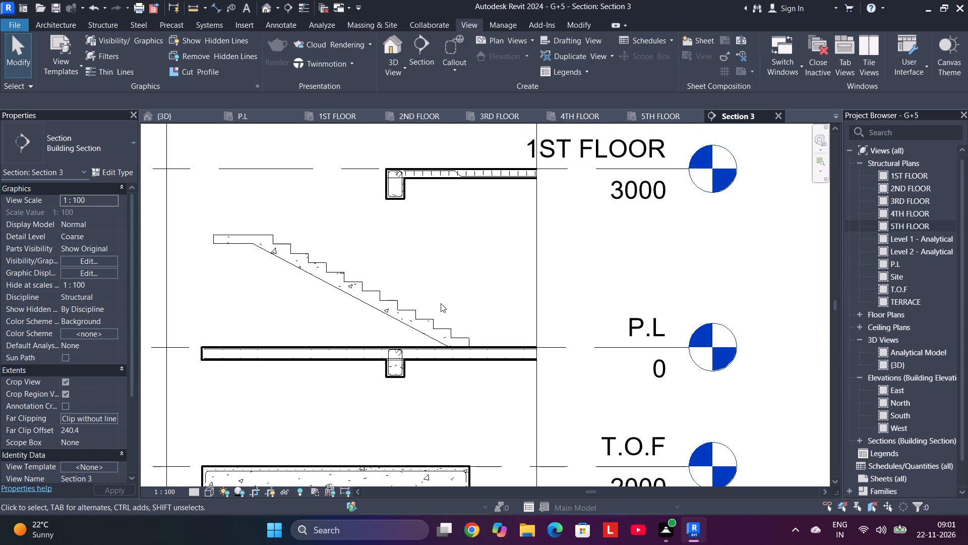
scroll(470, 333, up, 4)
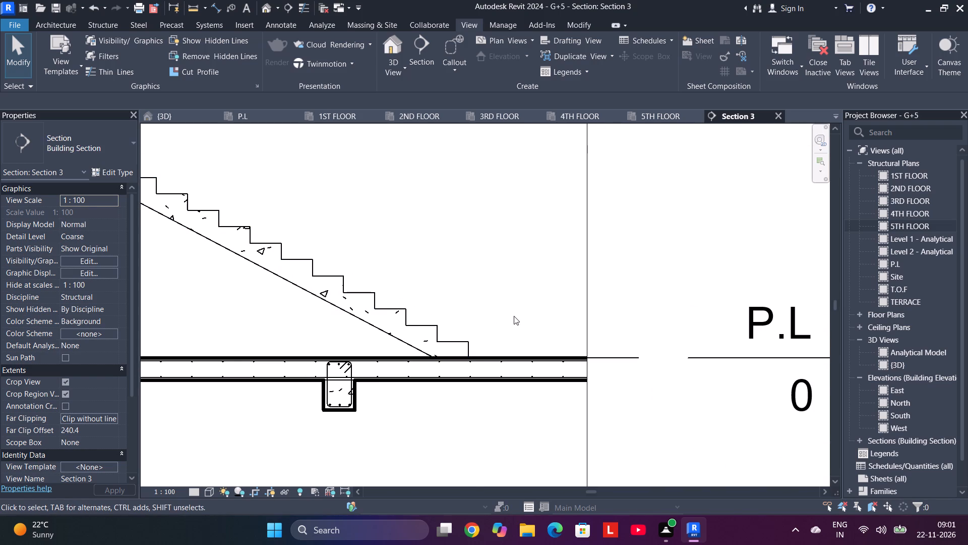
scroll(512, 318, down, 7)
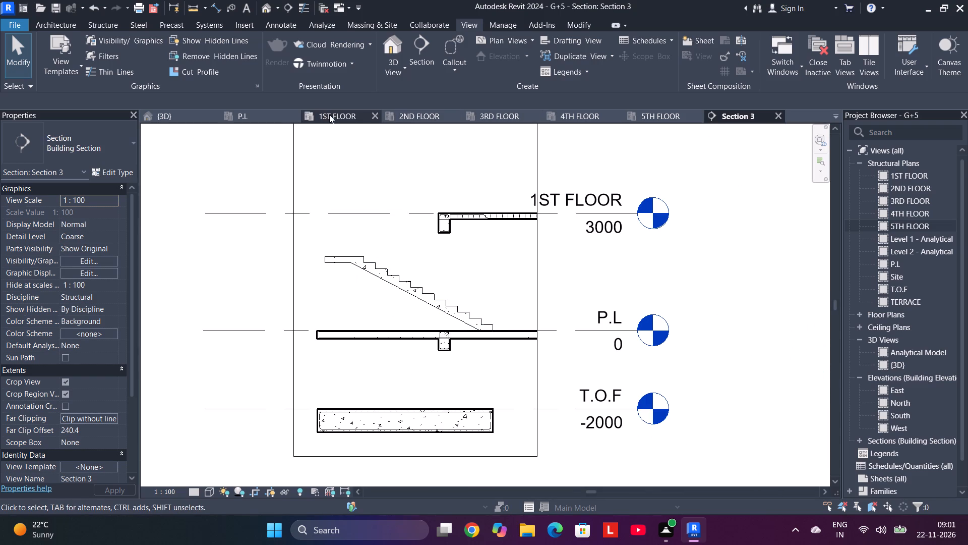
Review the staircase in the P.L and 1ST FLOOR plans, and check the flight again in Section 3.
click(252, 114)
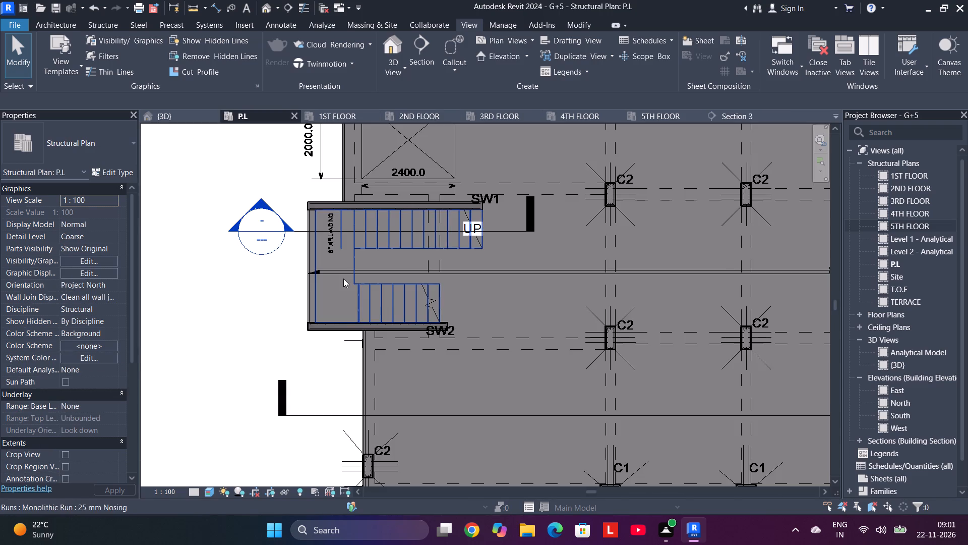
click(350, 118)
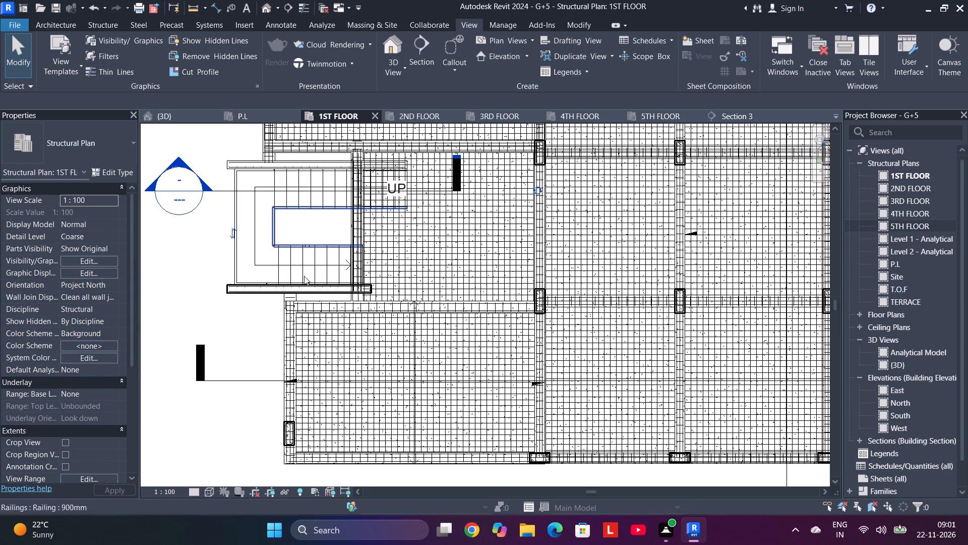
click(725, 117)
scroll(459, 306, up, 4)
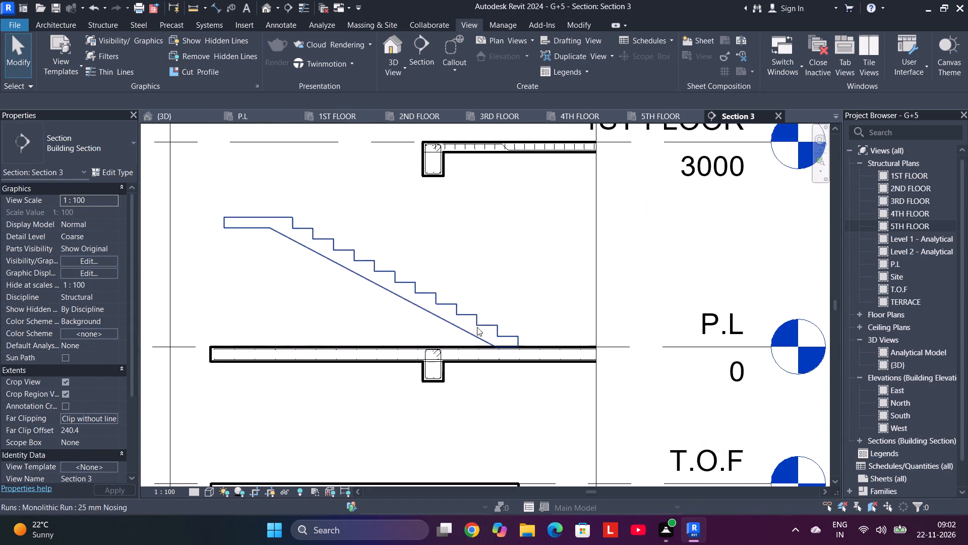
scroll(490, 330, up, 6)
scroll(579, 341, down, 3)
middle_drag(579, 341, 641, 395)
scroll(631, 366, down, 2)
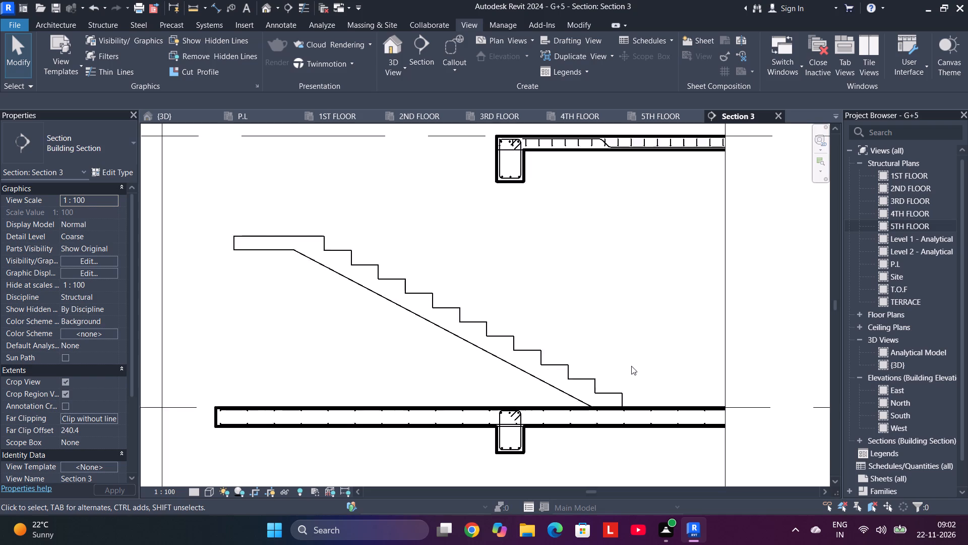
middle_drag(630, 365, 531, 351)
middle_click(530, 351)
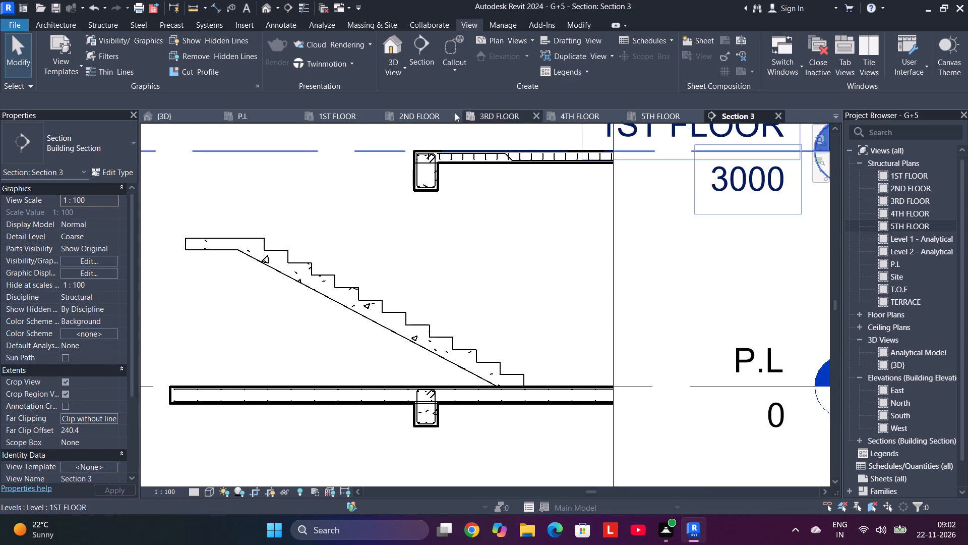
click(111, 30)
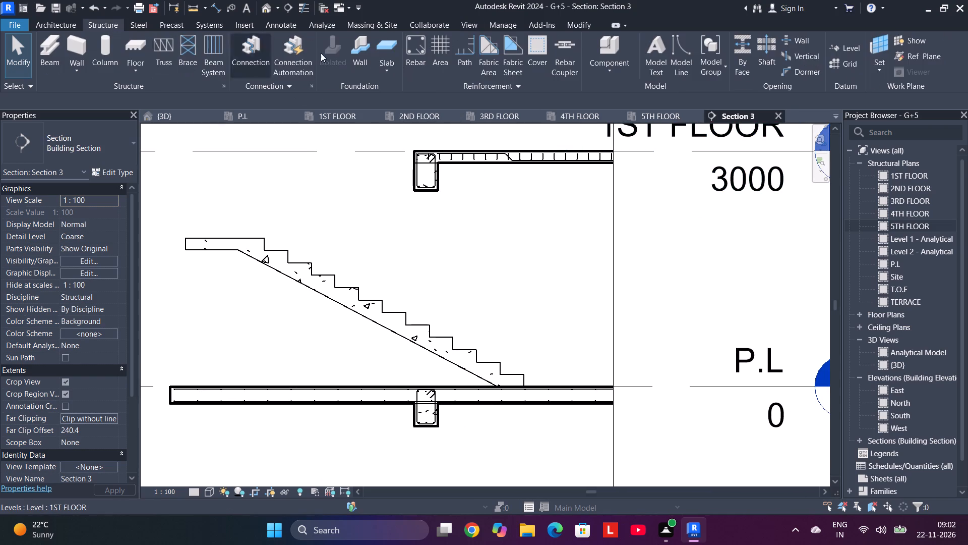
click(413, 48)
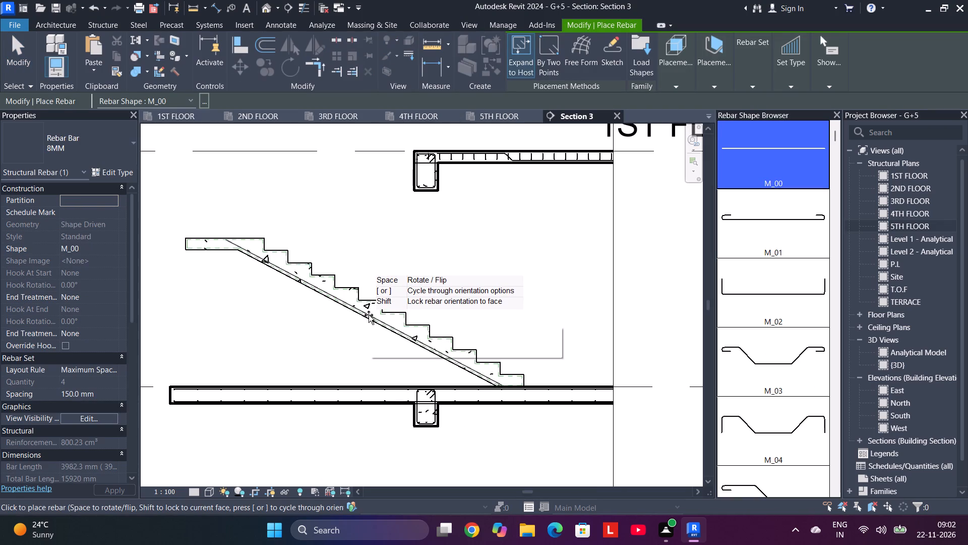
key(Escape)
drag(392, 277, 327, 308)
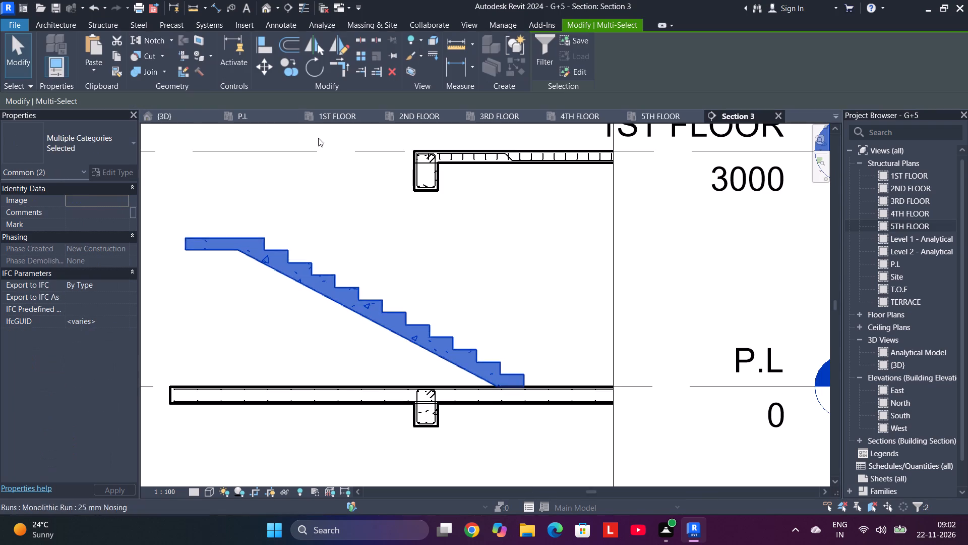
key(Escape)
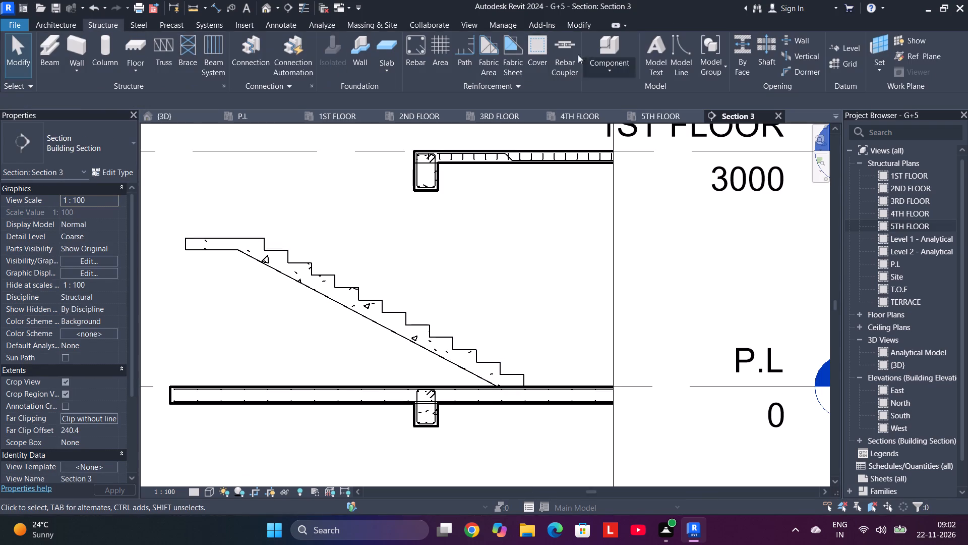
Add a rebar cover type named STAIRS with a 25 mm setting.
click(537, 50)
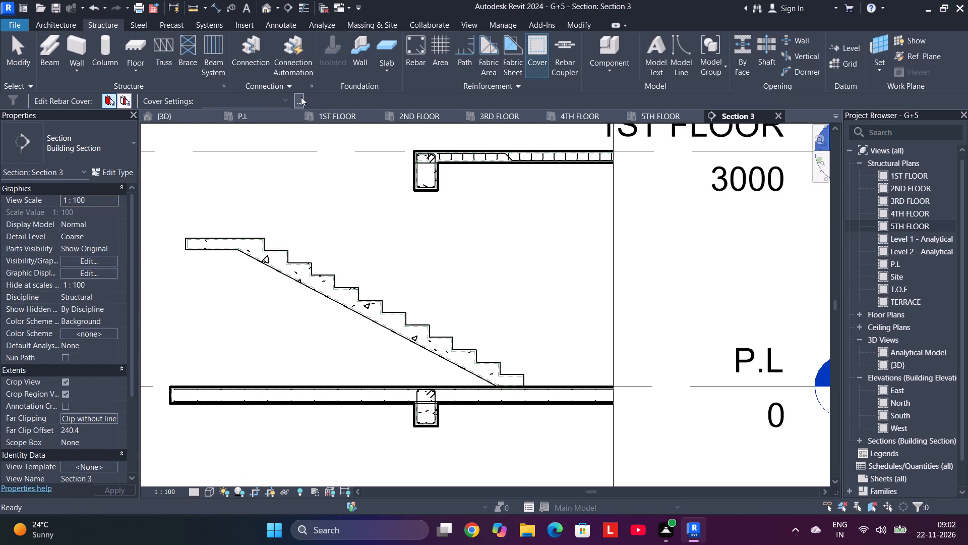
click(301, 97)
click(620, 233)
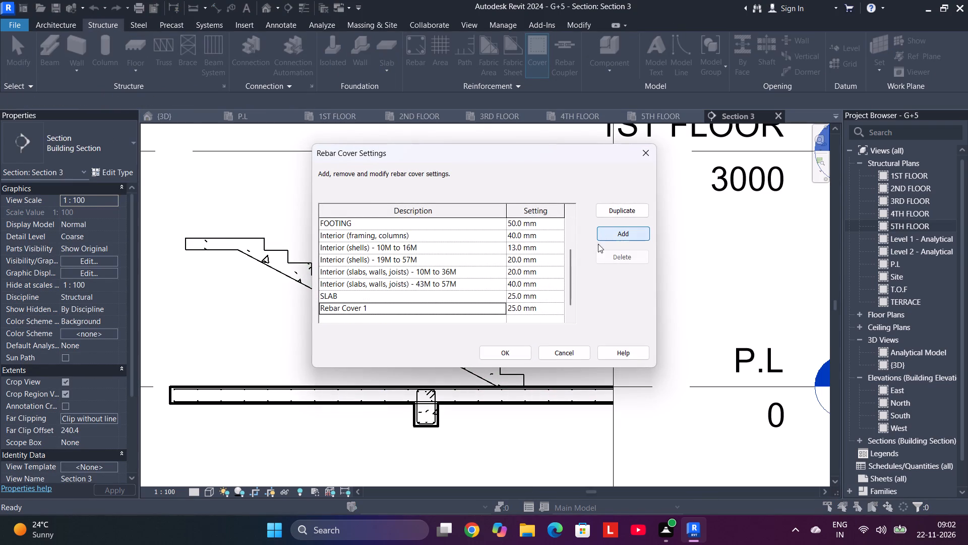
click(383, 305)
drag(383, 305, 276, 299)
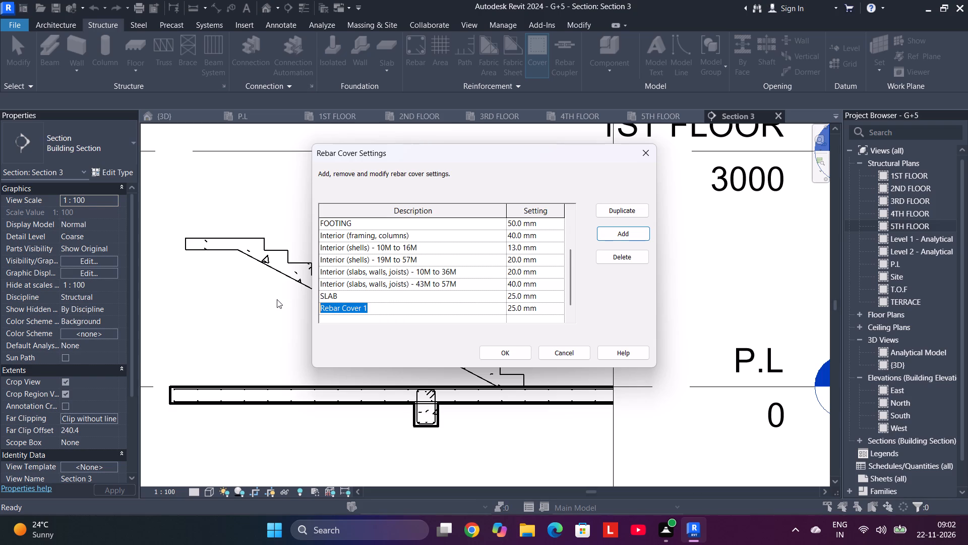
text(STAIRS)
key(Return)
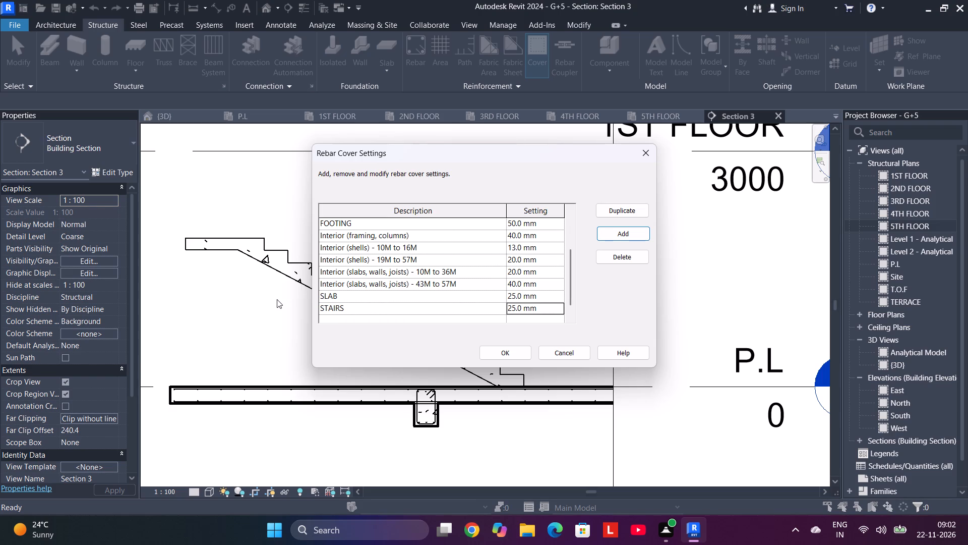
click(521, 352)
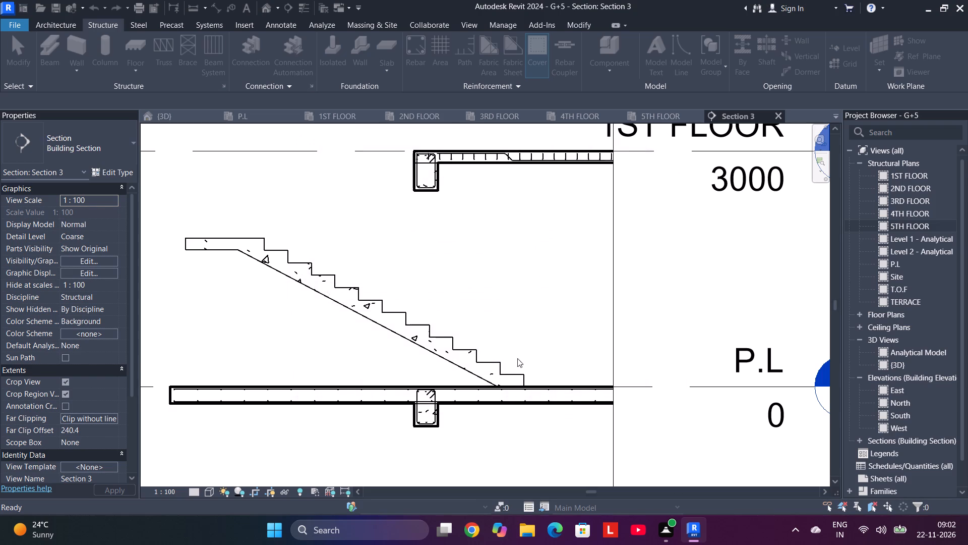
Assign the STAIRS <25 mm> rebar cover to the cut stair flight in the section.
drag(408, 288, 332, 308)
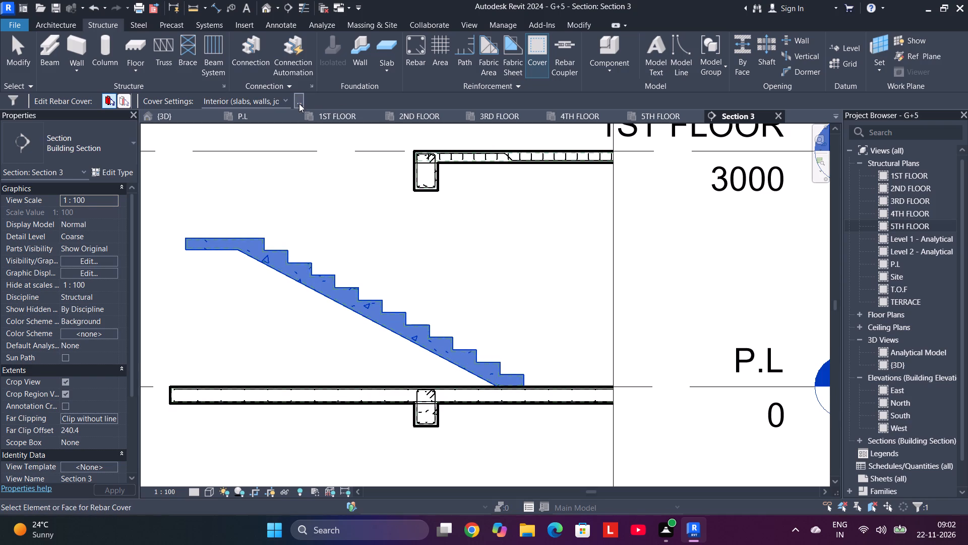
click(281, 98)
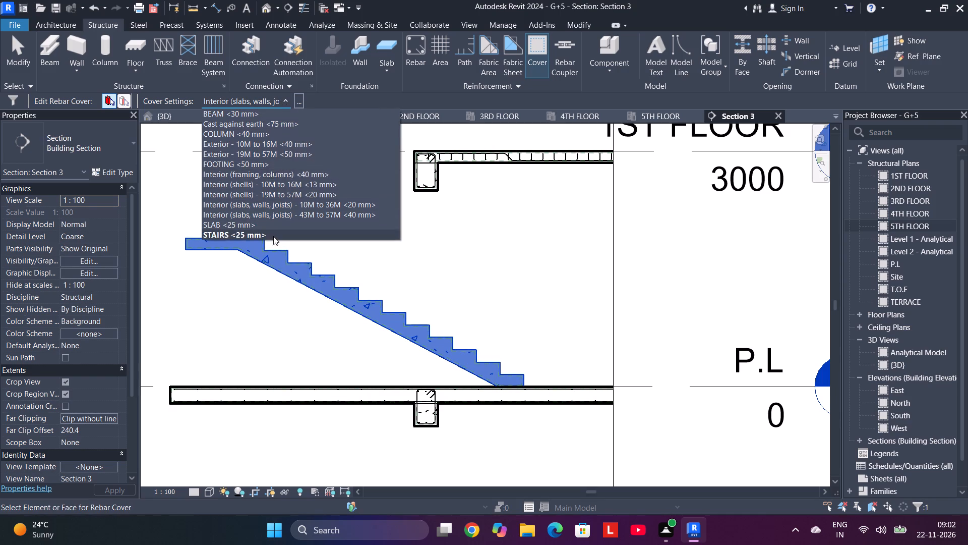
click(273, 236)
click(424, 282)
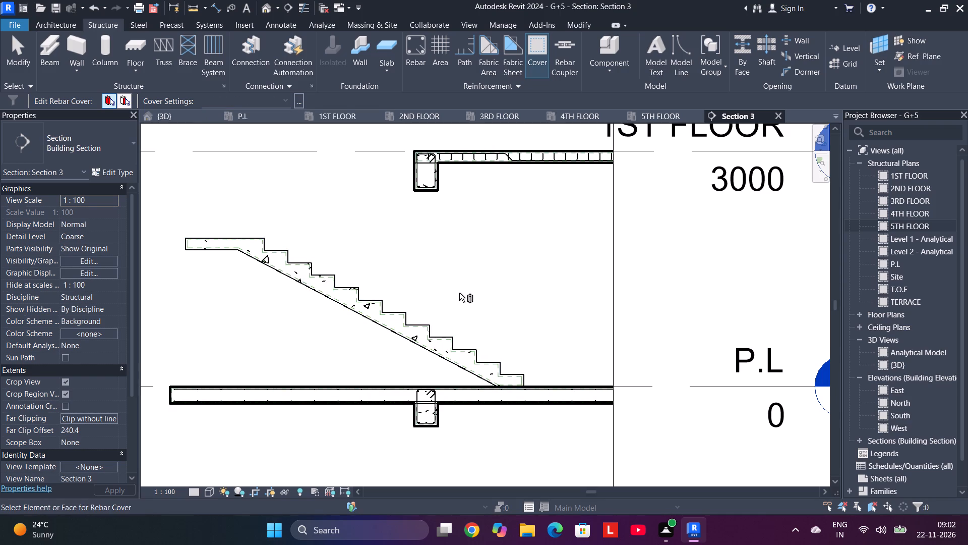
key(Escape)
Place straight 8MM rebar of shape M_00 along the sloping waist of the flight, with 150 mm maximum spacing.
scroll(464, 318, up, 5)
click(434, 363)
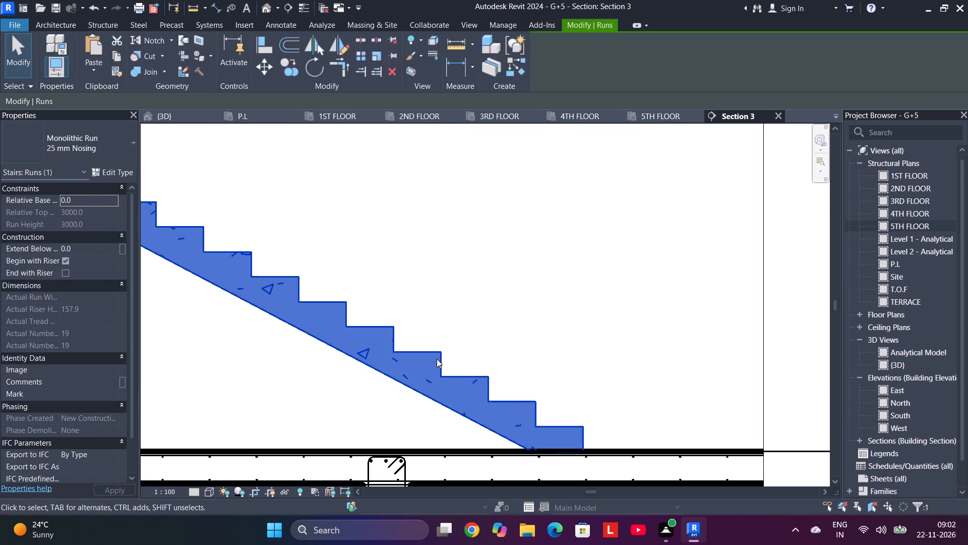
key(Escape)
click(419, 44)
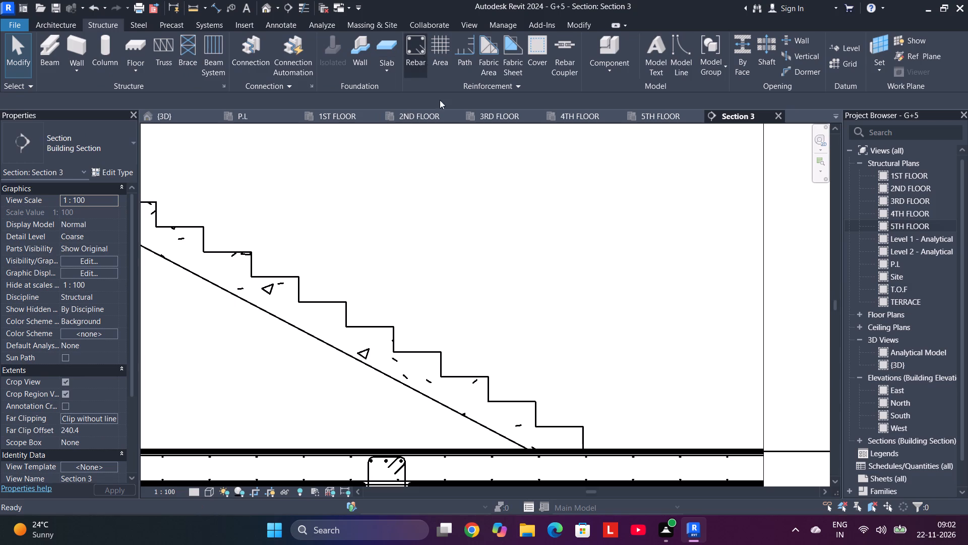
scroll(447, 276, down, 2)
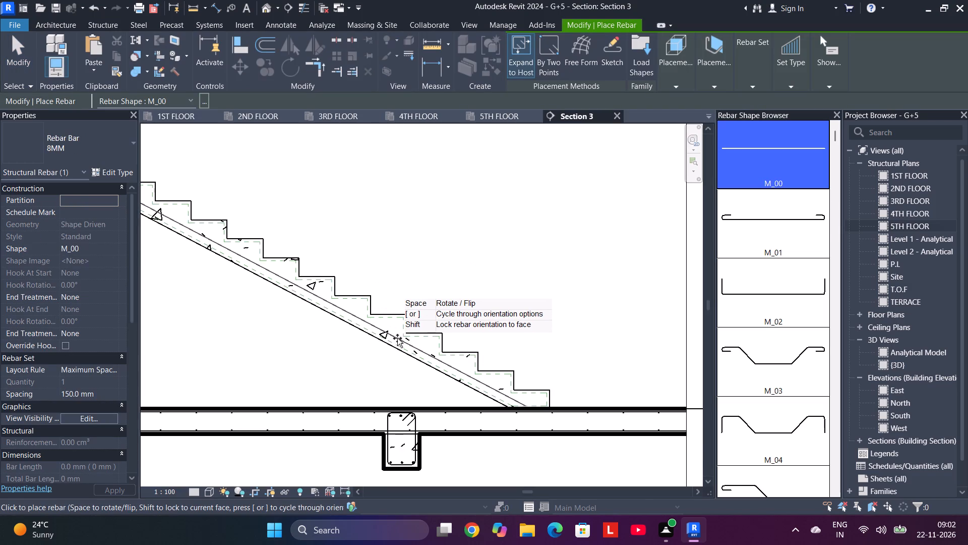
middle_drag(397, 338, 464, 347)
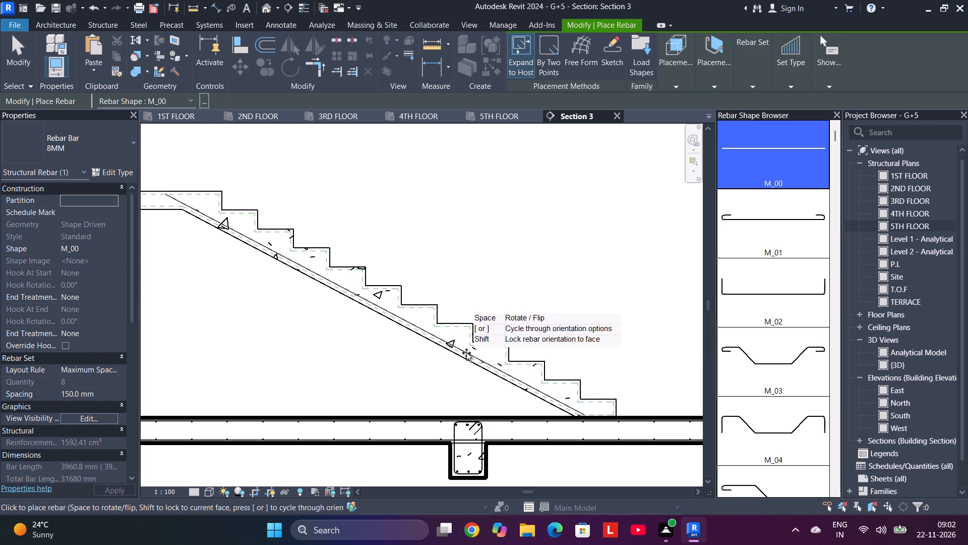
scroll(465, 349, up, 4)
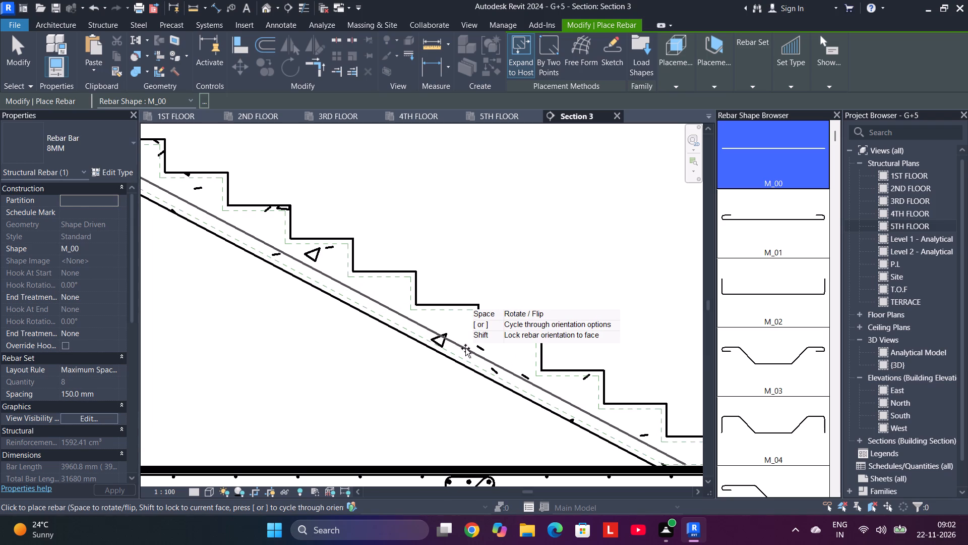
click(465, 347)
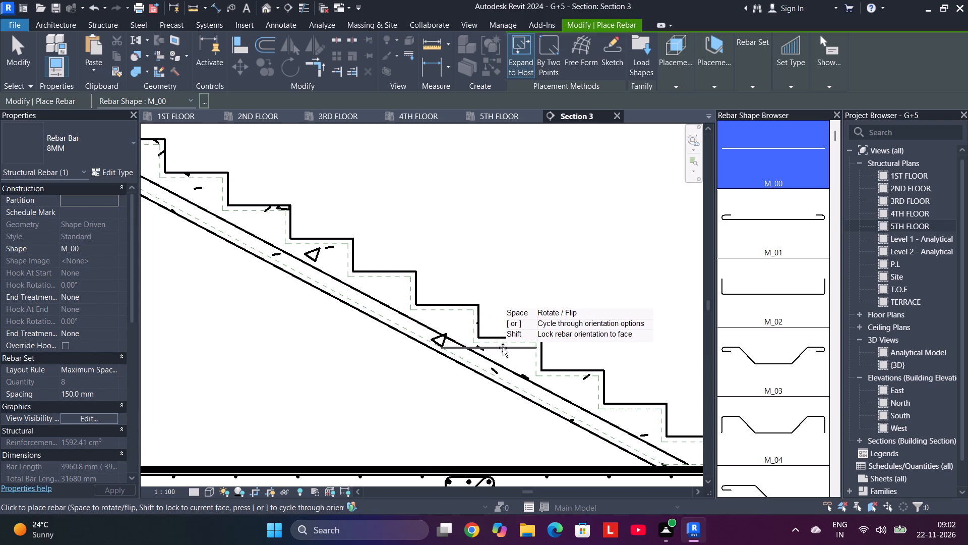
key(Escape)
Place straight 10M rebar of shape M_00, perpendicular to cover, across the flight's sloping waist with 150 mm maximum spacing.
scroll(524, 321, down, 4)
middle_drag(526, 317, 604, 349)
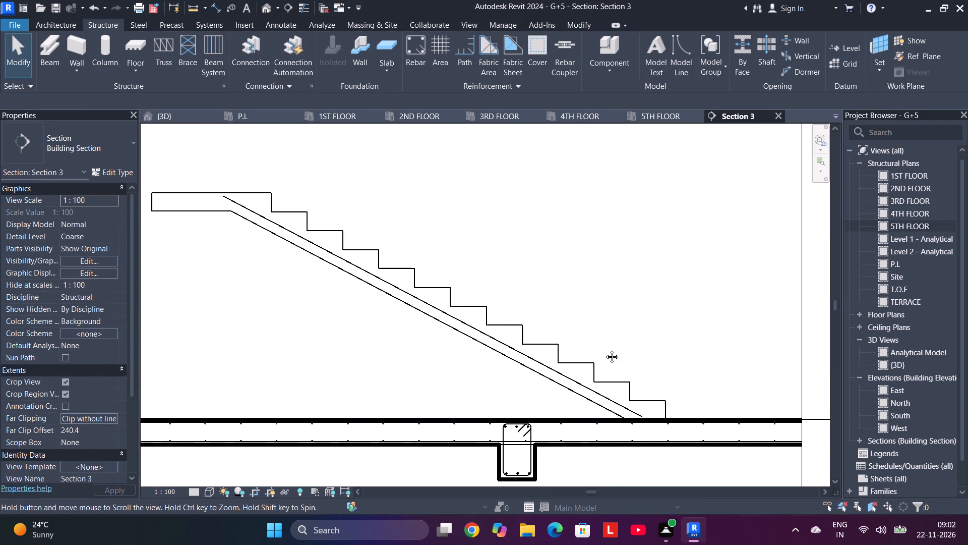
middle_drag(604, 349, 642, 360)
scroll(643, 341, down, 1)
middle_drag(643, 341, 486, 307)
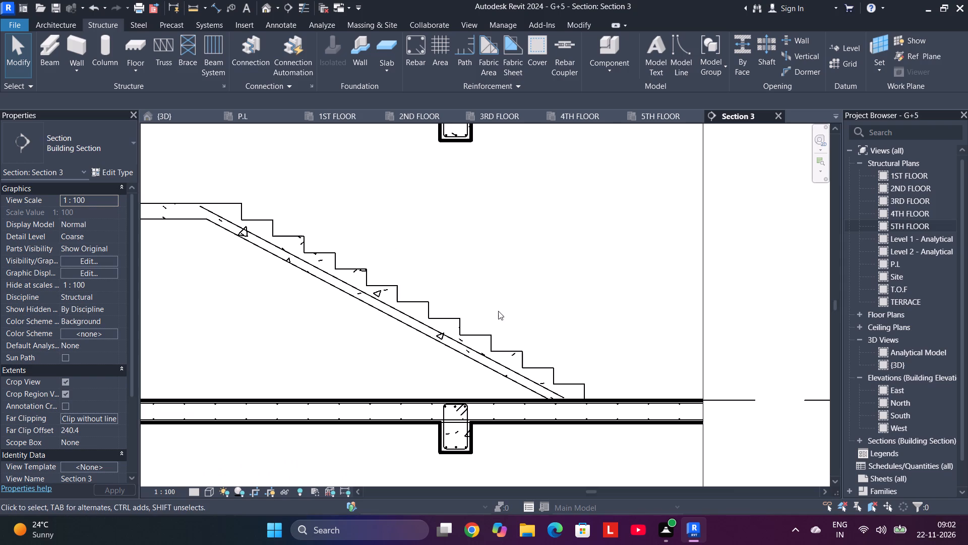
scroll(498, 197, up, 1)
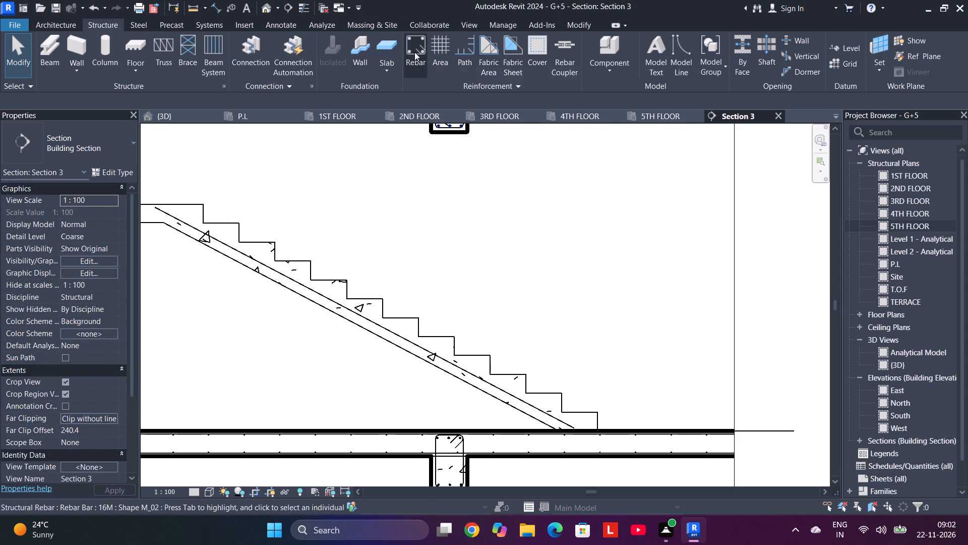
click(414, 52)
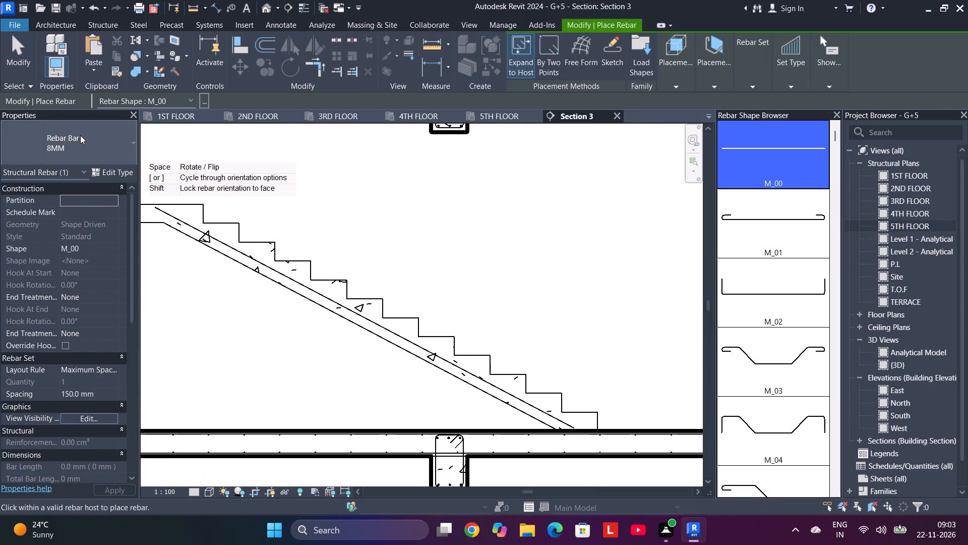
click(86, 143)
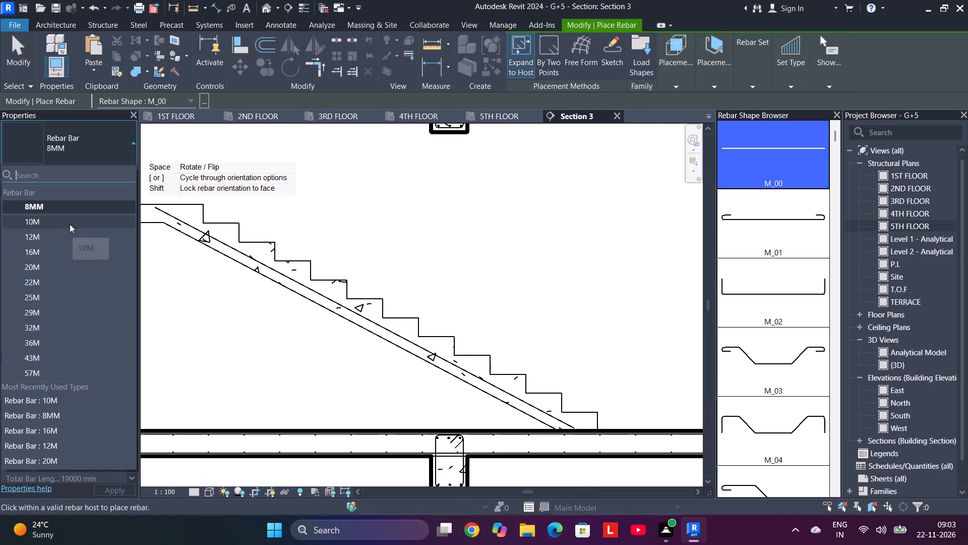
click(70, 223)
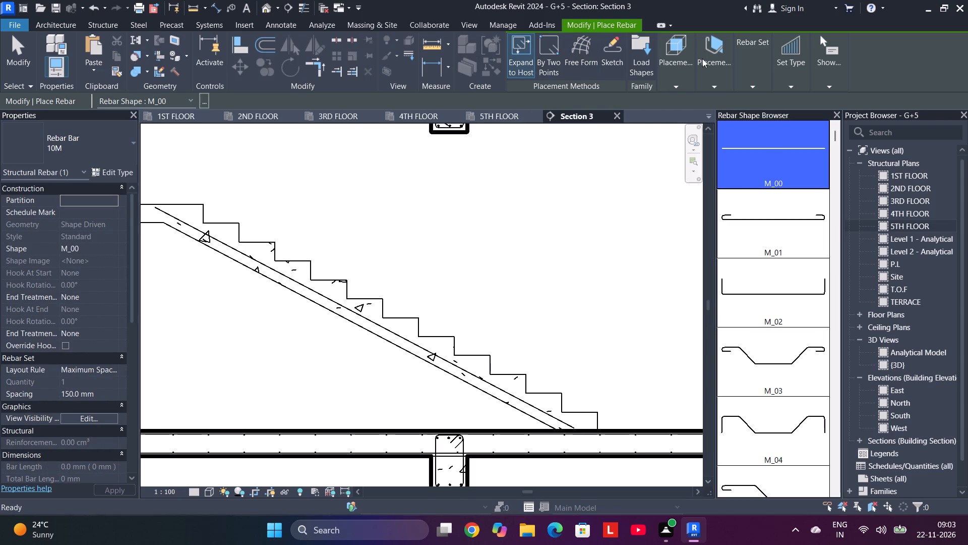
click(706, 69)
click(792, 122)
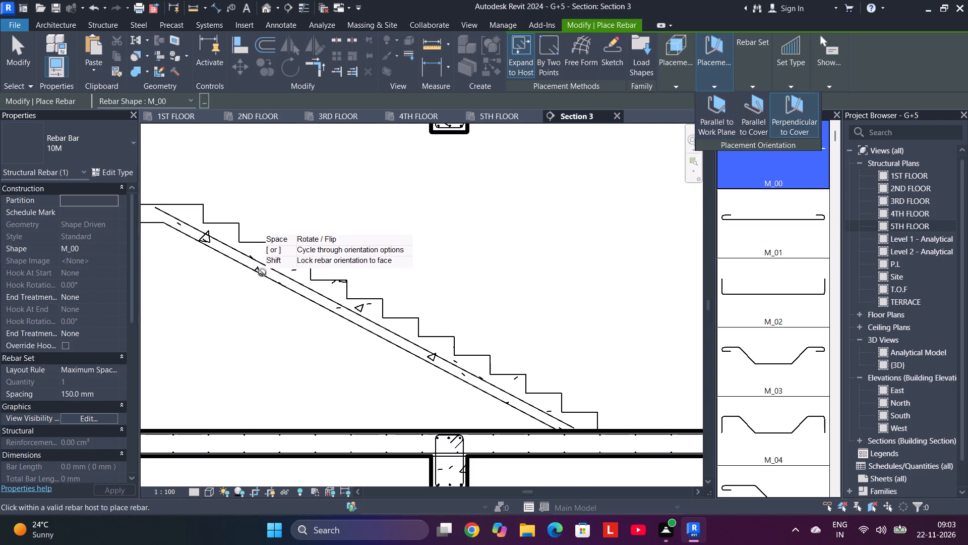
click(268, 271)
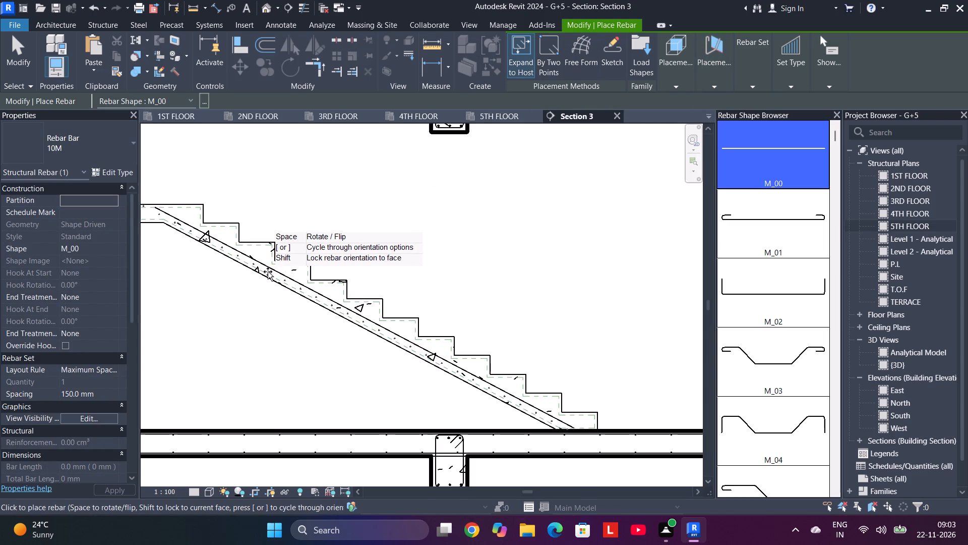
Place two layers of 10M M_00 rebar, lower and upper, perpendicular to cover in the landing with 150 mm maximum spacing.
middle_drag(271, 271, 414, 345)
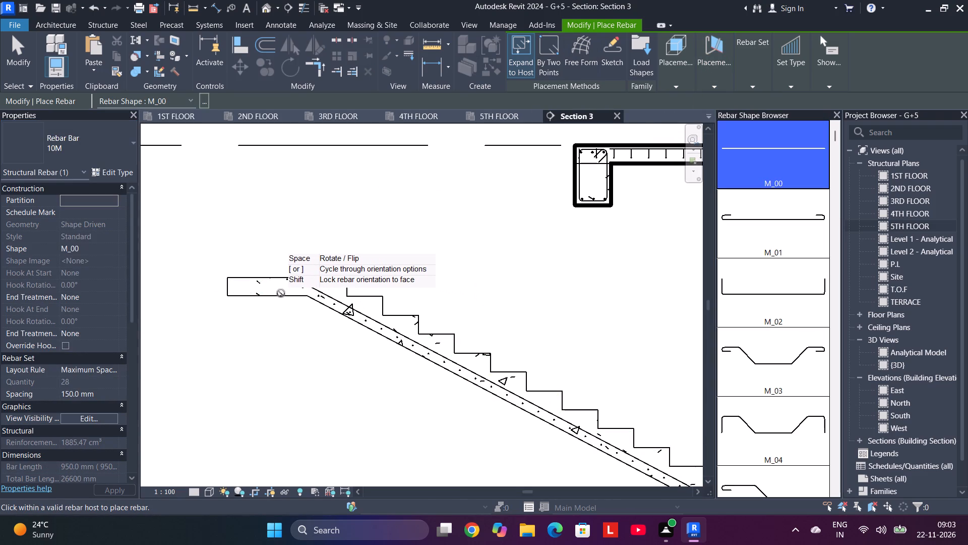
click(283, 290)
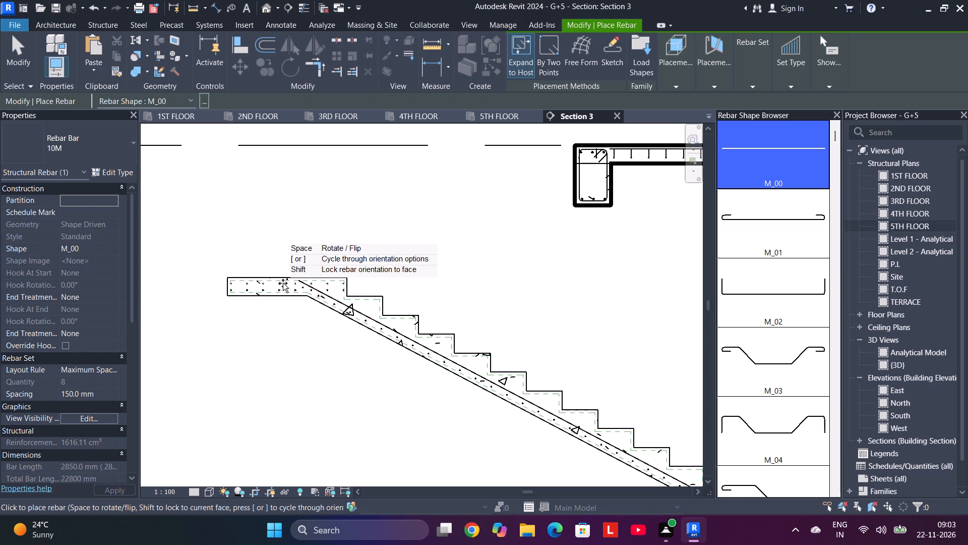
click(283, 284)
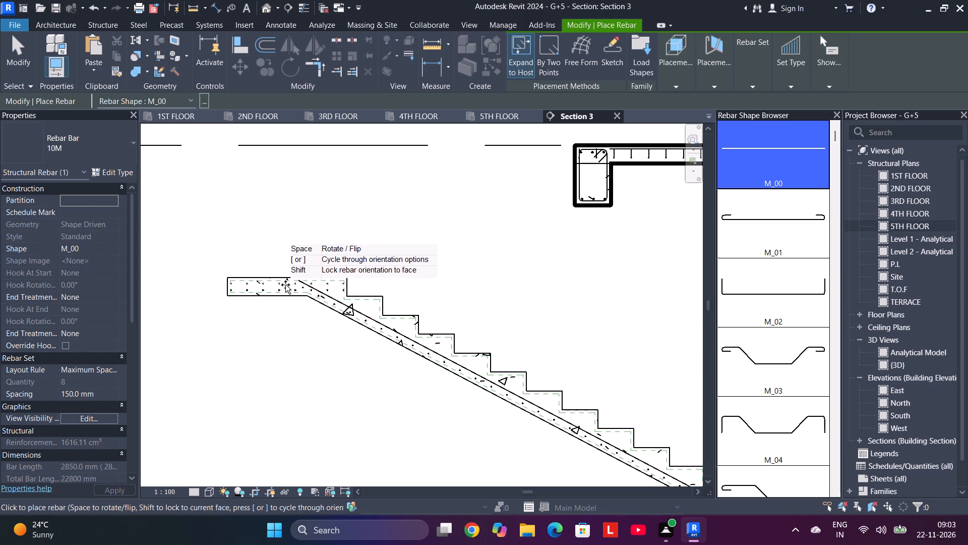
key(Escape)
click(322, 292)
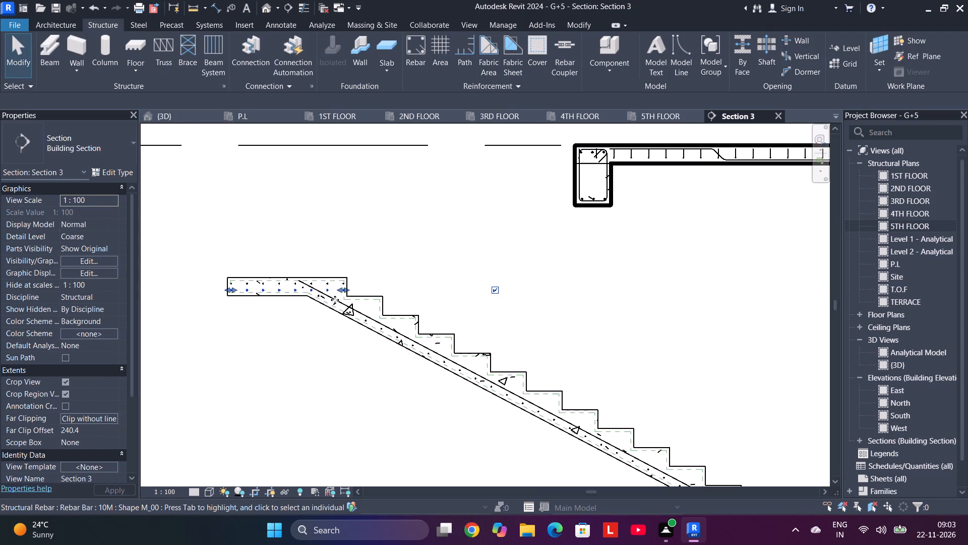
key(Escape)
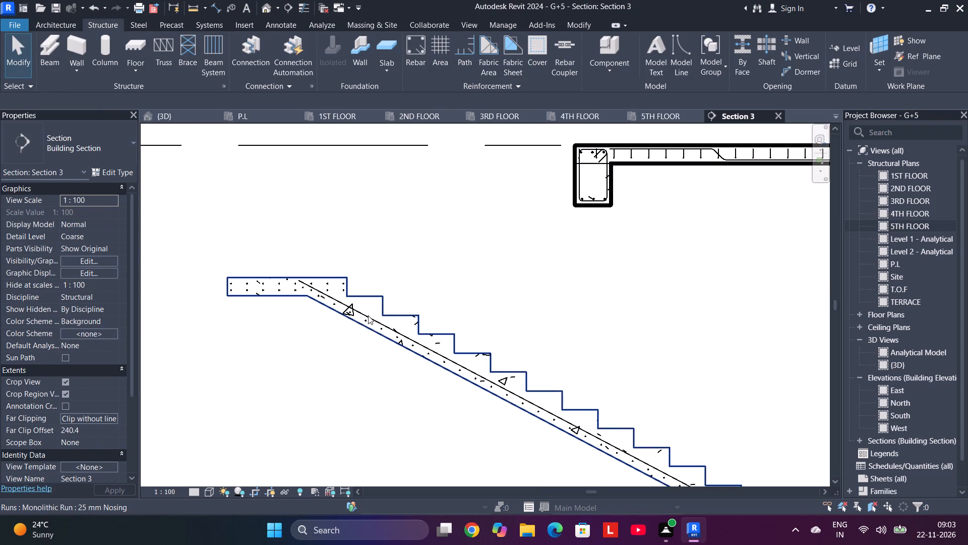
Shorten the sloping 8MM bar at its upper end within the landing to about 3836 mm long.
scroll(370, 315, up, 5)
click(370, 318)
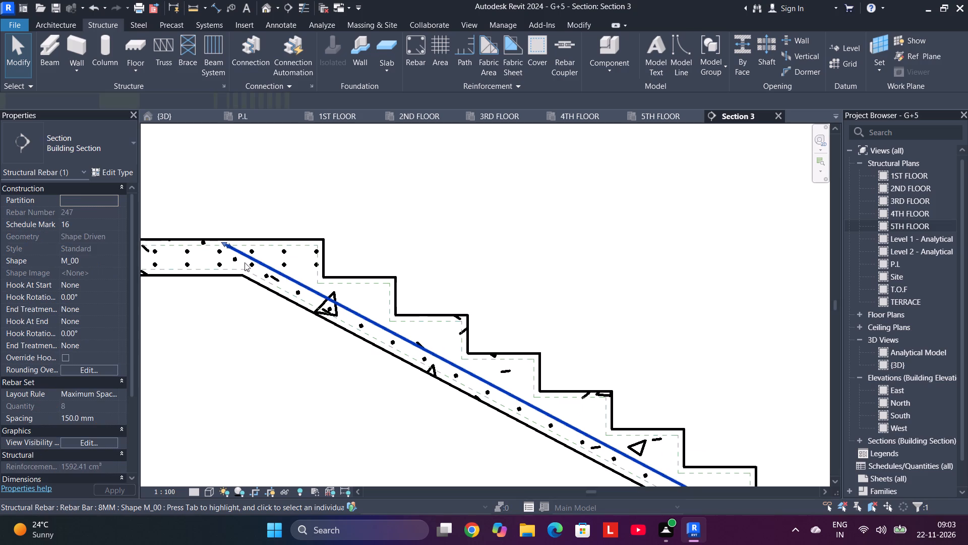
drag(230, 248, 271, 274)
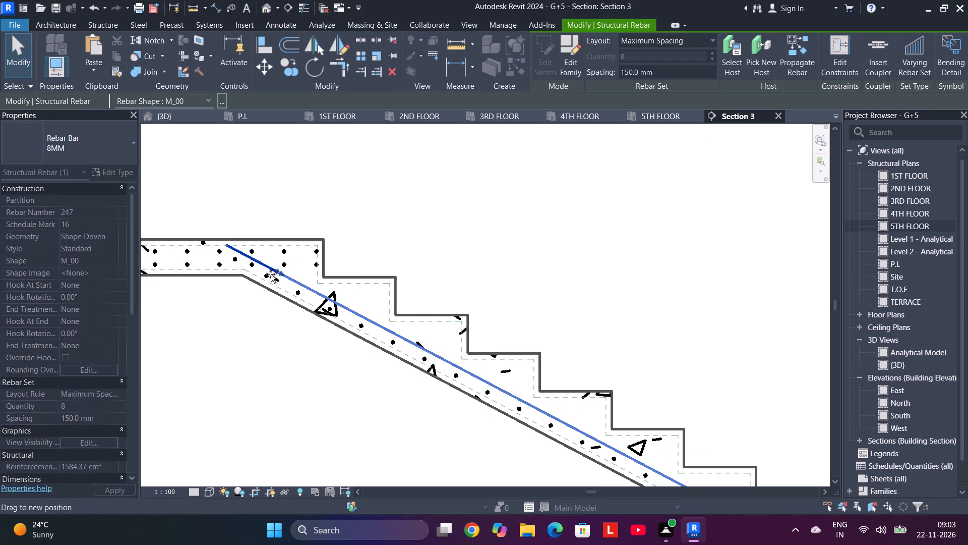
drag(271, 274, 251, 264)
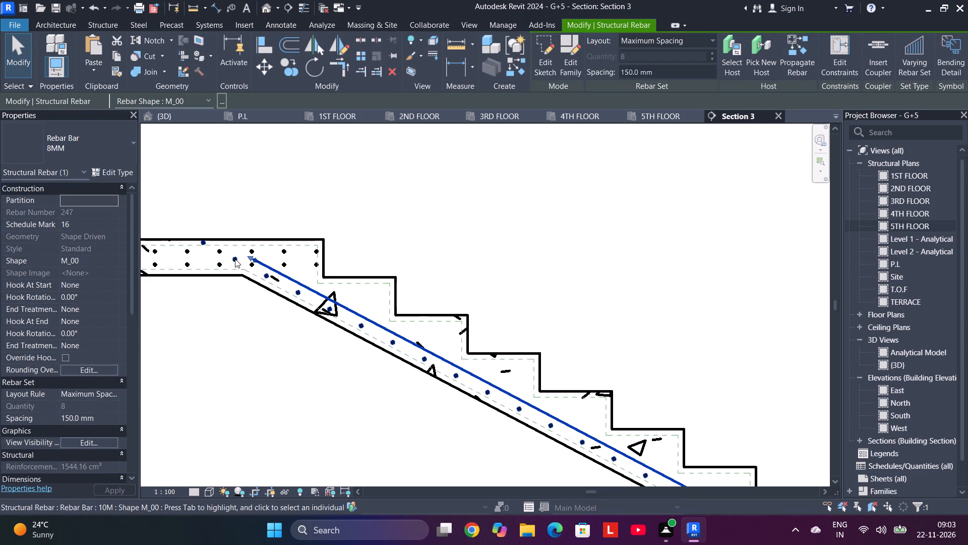
Pull back the upper end of the 10M waist bar set so it starts where the landing soffit meets the slope.
click(235, 259)
drag(207, 248, 256, 275)
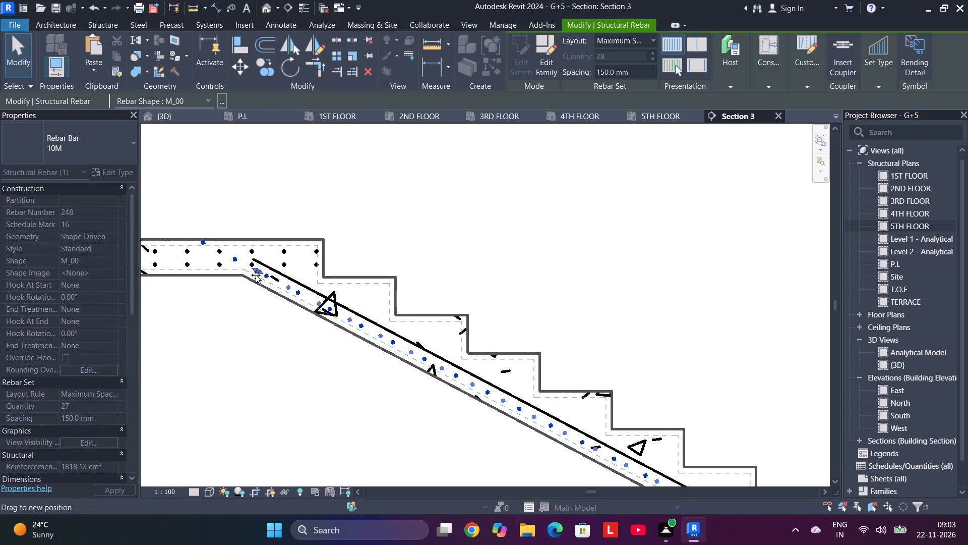
drag(256, 275, 258, 277)
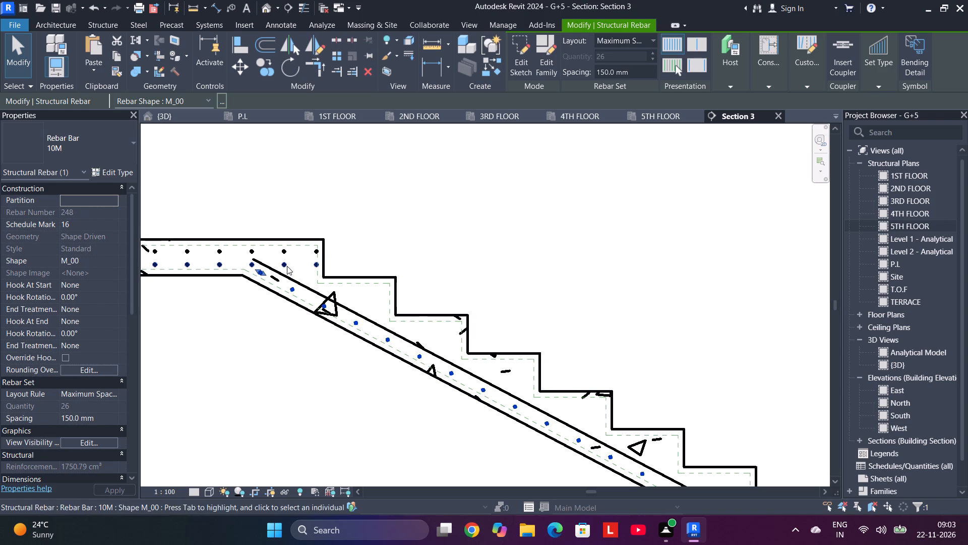
click(316, 263)
key(Escape)
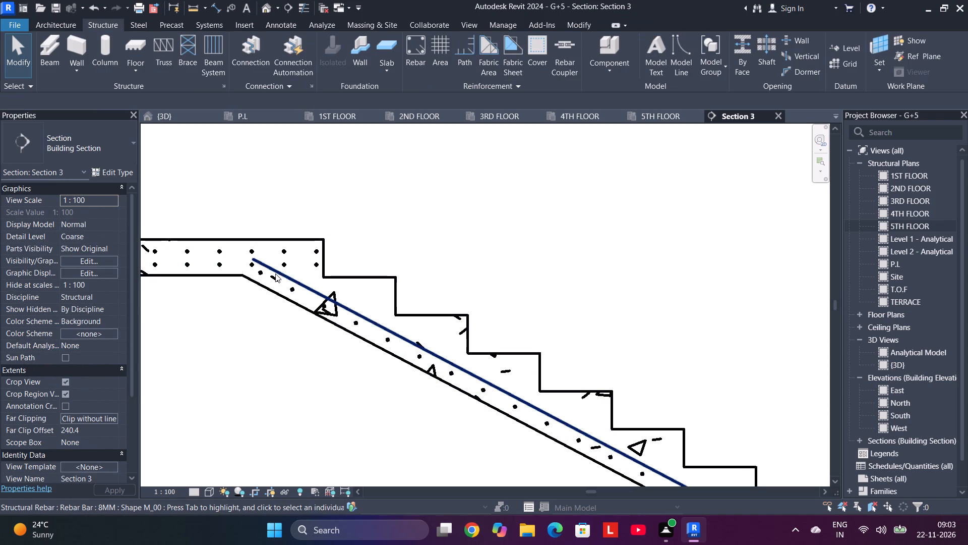
Open the sloping 8MM bar's sketch for editing and delete its existing line.
click(279, 274)
scroll(543, 310, down, 3)
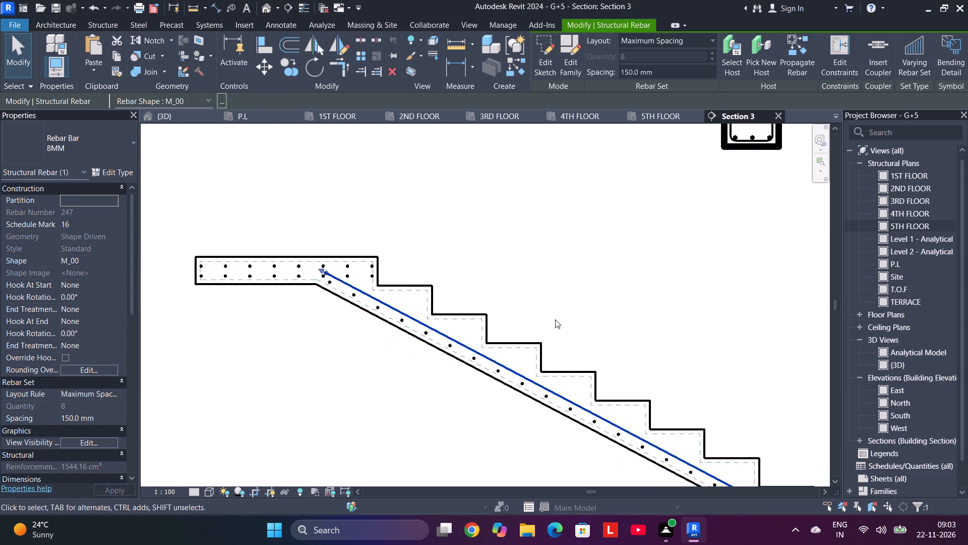
middle_drag(560, 320, 296, 130)
scroll(627, 374, up, 4)
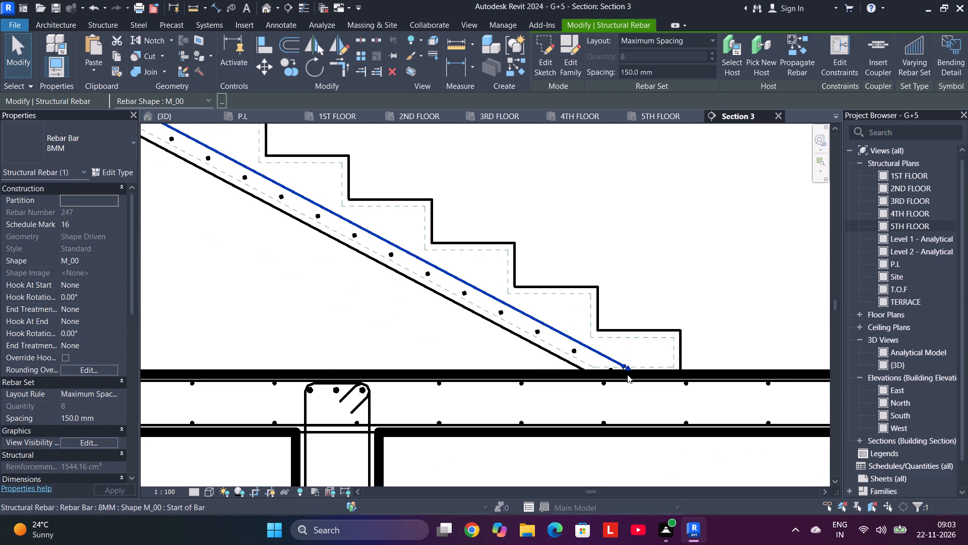
scroll(627, 374, up, 2)
scroll(627, 374, down, 8)
middle_drag(545, 268, 635, 311)
scroll(489, 174, up, 1)
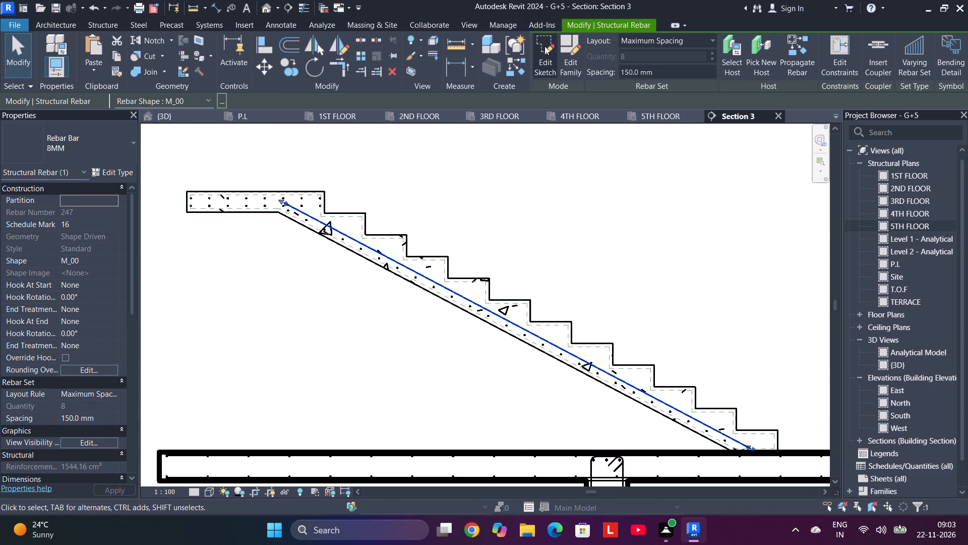
click(544, 46)
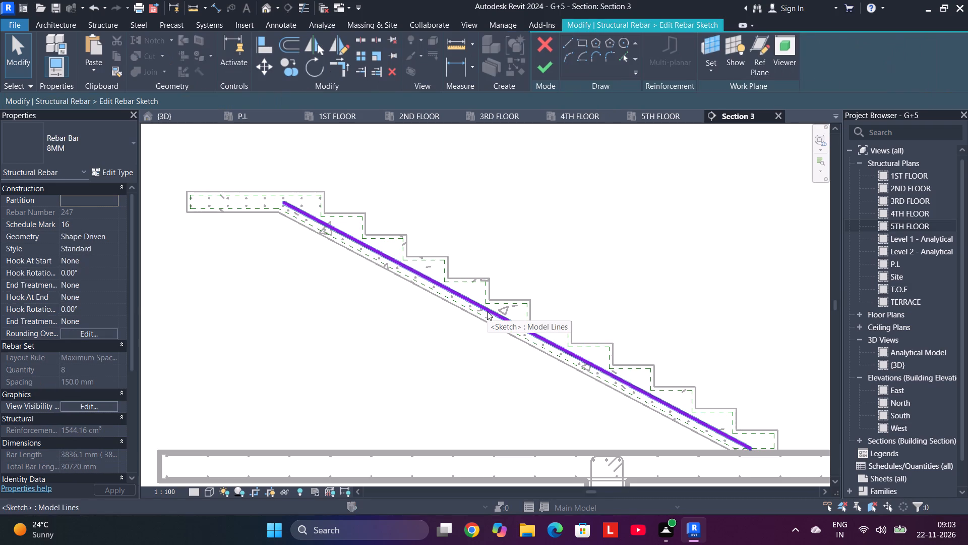
click(487, 308)
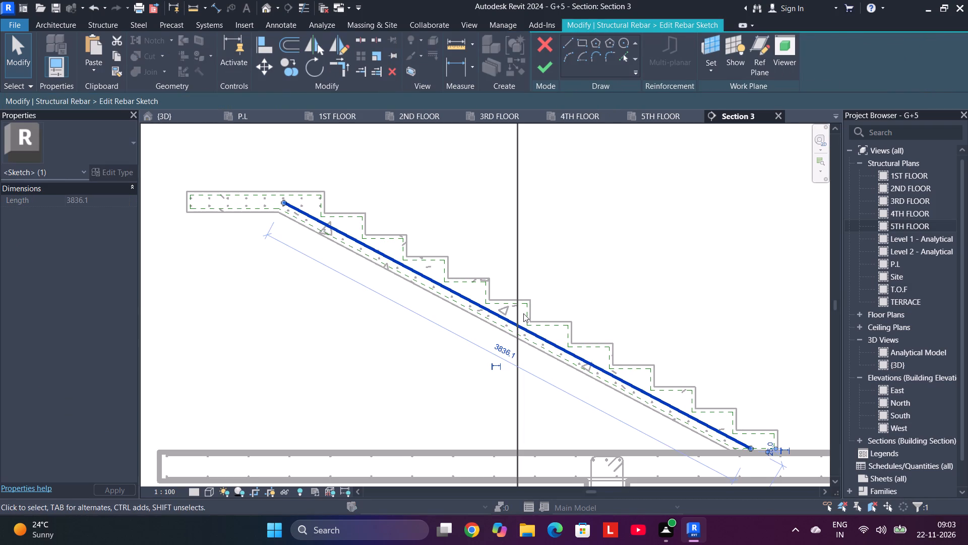
key(Delete)
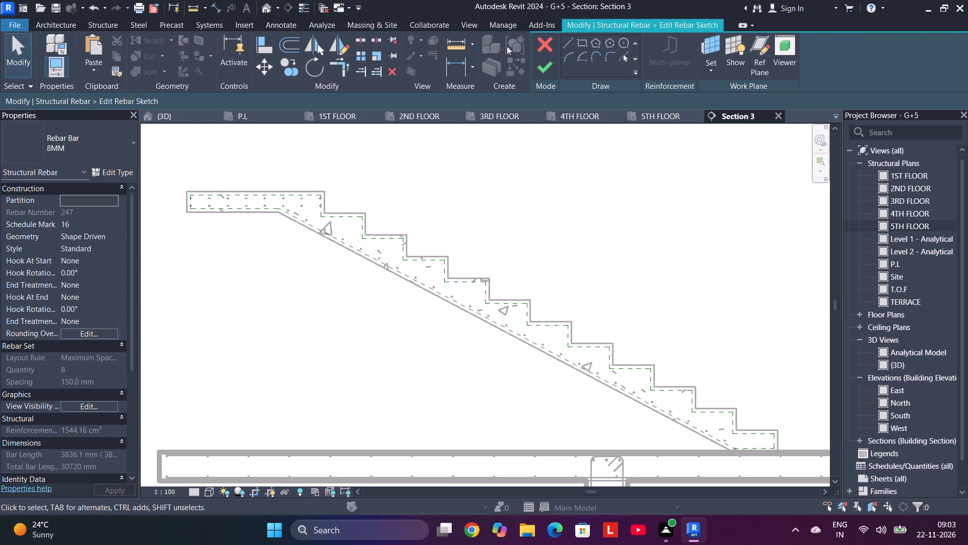
Redraw the 8MM bar from mid-depth at the landing's free end, 700 mm horizontally and 1000 mm down the waist, and finish the sketch.
click(569, 42)
scroll(194, 193, up, 5)
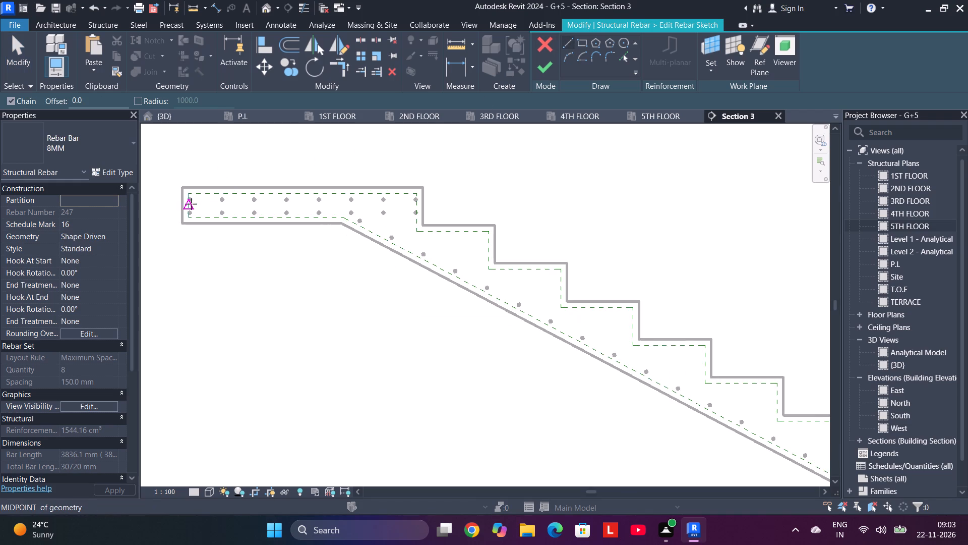
scroll(191, 204, up, 3)
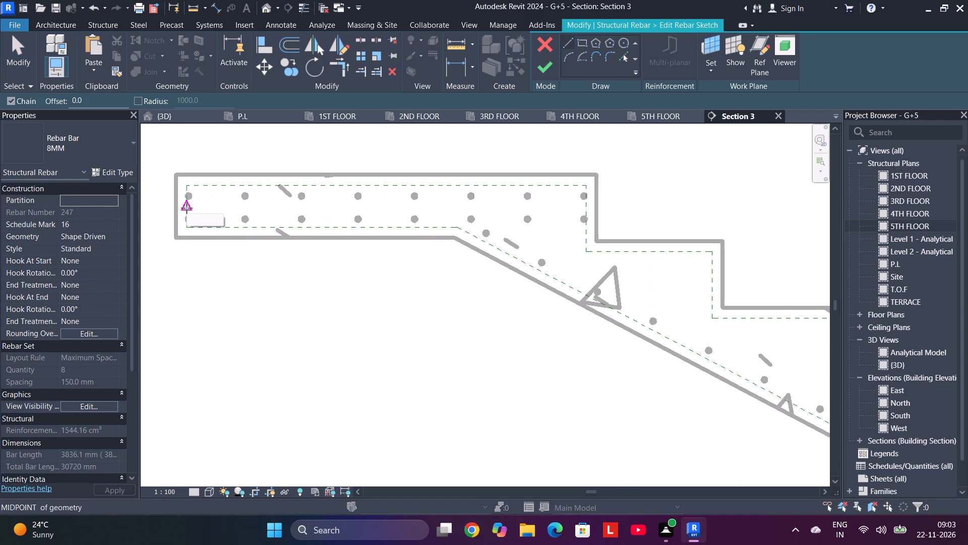
click(187, 208)
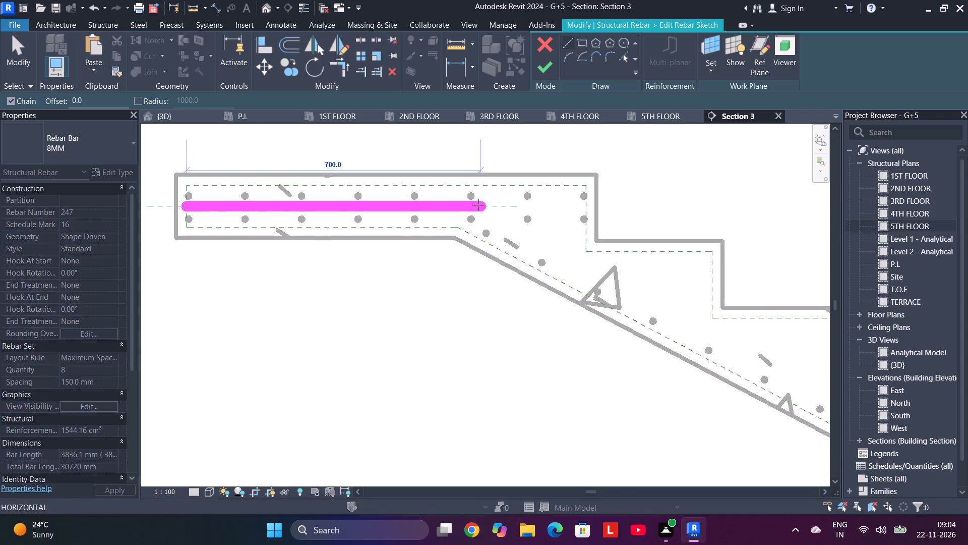
click(478, 205)
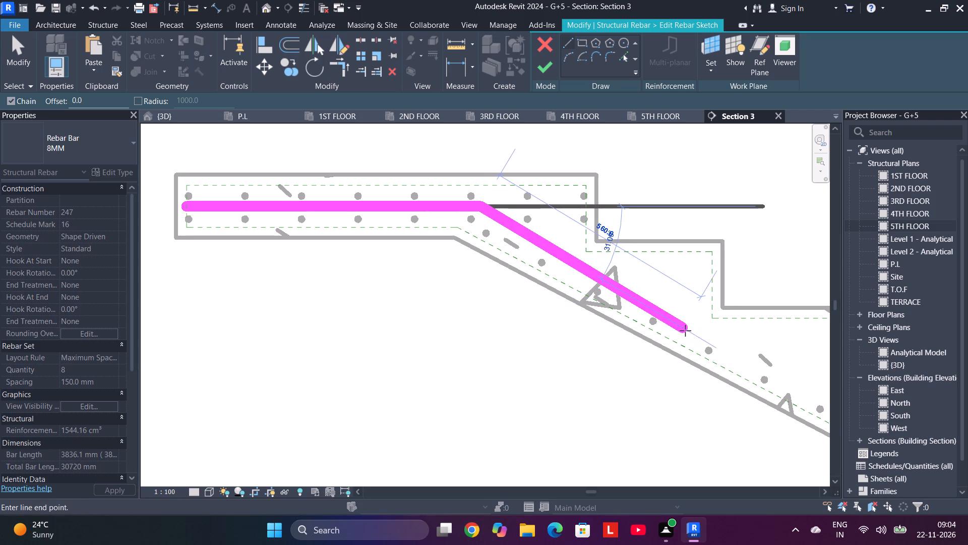
middle_drag(702, 335, 200, 217)
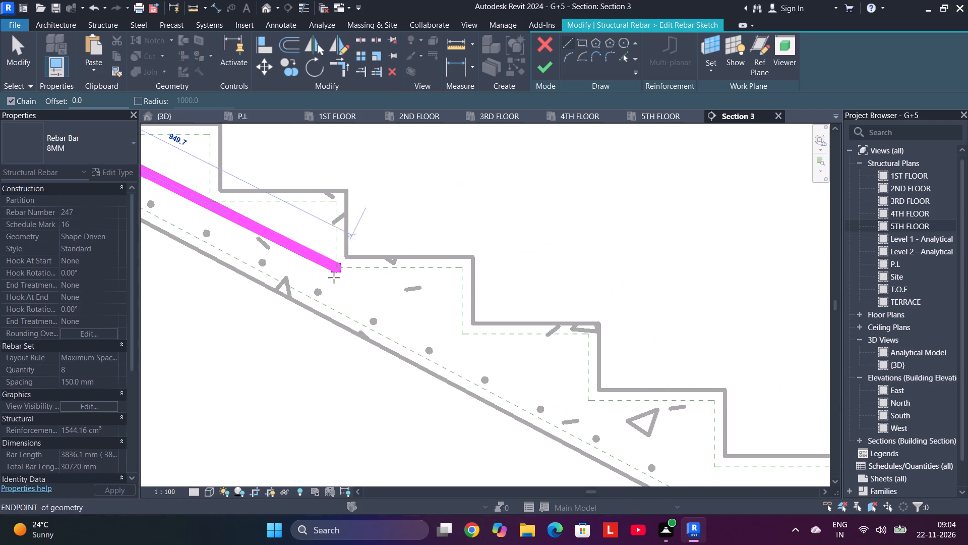
click(349, 294)
scroll(349, 293, down, 4)
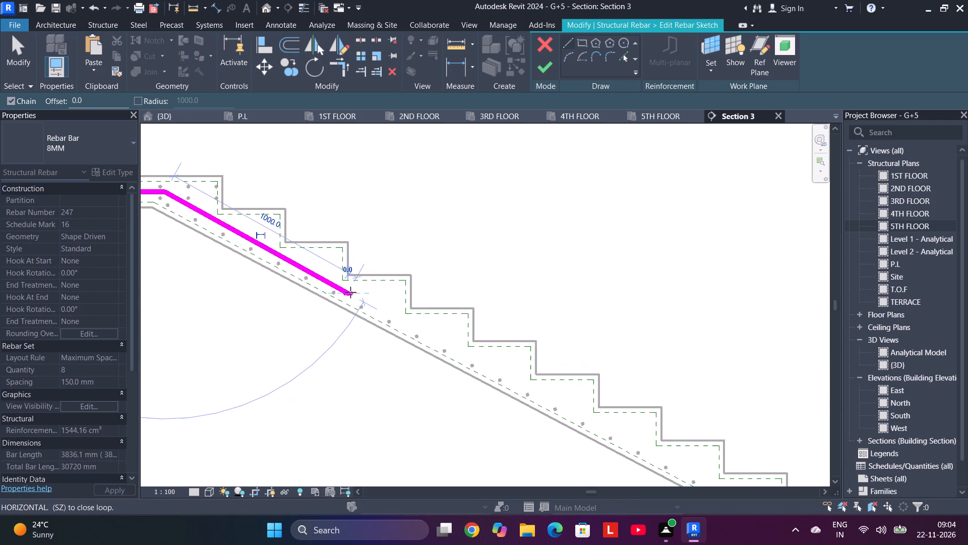
scroll(350, 292, down, 6)
key(Escape)
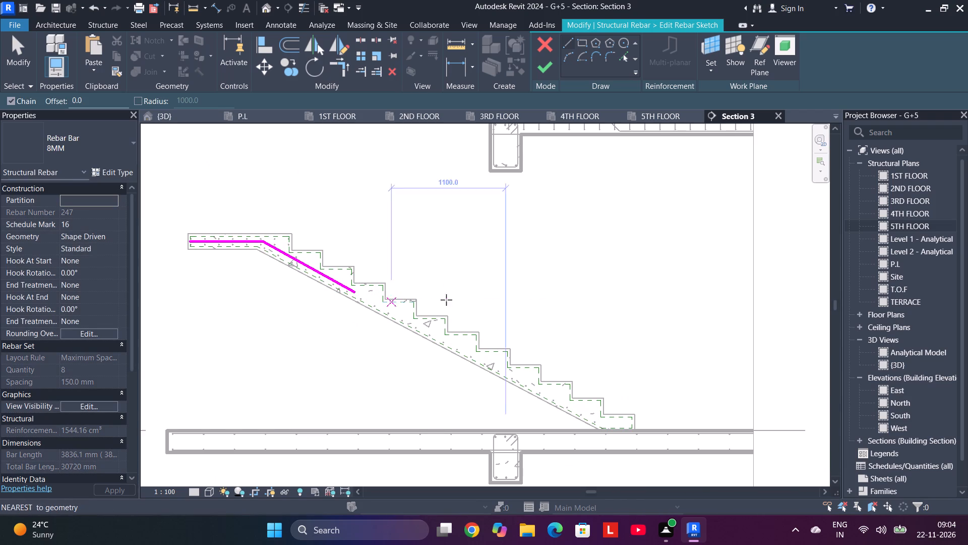
click(545, 68)
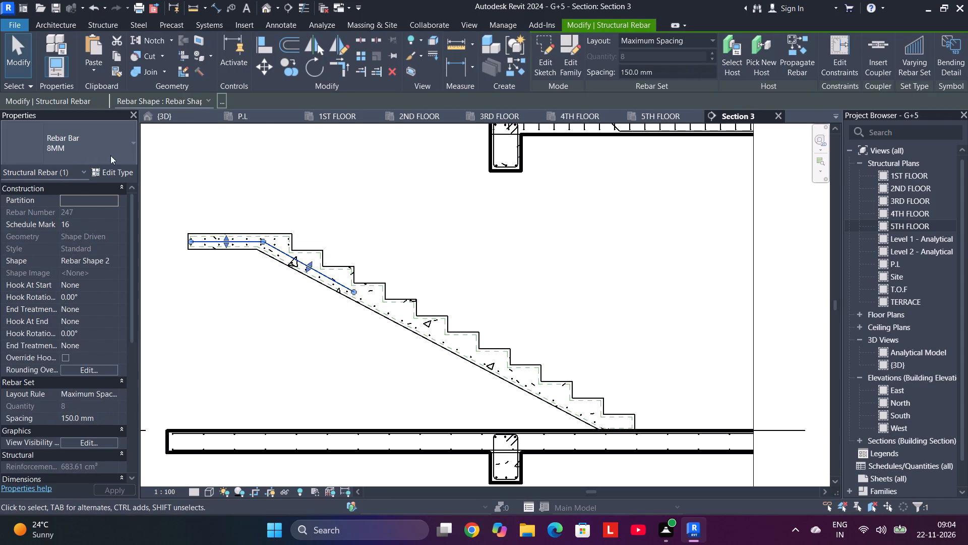
click(441, 282)
scroll(452, 315, up, 4)
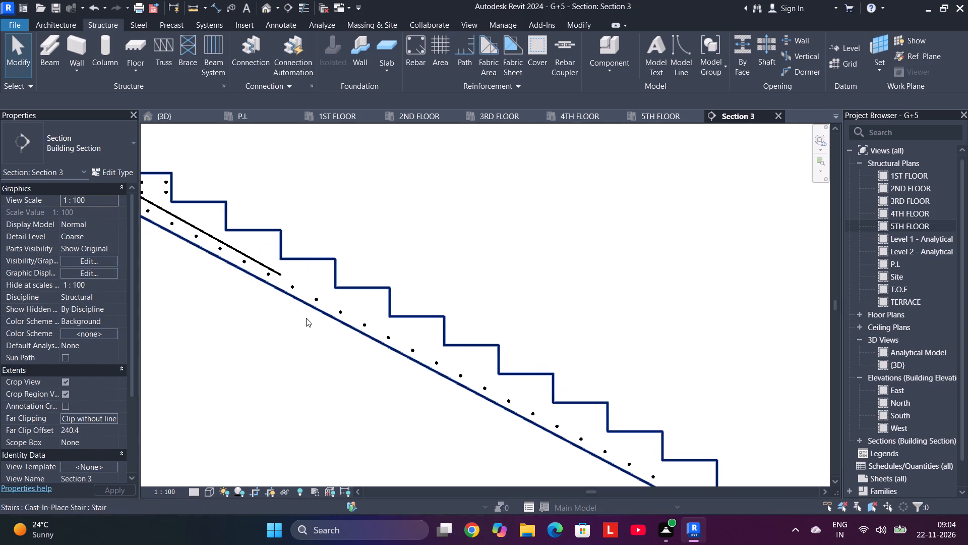
scroll(483, 299, down, 2)
middle_drag(483, 299, 328, 207)
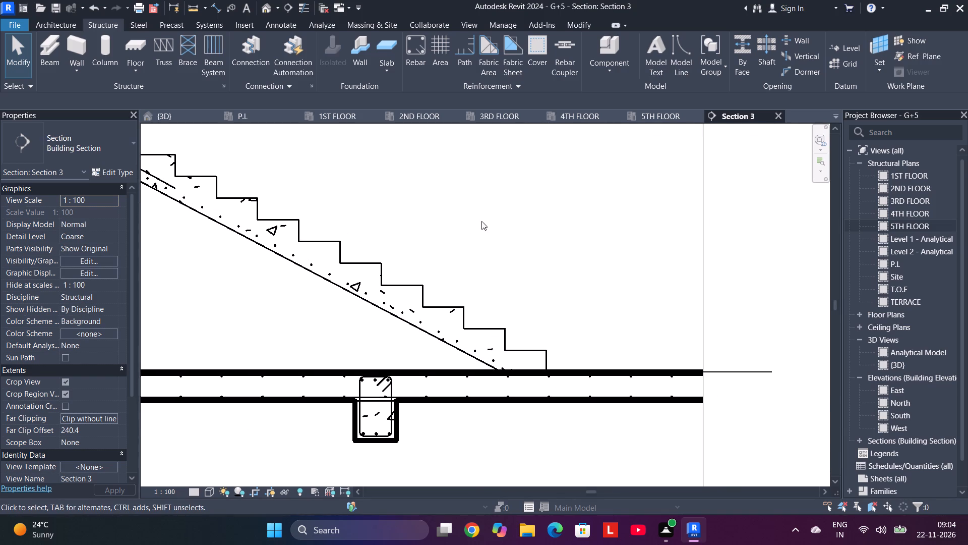
Place a straight 10M rebar set of shape M_00, parallel to the work plane, along the top of the flight's waist.
click(417, 49)
click(712, 67)
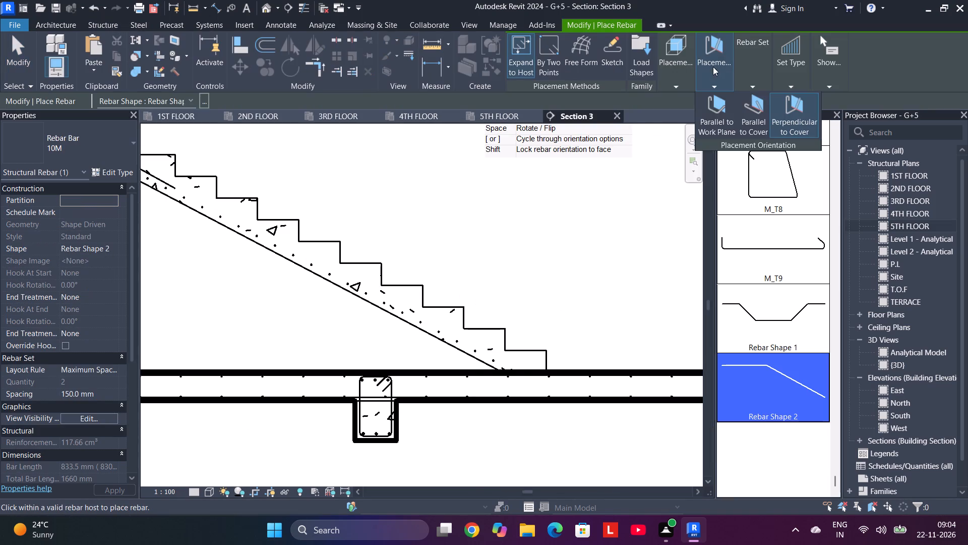
click(711, 115)
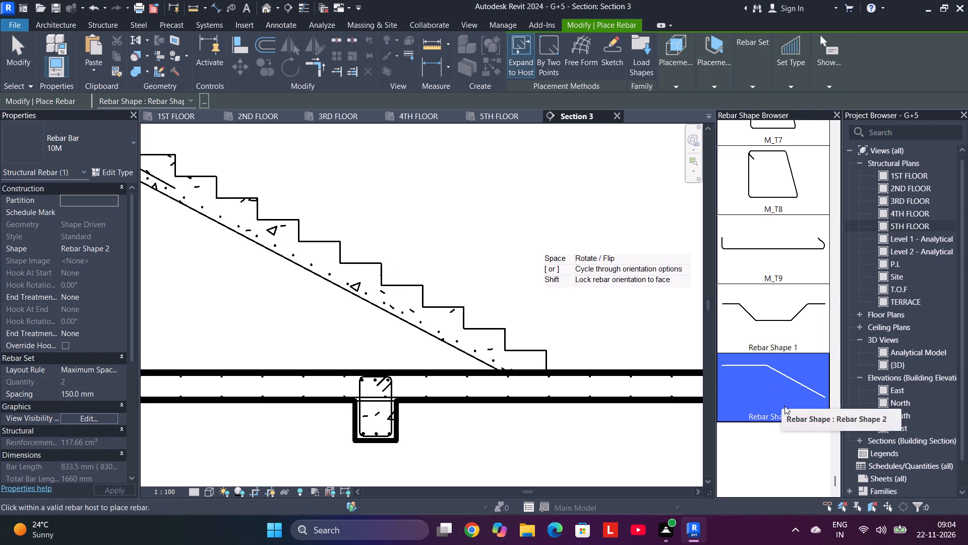
drag(832, 481, 842, 443)
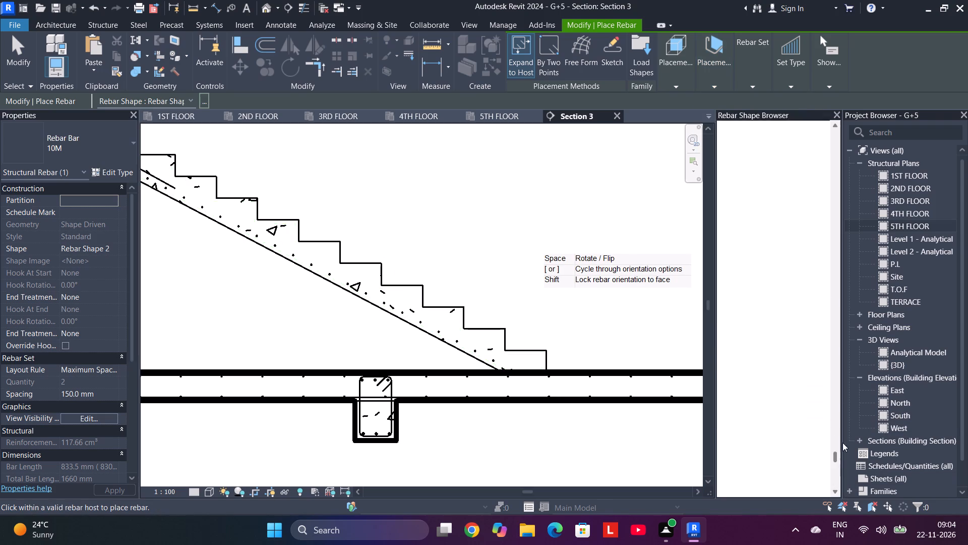
drag(842, 443, 868, 112)
click(772, 157)
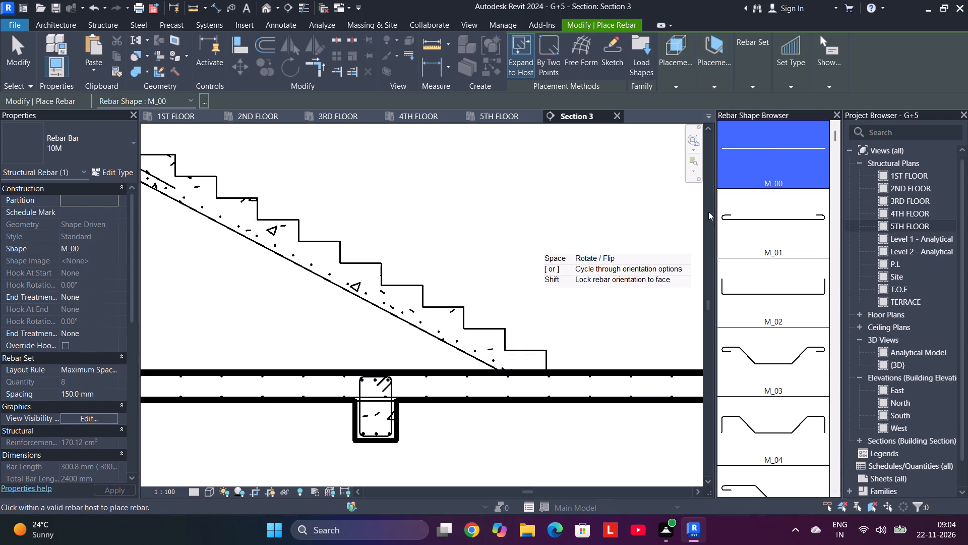
click(457, 336)
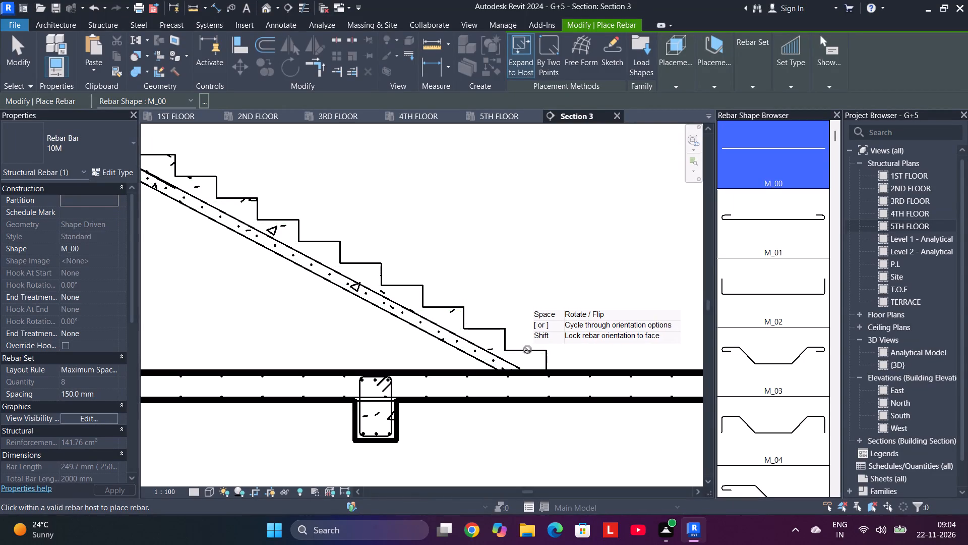
key(Escape)
Extend the 10M distribution bar set at its lower end down into the P.L slab.
click(492, 364)
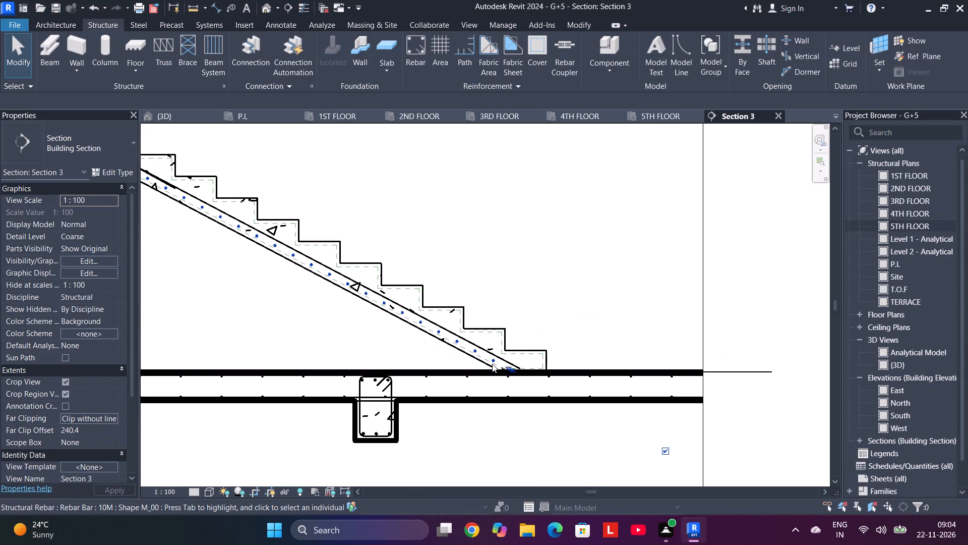
scroll(514, 369, up, 5)
drag(511, 372, 569, 405)
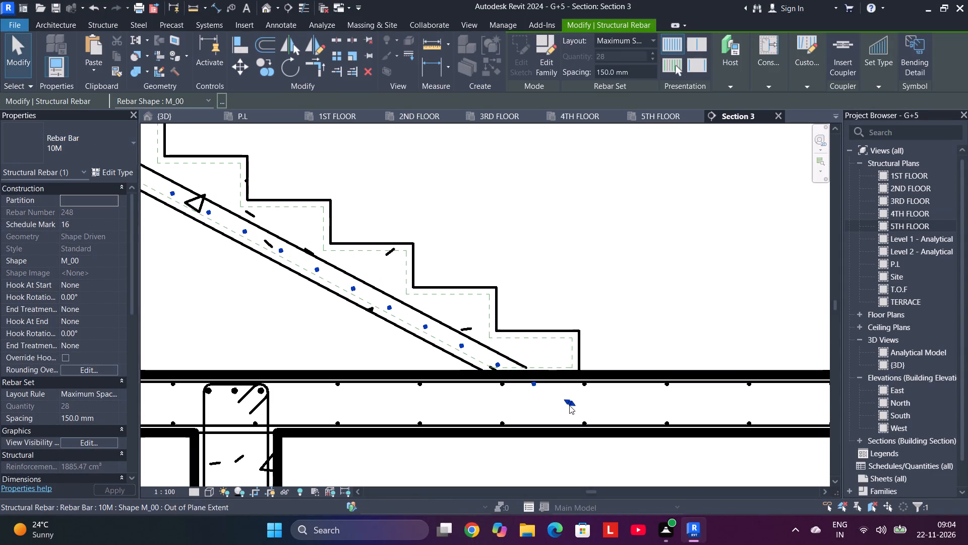
Shorten the new sloping 10M top bar from its upper end to about 1487 mm long.
click(513, 362)
scroll(499, 352, down, 1)
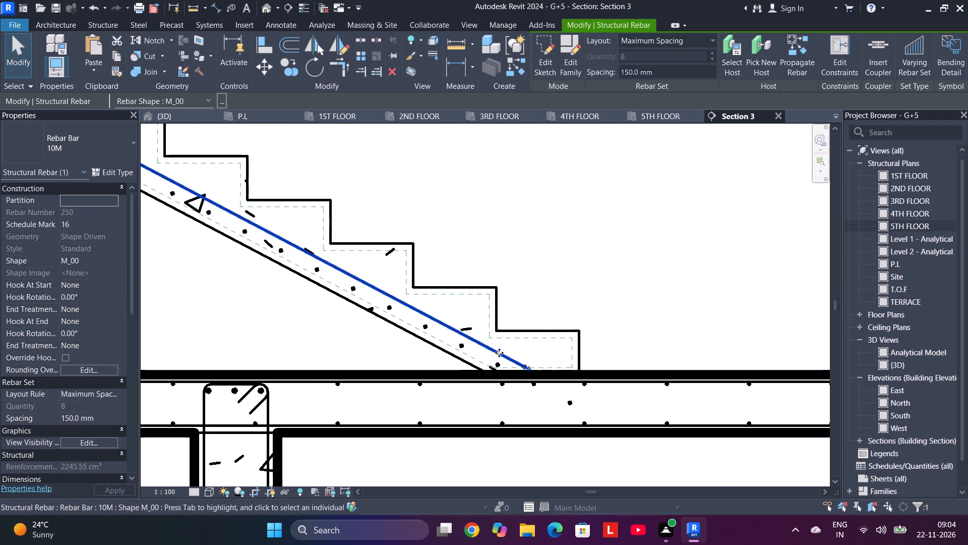
scroll(499, 353, down, 4)
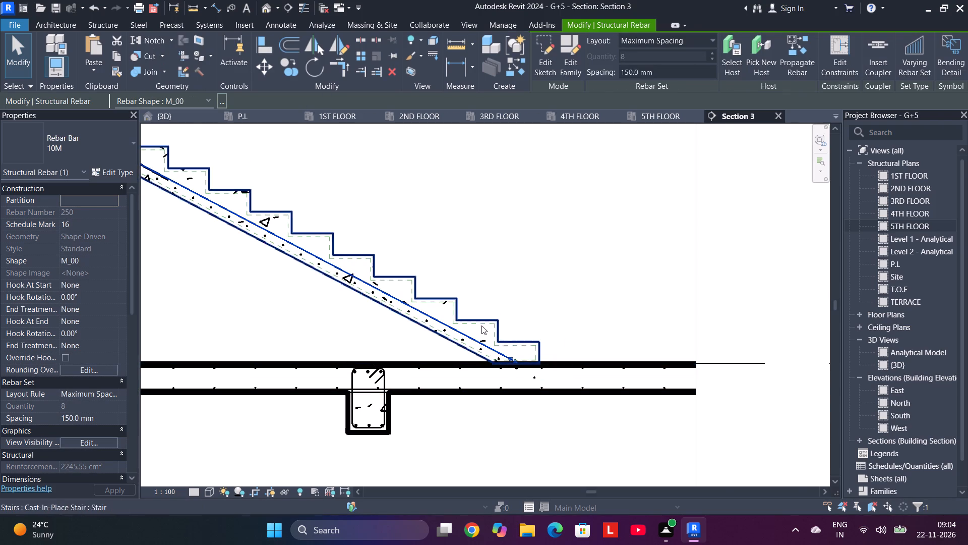
middle_drag(441, 250, 580, 298)
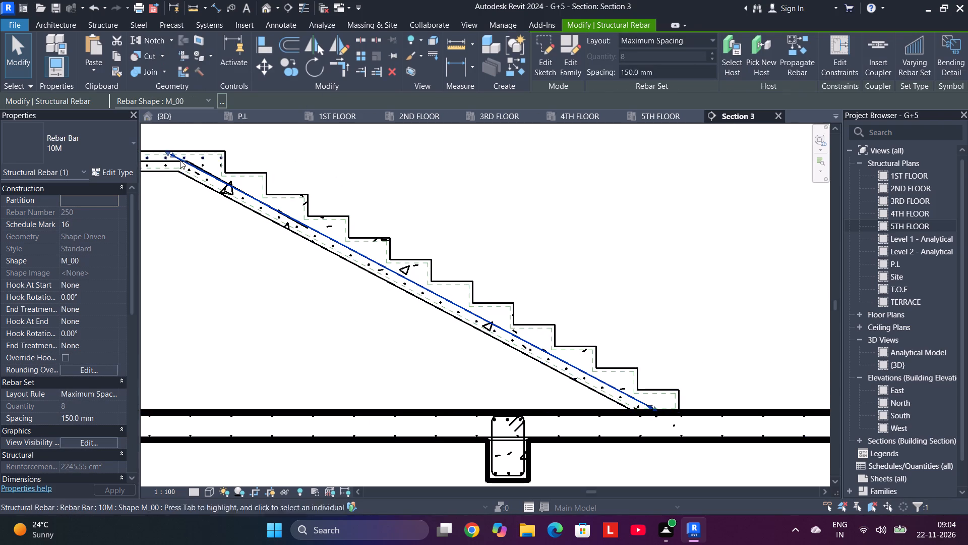
drag(176, 155, 181, 160)
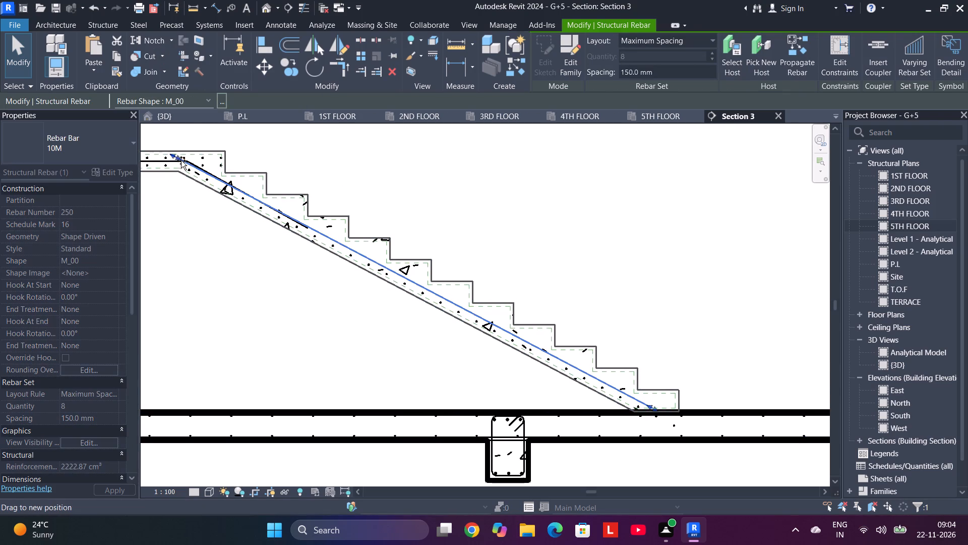
drag(181, 160, 465, 349)
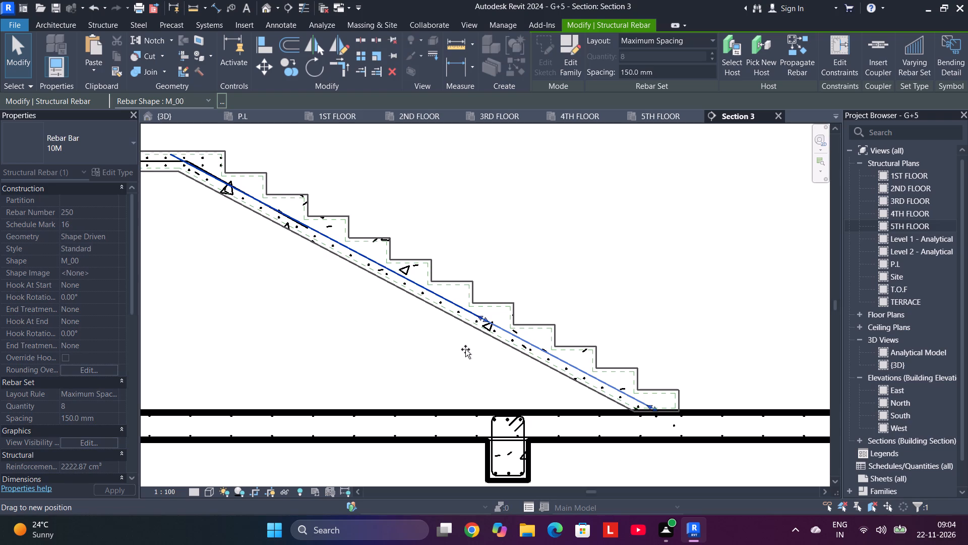
drag(465, 349, 454, 346)
Open the shortened 10M bar's sketch and draw a horizontal line at the P.L slab's mid-depth, beyond the foot of the flight.
scroll(611, 320, down, 1)
middle_drag(612, 320, 611, 320)
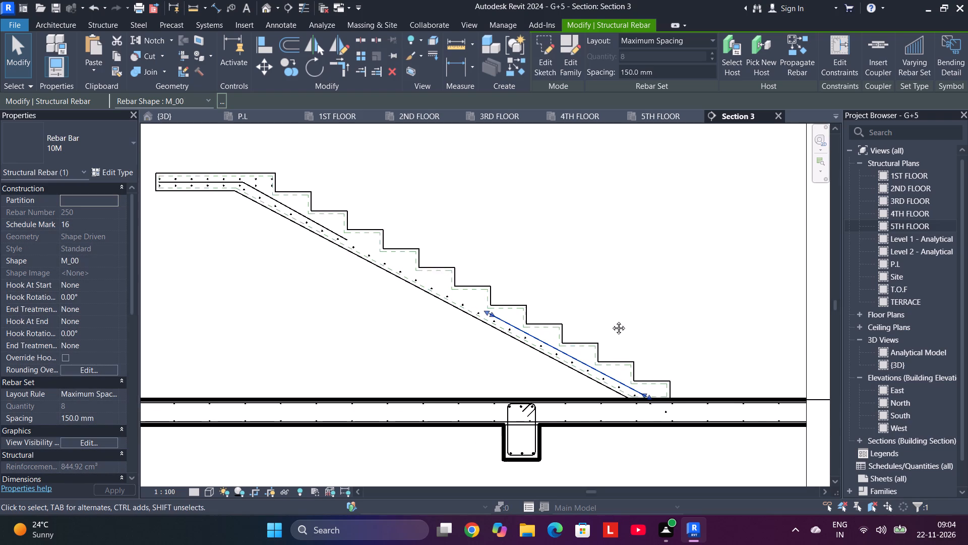
middle_drag(611, 320, 437, 252)
scroll(513, 315, up, 5)
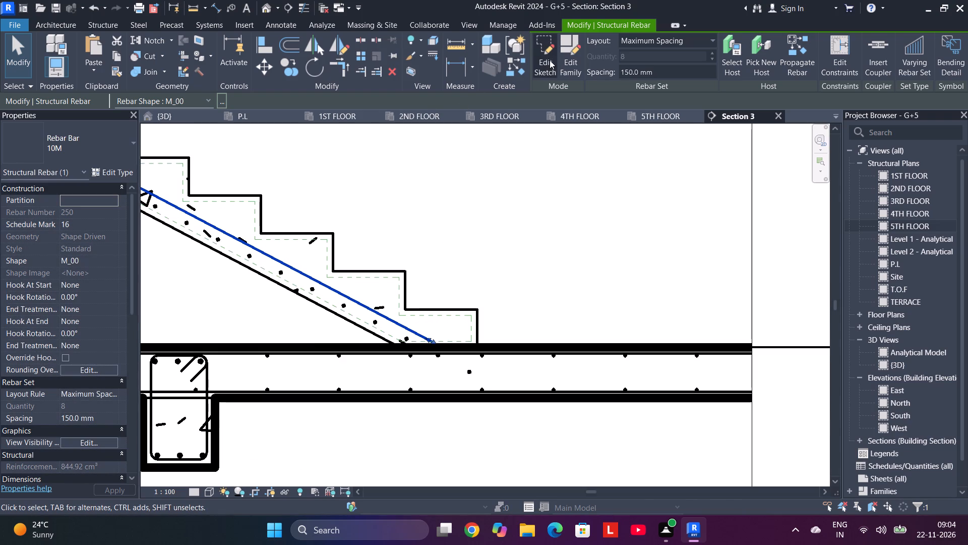
click(550, 60)
click(416, 333)
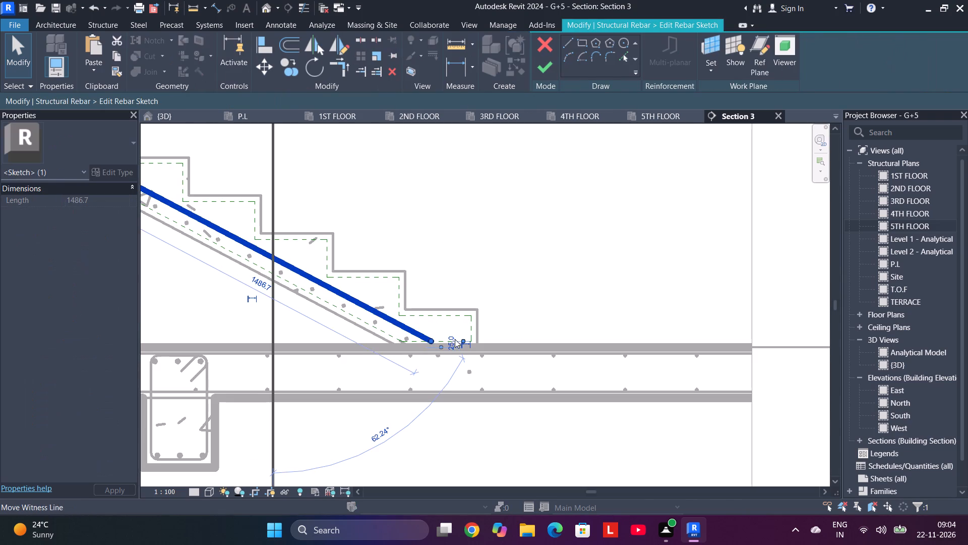
click(528, 295)
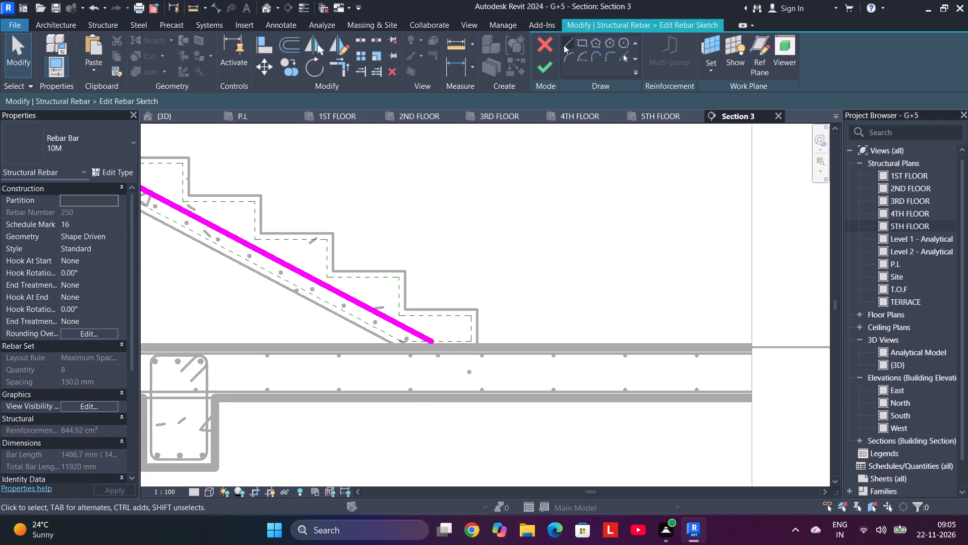
click(570, 45)
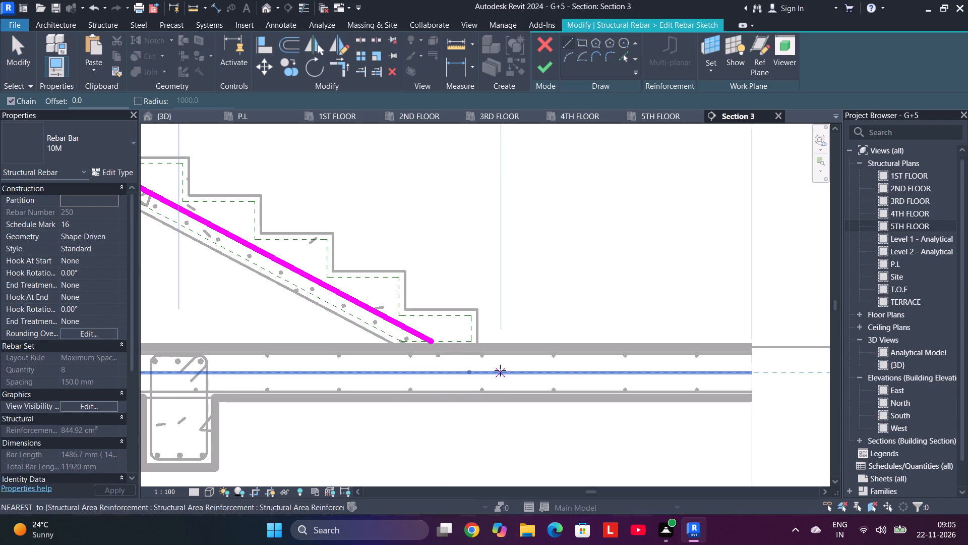
click(499, 370)
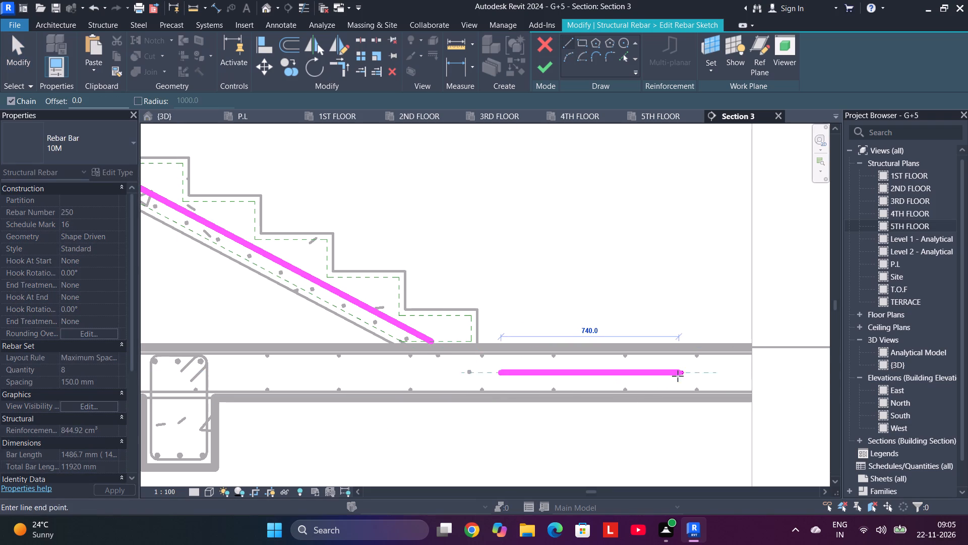
click(704, 373)
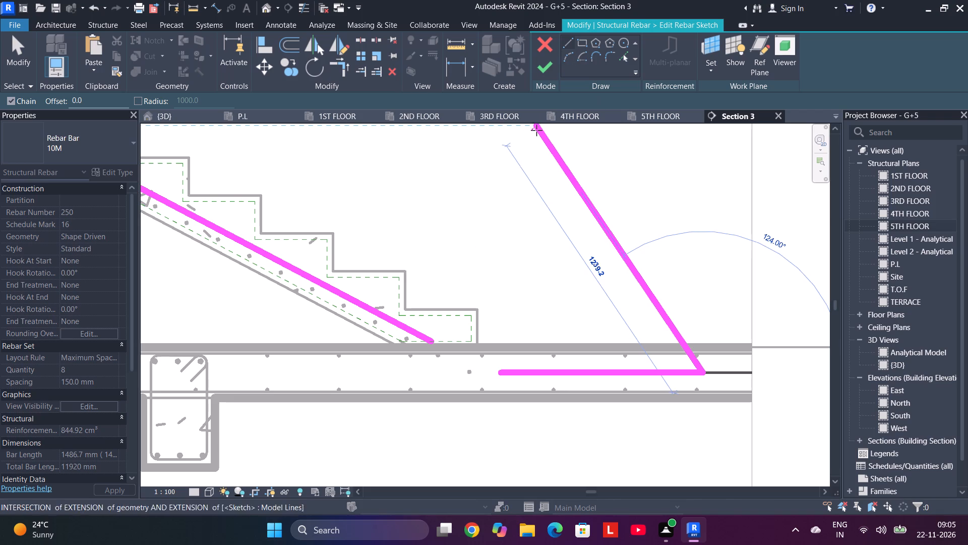
key(Escape)
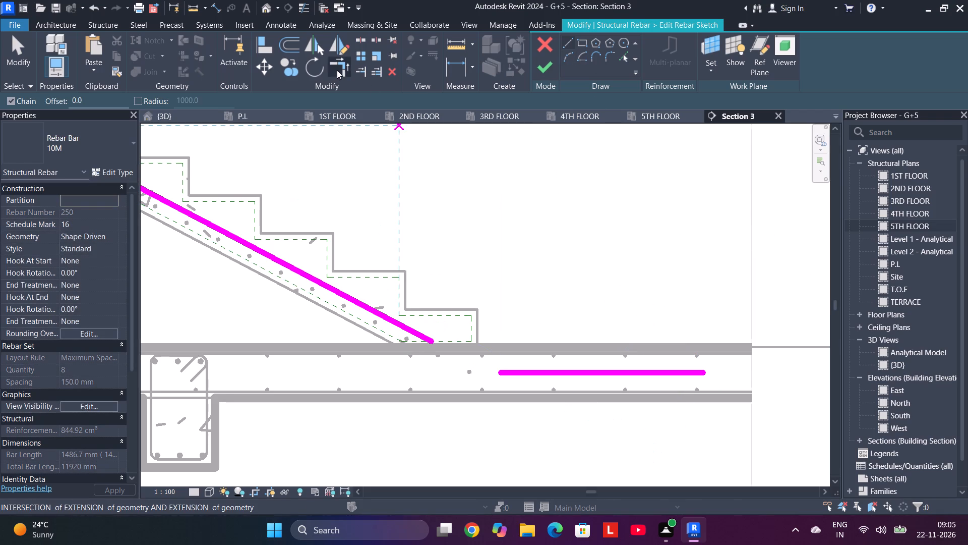
Trim the sloping and horizontal sketch lines to a corner within the slab and finish the bar's sketch.
click(337, 70)
click(384, 318)
click(538, 372)
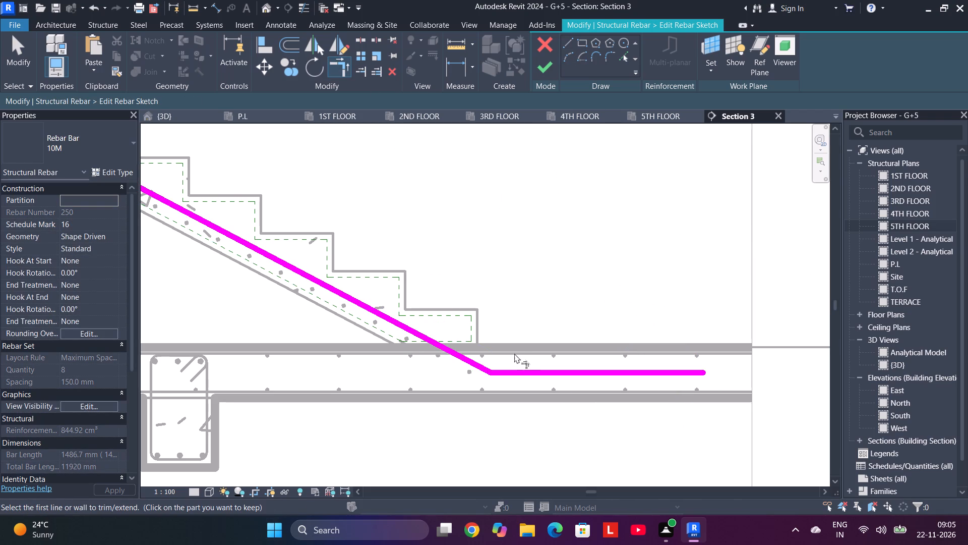
key(Return)
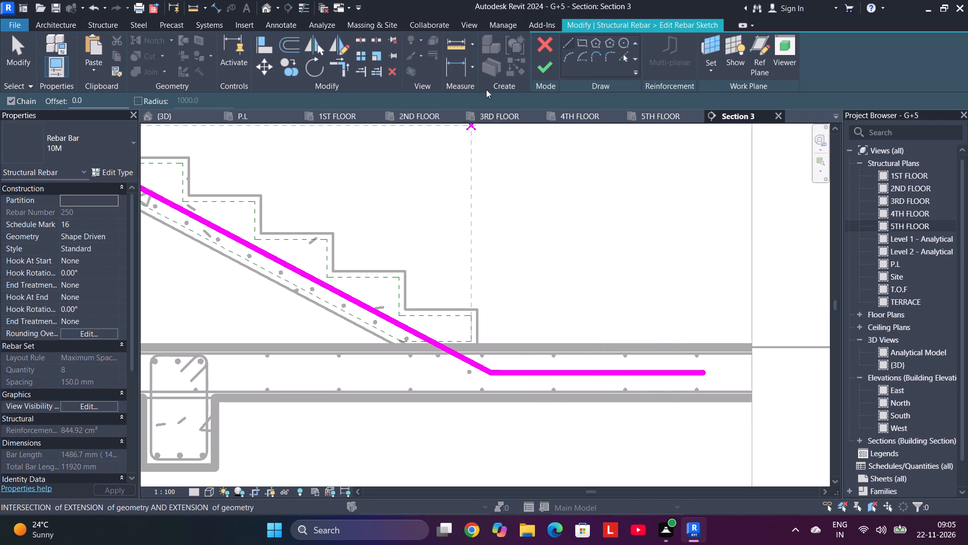
click(545, 63)
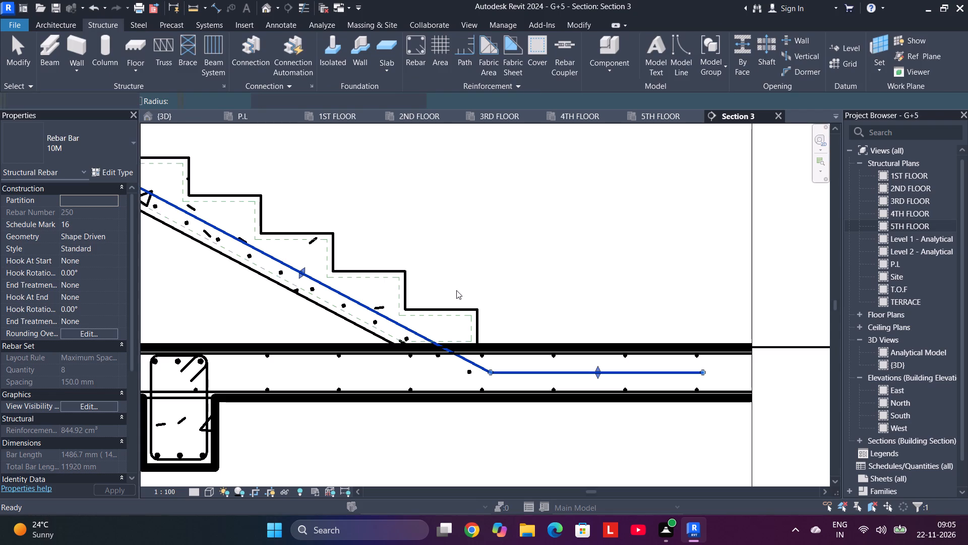
Stretch the lower end of the 10M distribution bar set further into the slab, just below the bent bar's corner.
scroll(504, 287, down, 3)
middle_drag(505, 298, 480, 272)
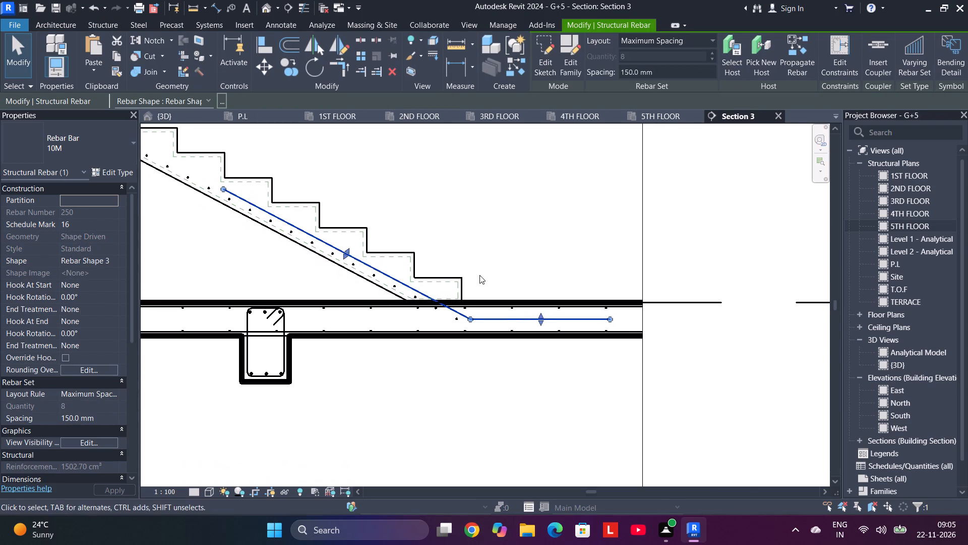
scroll(461, 311, up, 5)
click(455, 322)
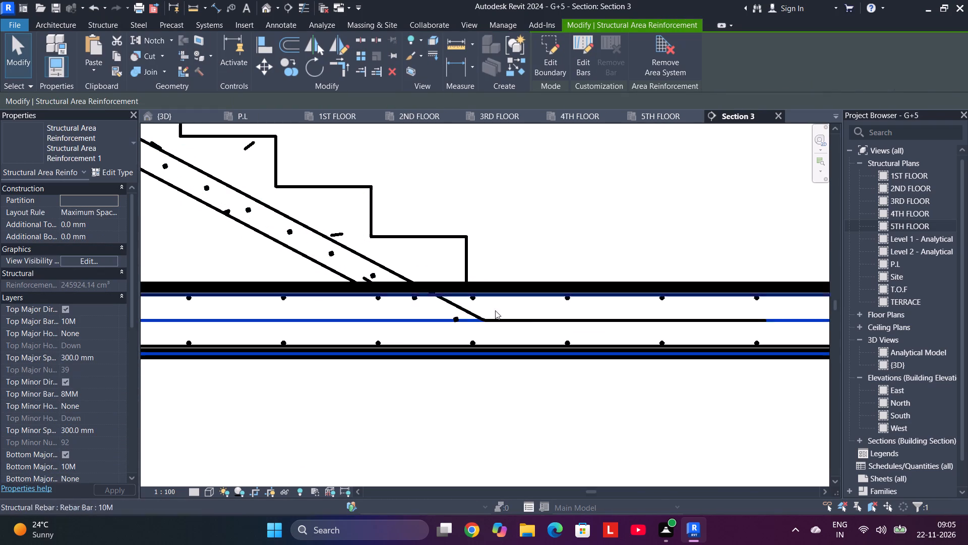
key(Escape)
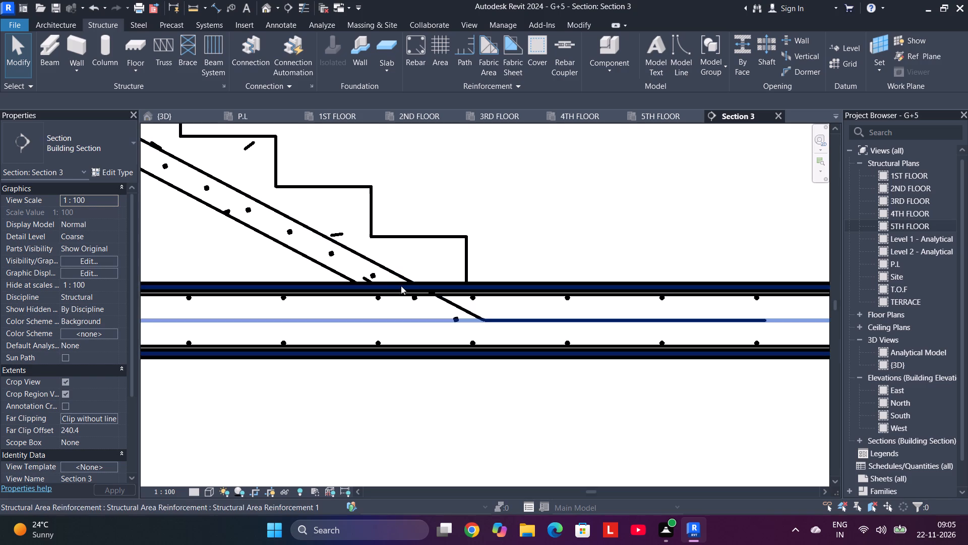
click(376, 275)
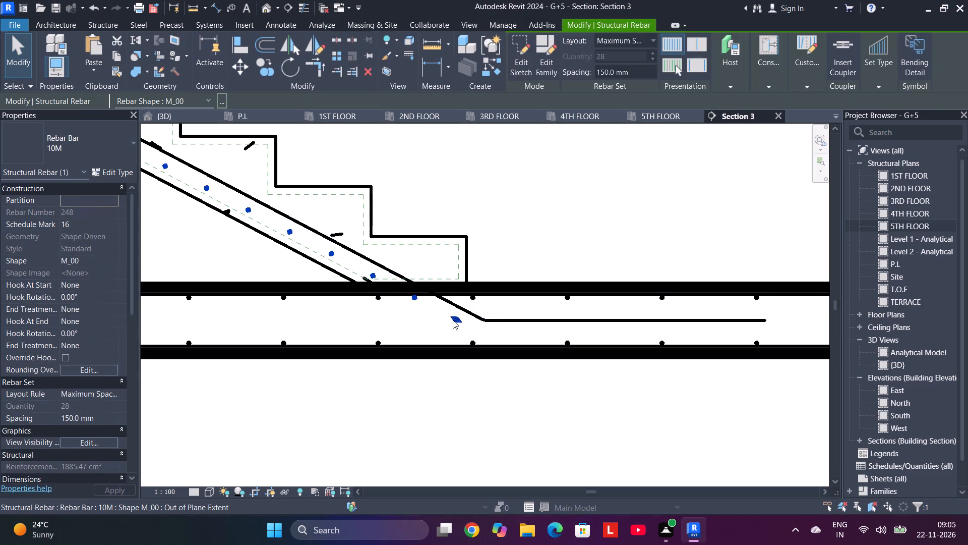
drag(458, 319, 481, 330)
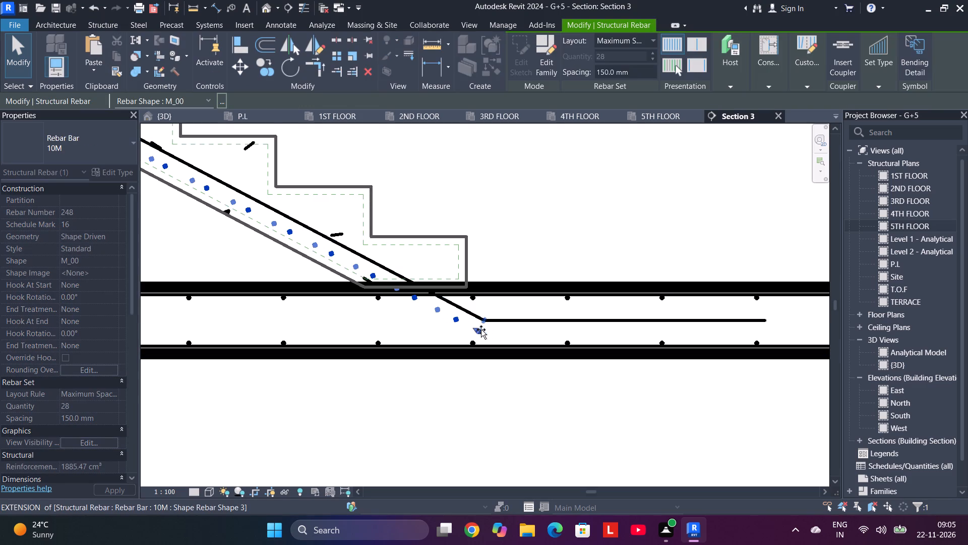
drag(481, 330, 491, 335)
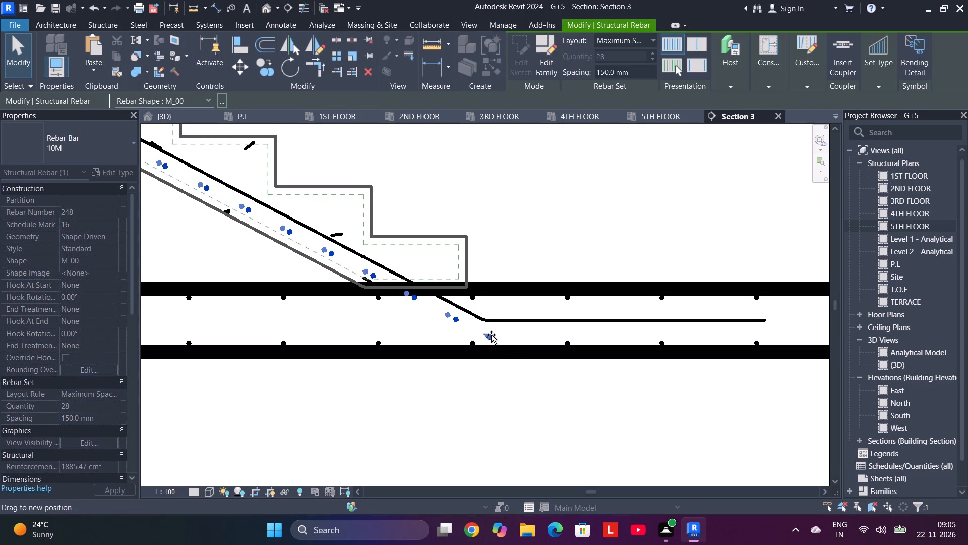
drag(491, 335, 477, 330)
Examine the reinforcement along the flight, from the bent bar in the slab up to the landing.
middle_drag(558, 252, 577, 267)
scroll(558, 252, up, 1)
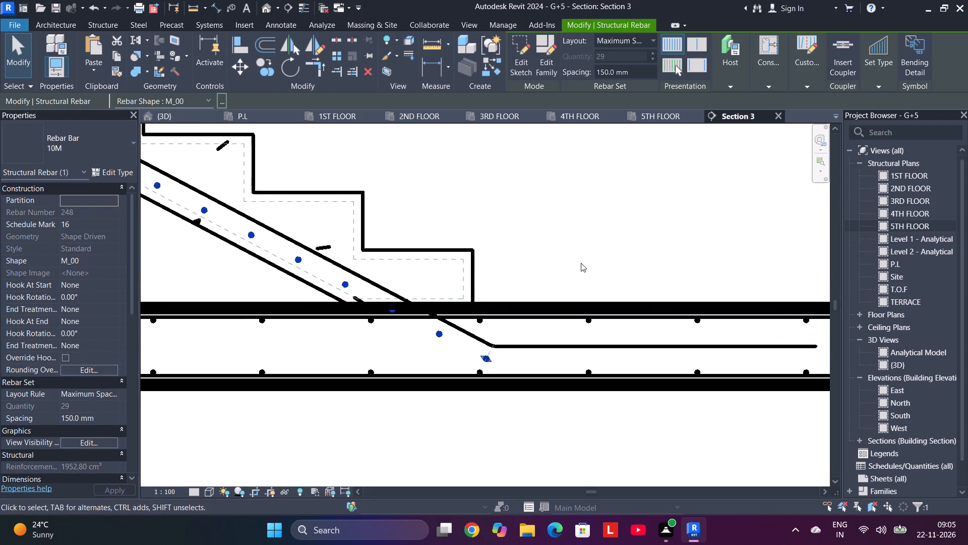
scroll(581, 263, down, 5)
middle_drag(524, 209, 625, 275)
middle_drag(538, 225, 578, 299)
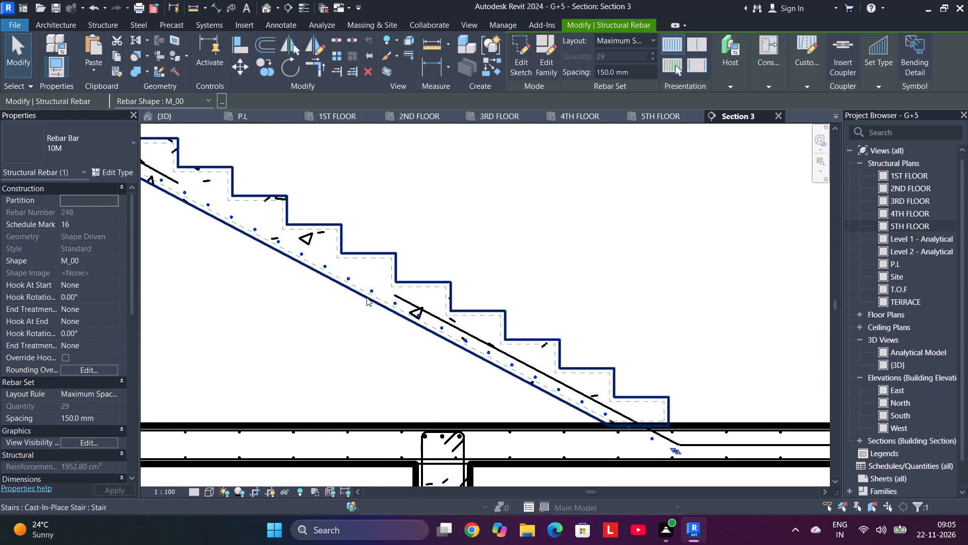
scroll(373, 292, up, 1)
scroll(373, 292, down, 5)
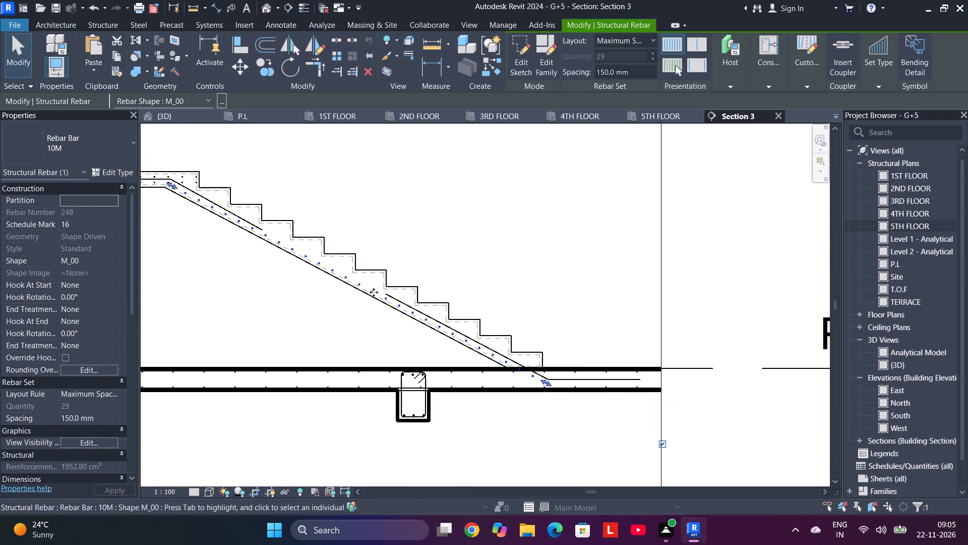
middle_drag(486, 262, 566, 303)
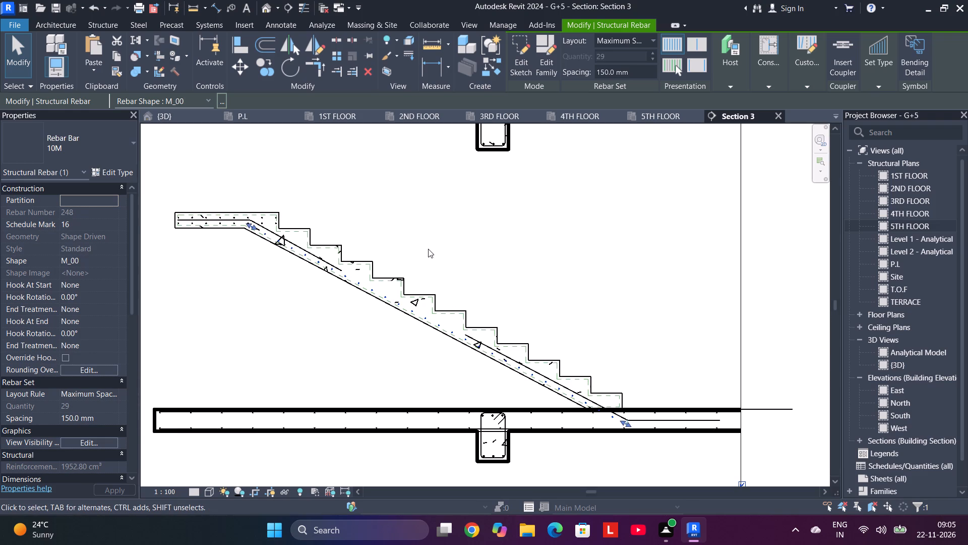
scroll(421, 247, up, 4)
middle_drag(452, 253, 566, 277)
scroll(532, 277, down, 4)
middle_drag(532, 277, 472, 272)
scroll(463, 282, up, 5)
middle_drag(463, 282, 405, 208)
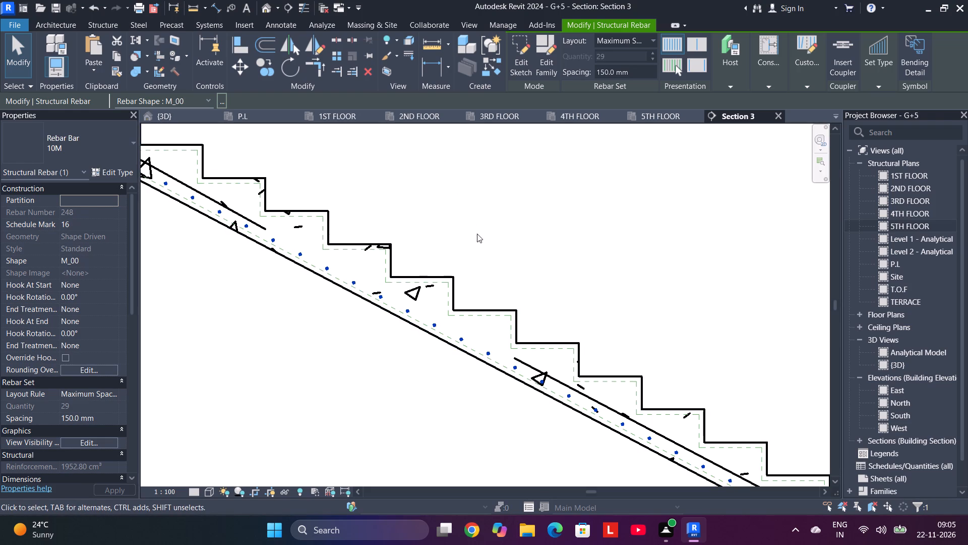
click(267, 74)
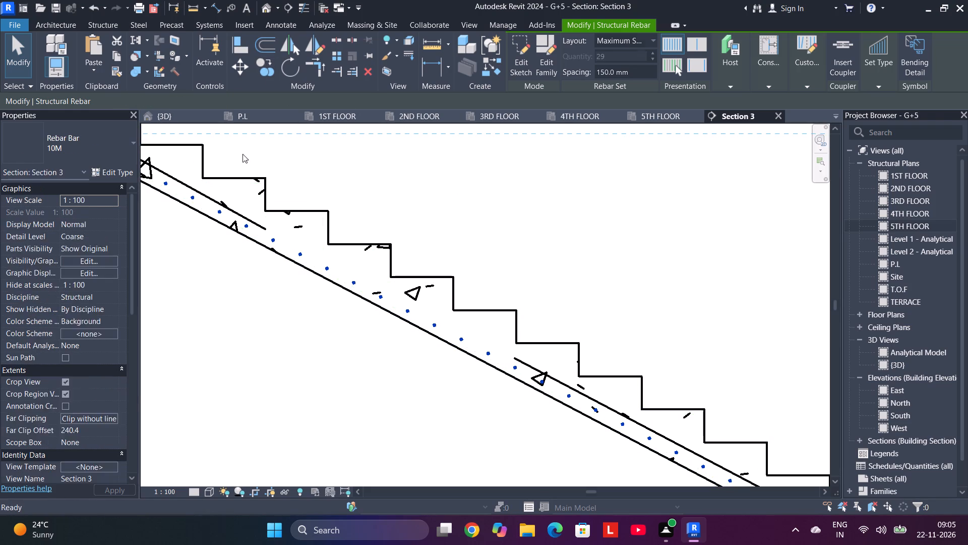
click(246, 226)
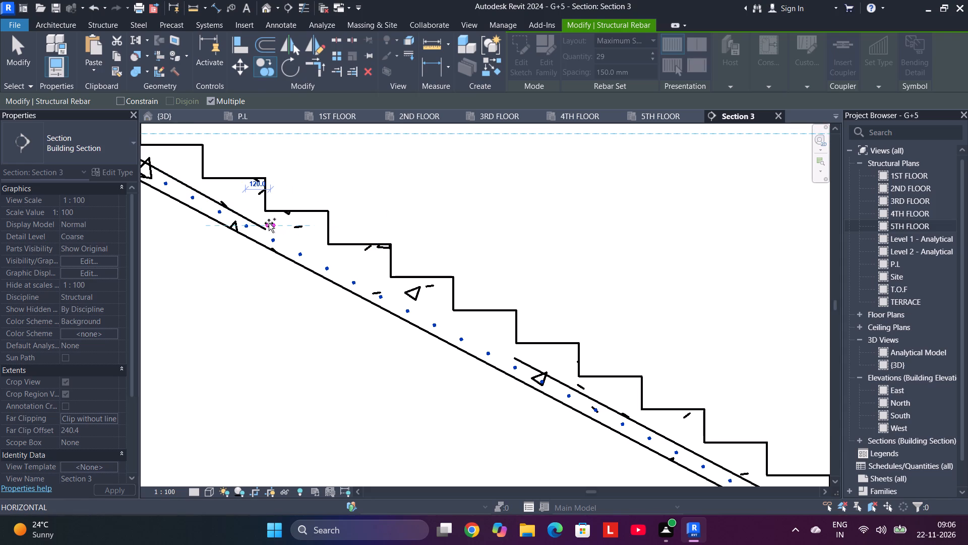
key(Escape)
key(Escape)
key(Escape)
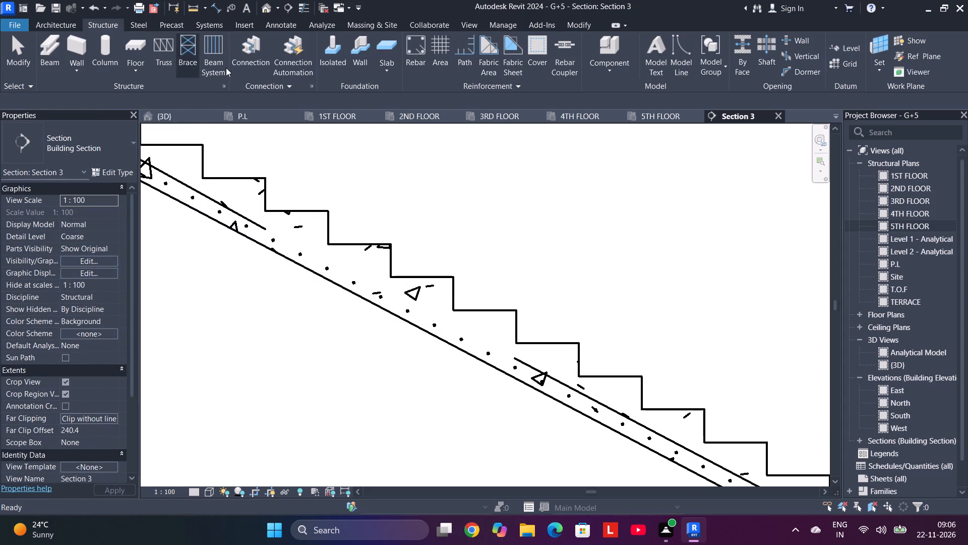
Place a straight M_00 10M distribution bar set at 150 mm maximum spacing, perpendicular to the section, in the flight above the existing bottom set.
click(417, 50)
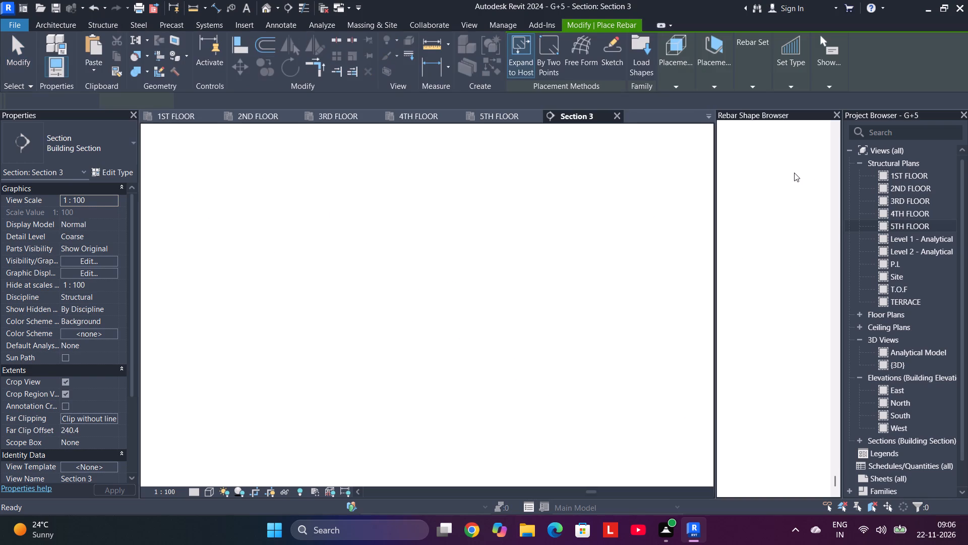
scroll(805, 336, up, 18)
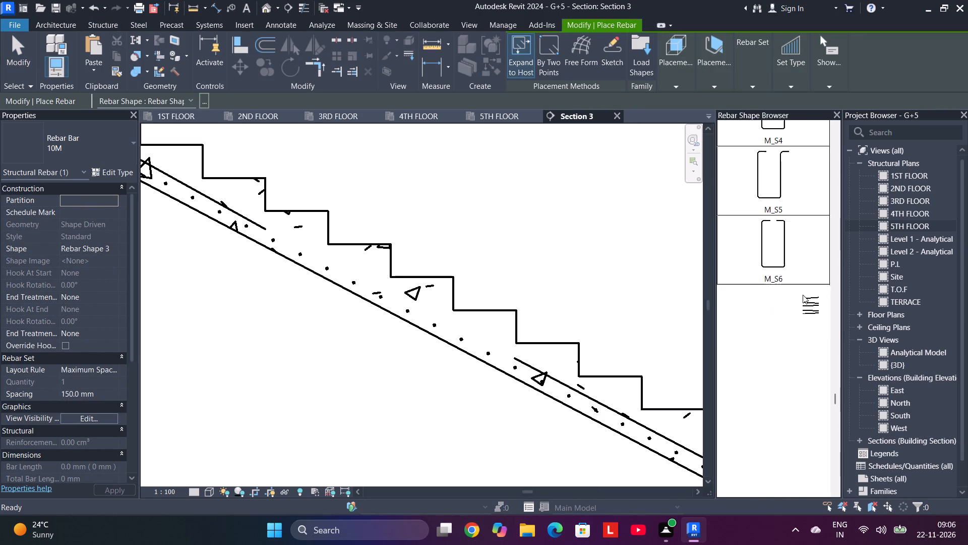
scroll(803, 295, up, 20)
scroll(809, 293, up, 11)
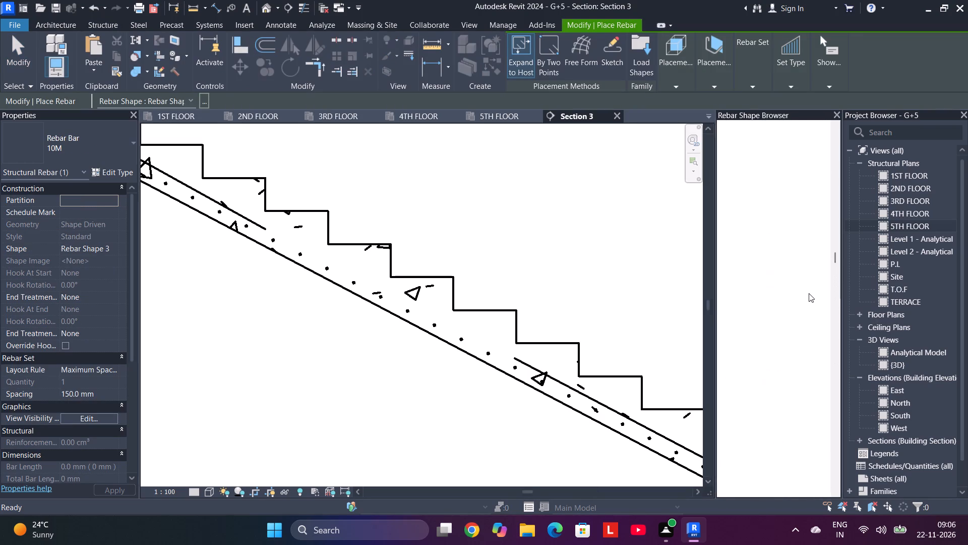
scroll(809, 293, up, 2)
scroll(809, 293, up, 20)
scroll(809, 293, up, 9)
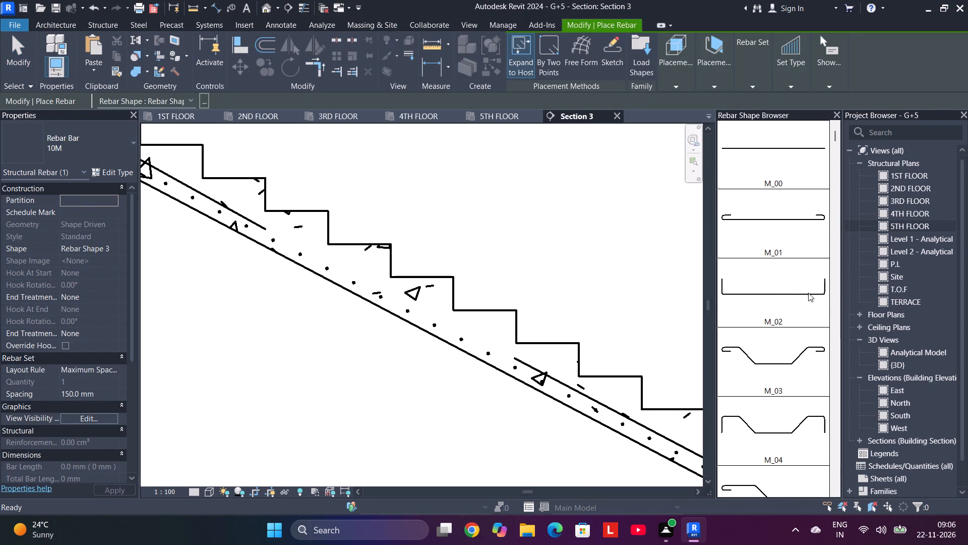
scroll(808, 293, up, 2)
click(744, 167)
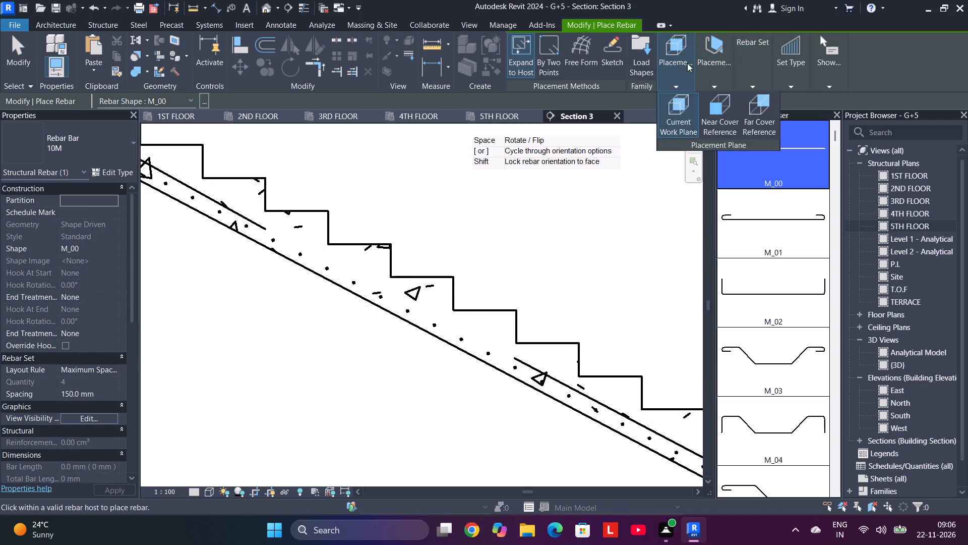
click(795, 112)
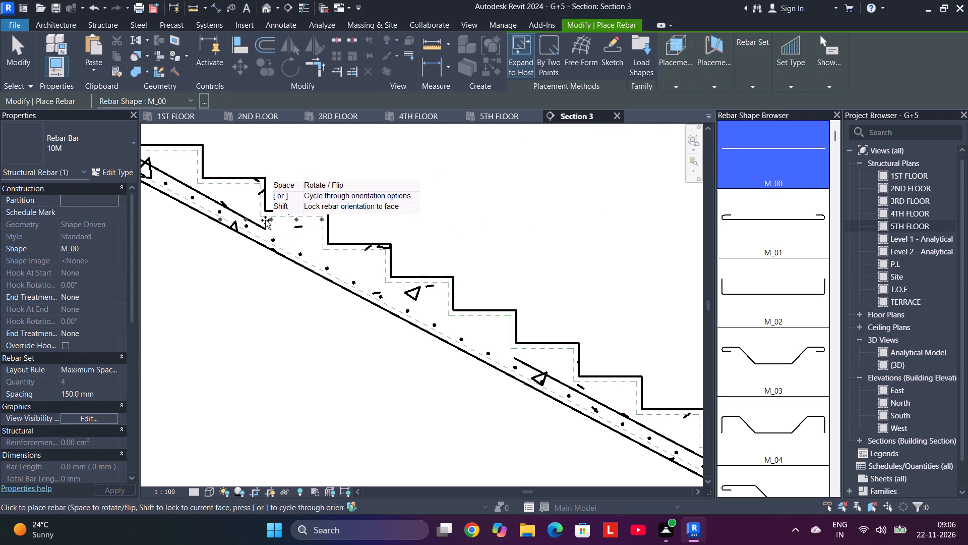
click(304, 242)
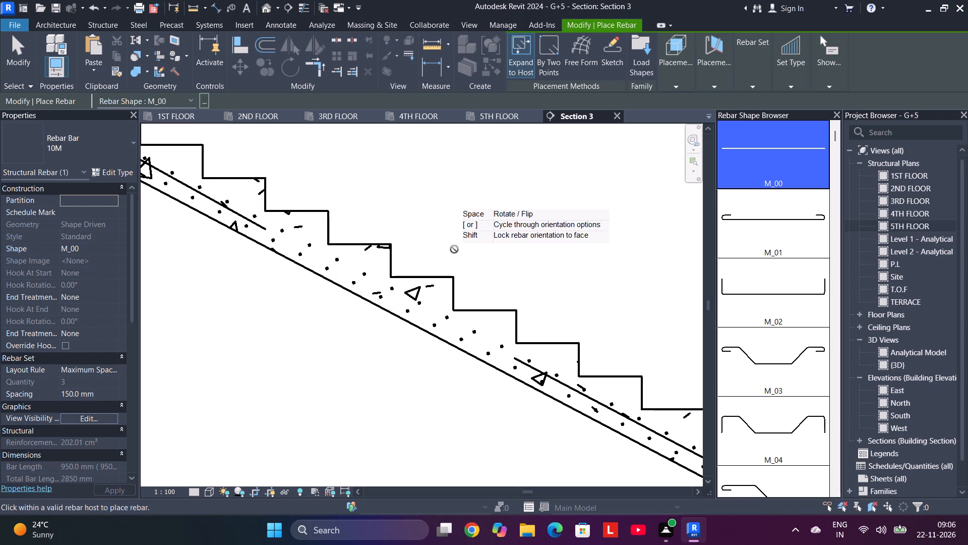
key(Escape)
Stretch the lower end of the new upper 10M distribution set into the P.L slab, just above the bent bar's corner.
scroll(439, 252, down, 4)
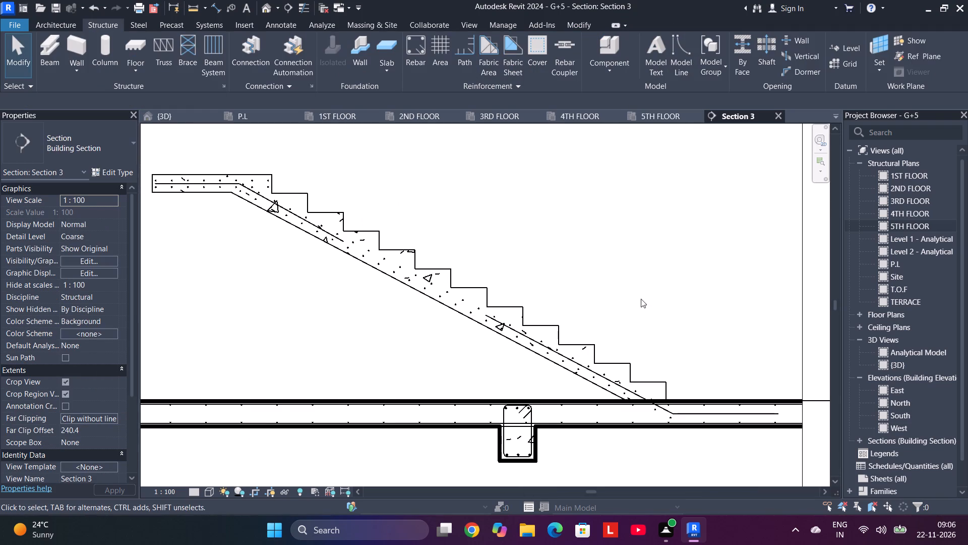
middle_drag(641, 299, 426, 228)
scroll(464, 330, up, 5)
scroll(403, 328, up, 2)
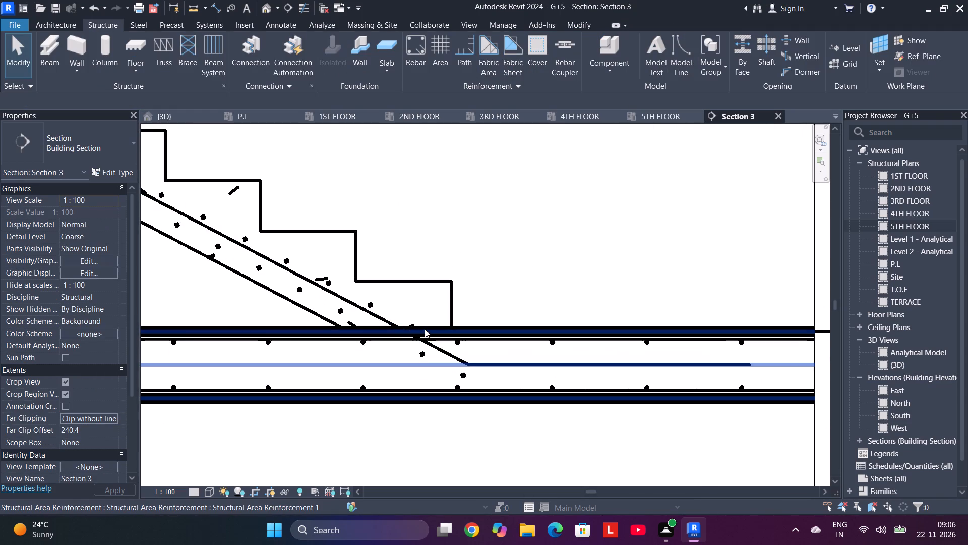
click(372, 303)
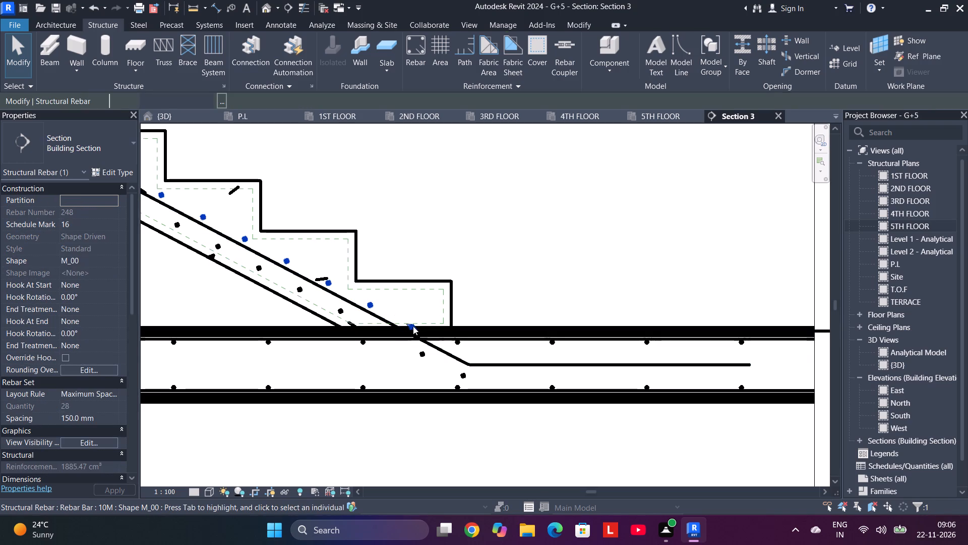
drag(413, 326, 470, 358)
Shorten the upper end of the same 10M distribution set to finish at the bend of the main bar by the landing.
scroll(472, 332, down, 5)
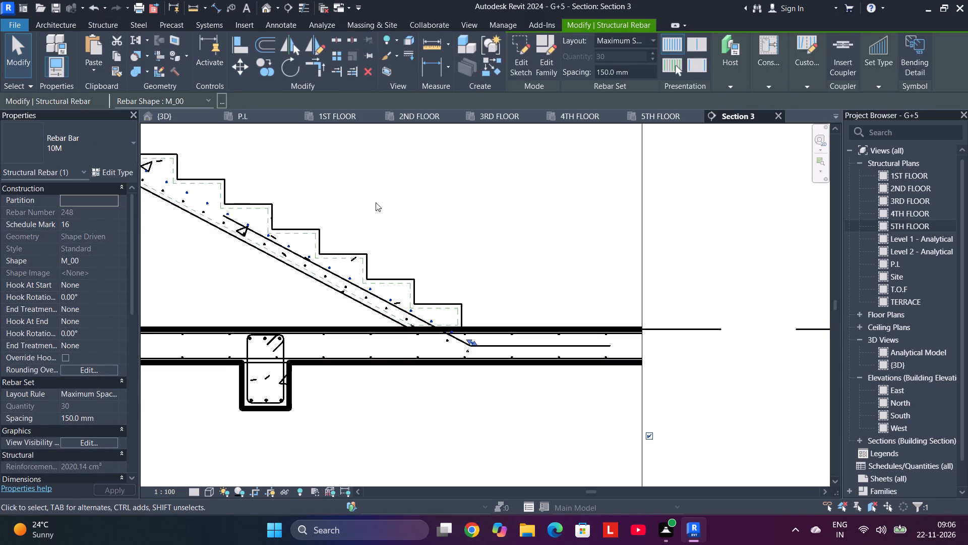
middle_drag(375, 202, 785, 355)
scroll(306, 189, up, 6)
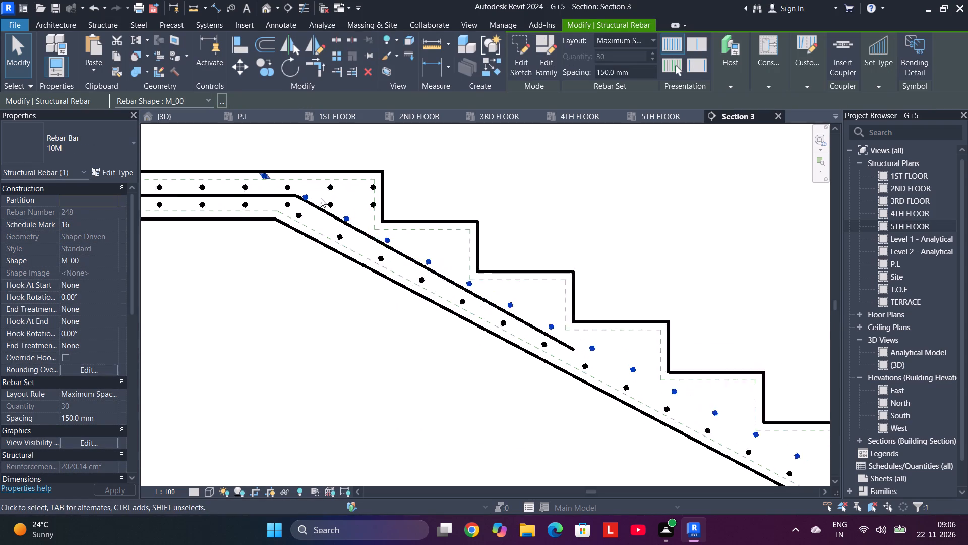
click(300, 197)
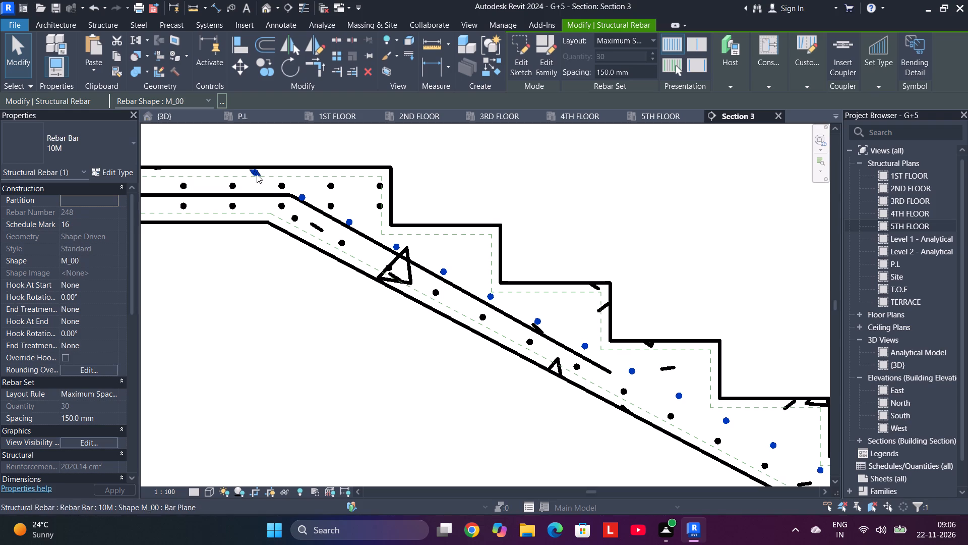
drag(255, 173, 313, 194)
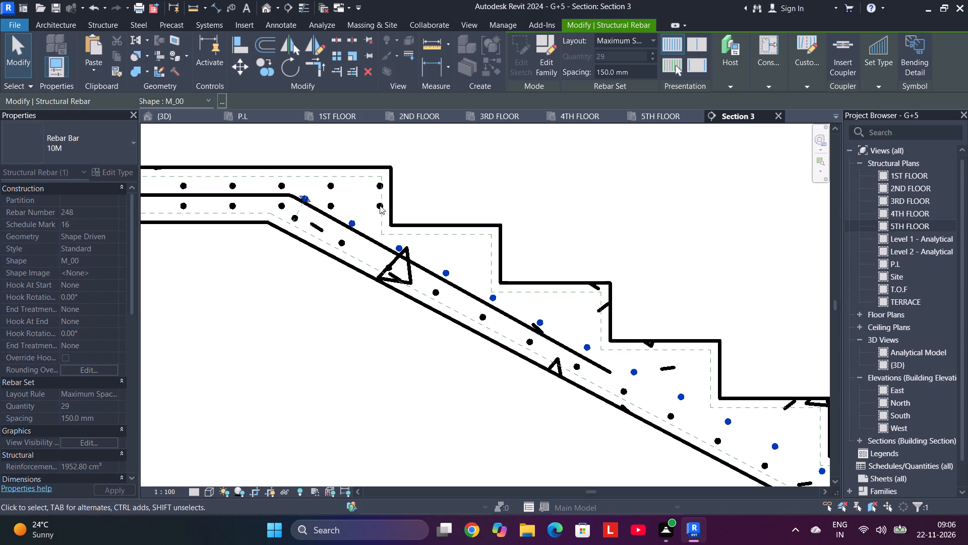
click(415, 195)
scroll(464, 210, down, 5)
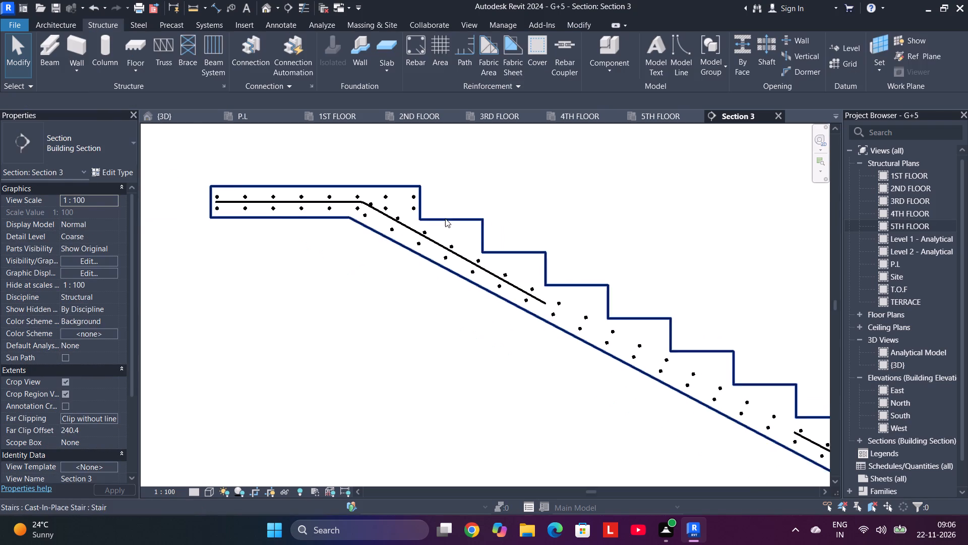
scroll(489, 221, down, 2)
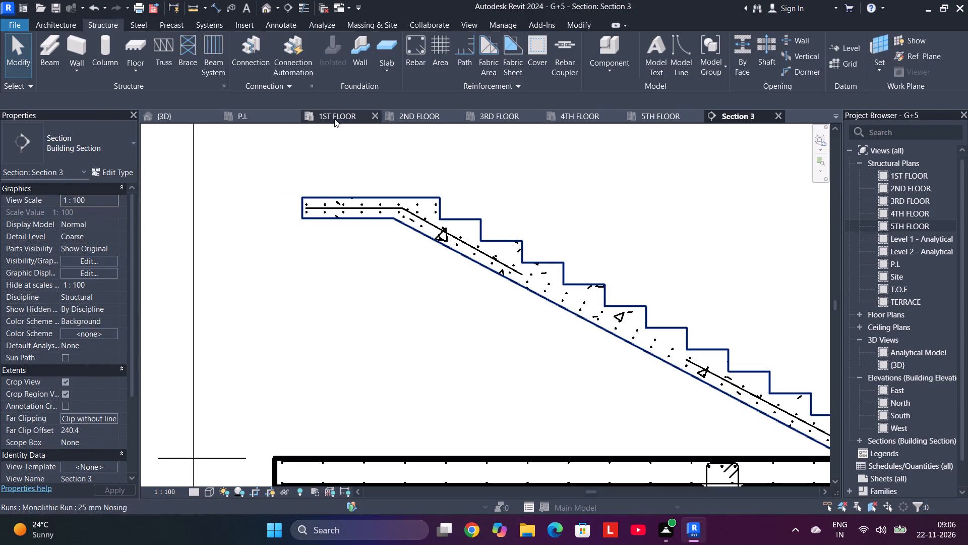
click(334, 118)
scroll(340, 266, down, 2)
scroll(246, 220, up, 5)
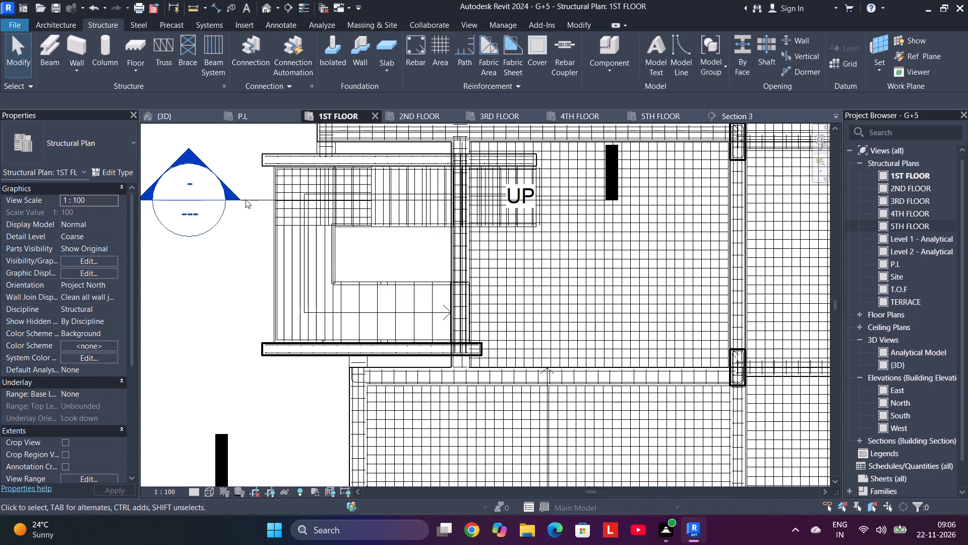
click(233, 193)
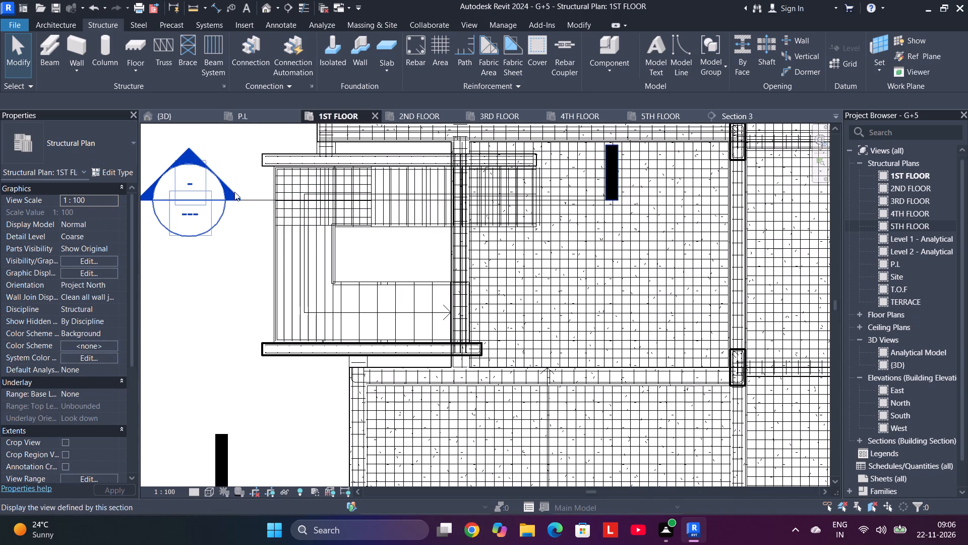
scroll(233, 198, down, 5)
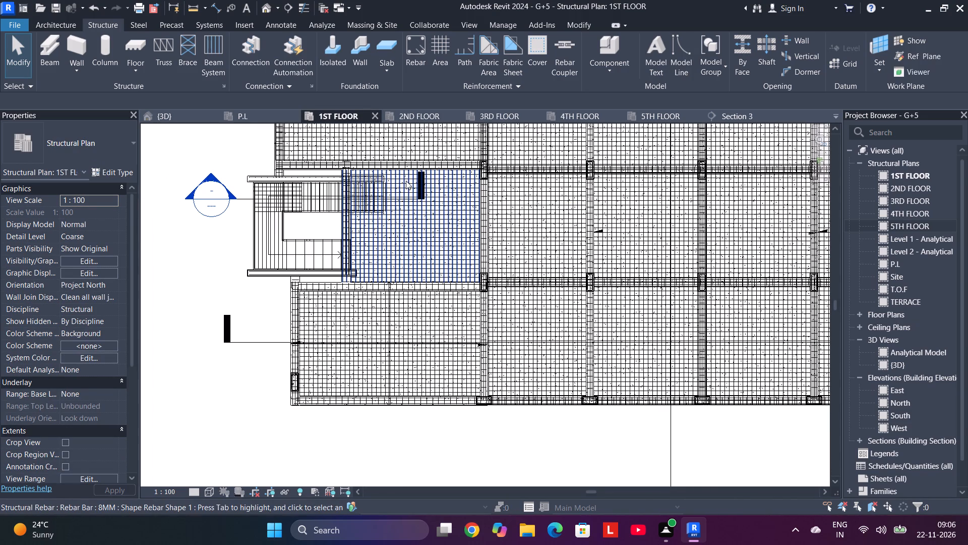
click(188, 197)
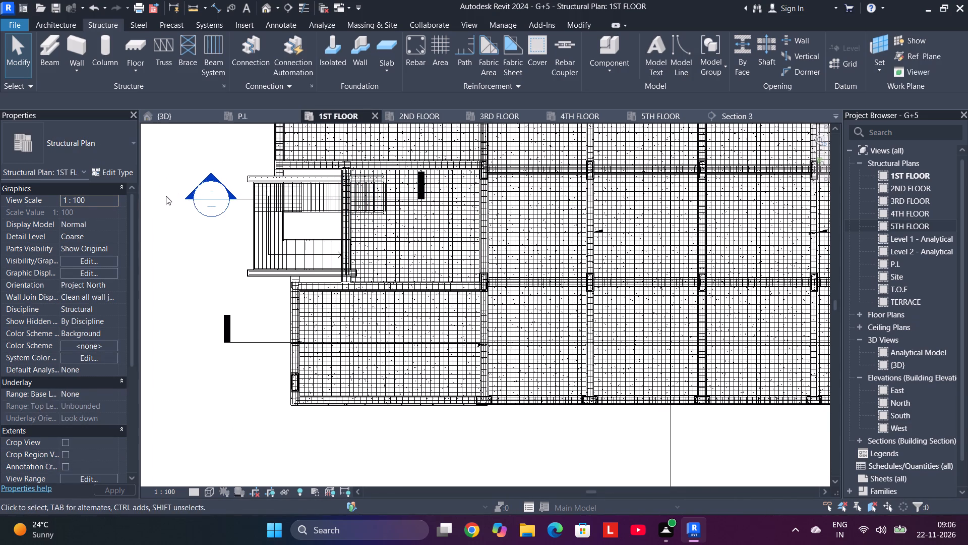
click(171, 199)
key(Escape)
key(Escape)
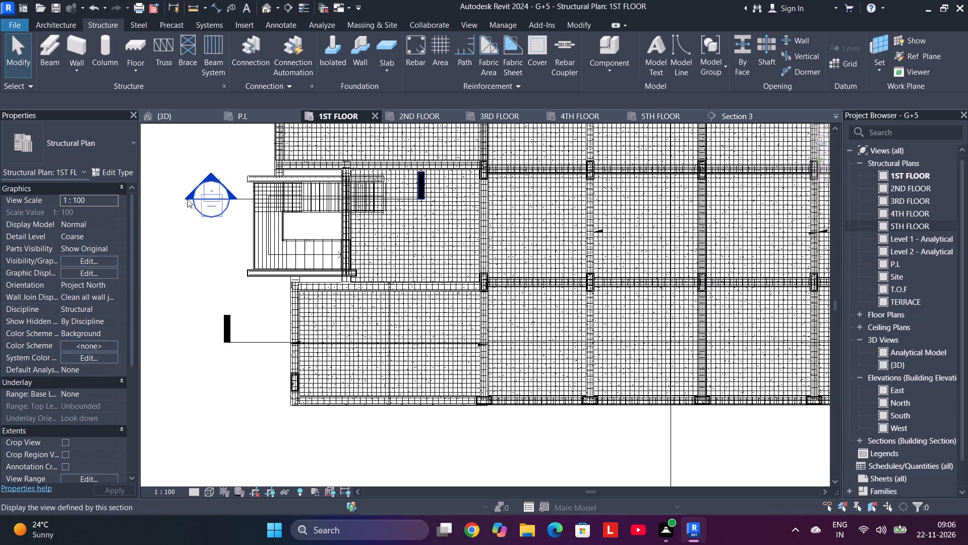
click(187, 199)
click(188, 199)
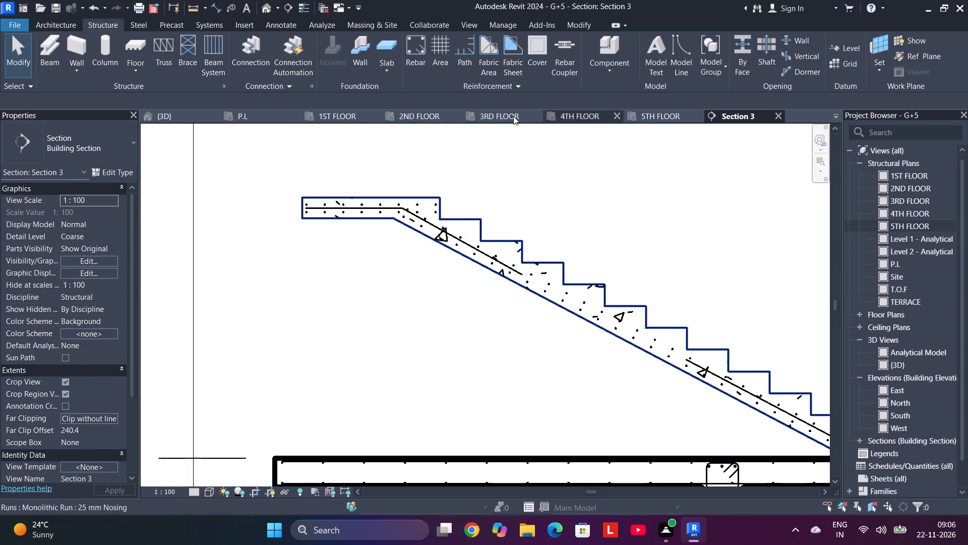
In the 1ST FLOOR plan, move the Section 3 line from the first flight onto the parallel flight on the stair's other side.
click(339, 117)
click(212, 177)
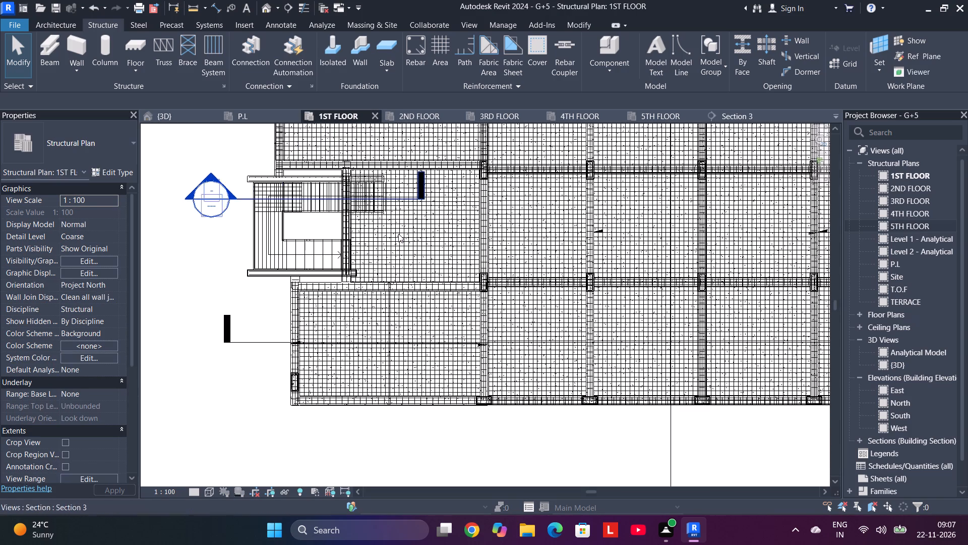
scroll(428, 182, up, 5)
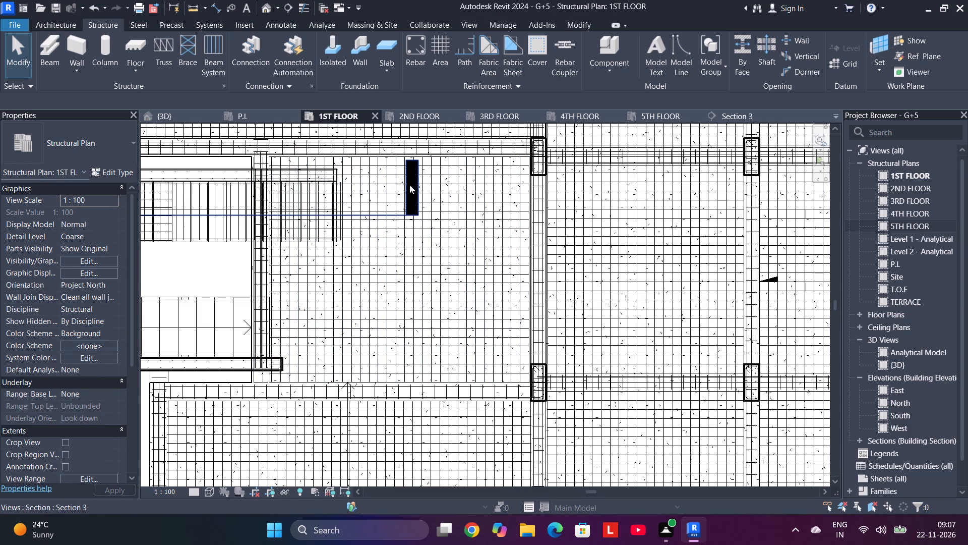
key(Escape)
click(411, 186)
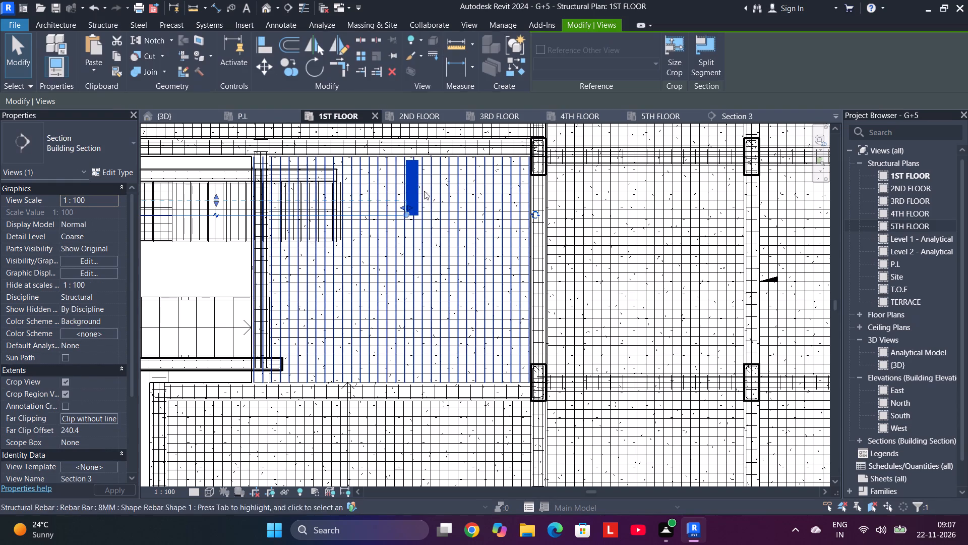
drag(414, 186, 407, 305)
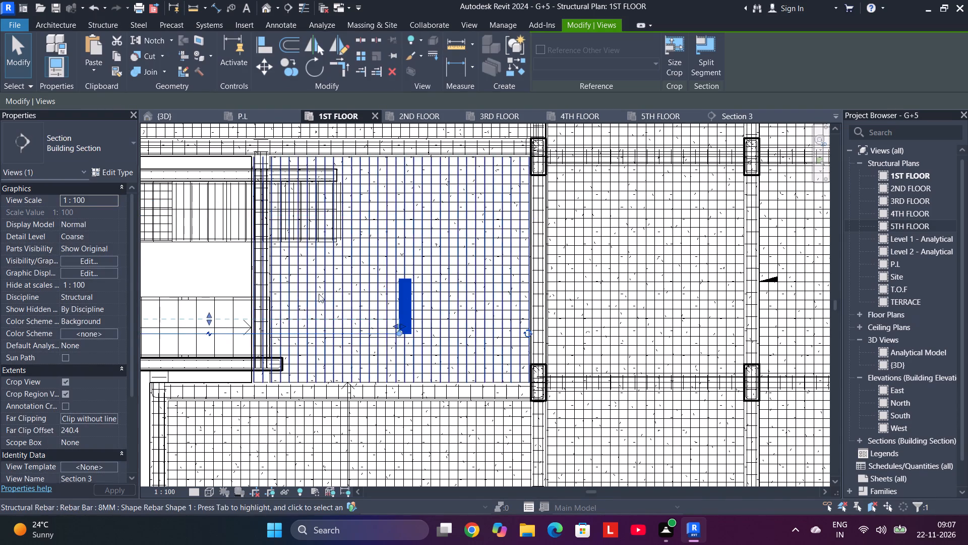
scroll(296, 288, down, 3)
middle_drag(248, 272, 398, 263)
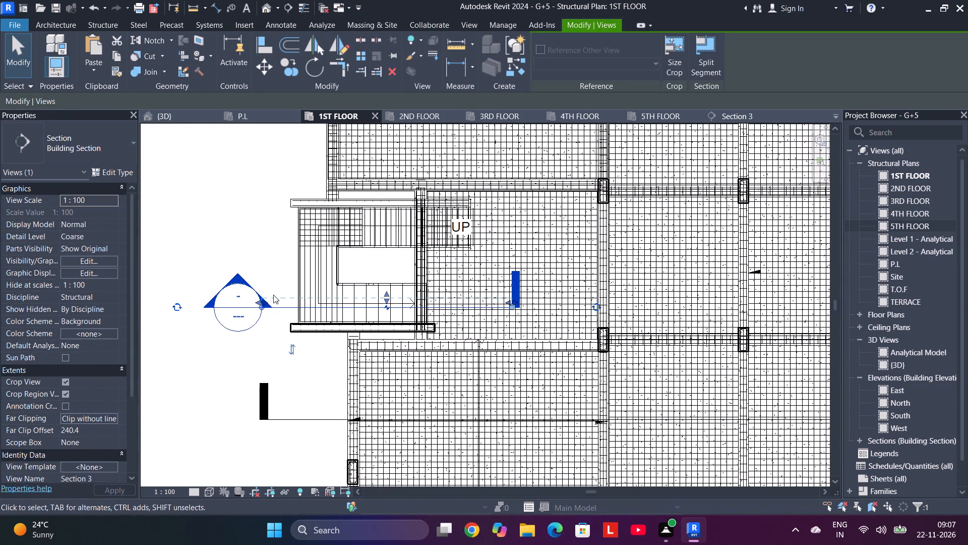
Open Section 3 at the flight rising from the landing to the 1ST FLOOR beam to begin reinforcing it.
click(733, 117)
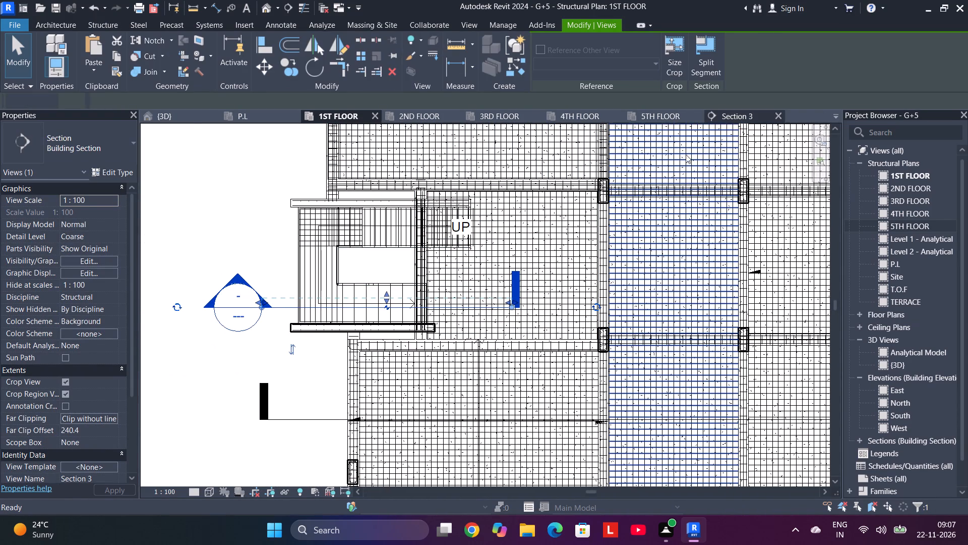
scroll(527, 263, down, 2)
middle_drag(527, 265, 390, 405)
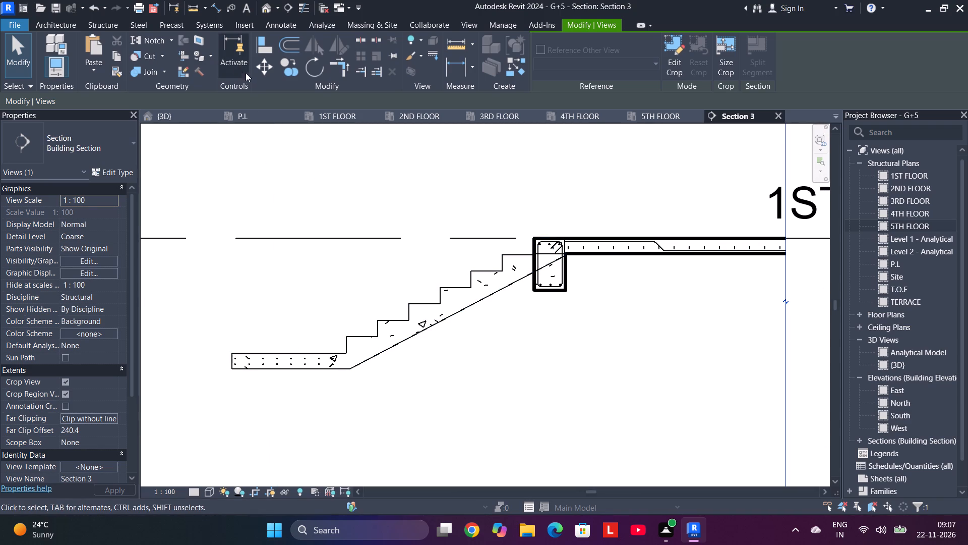
click(101, 24)
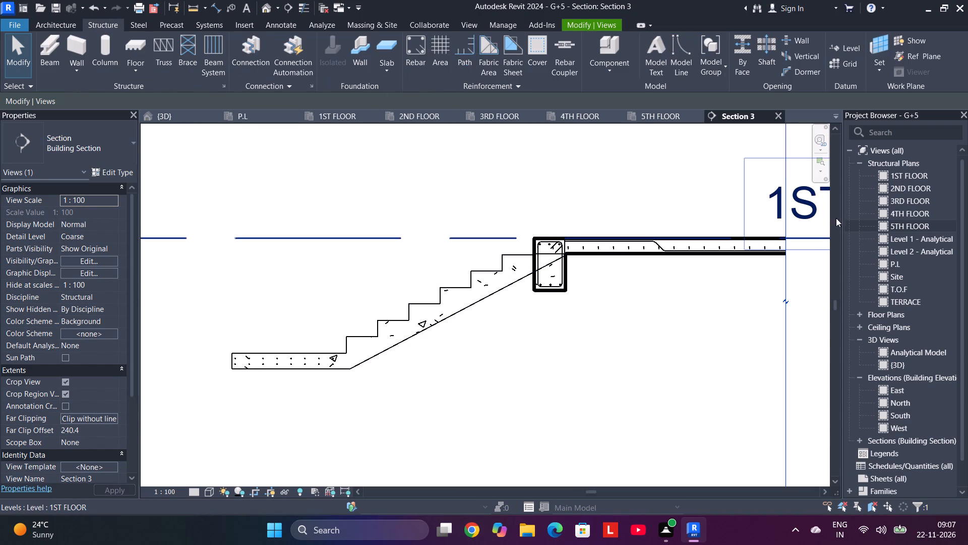
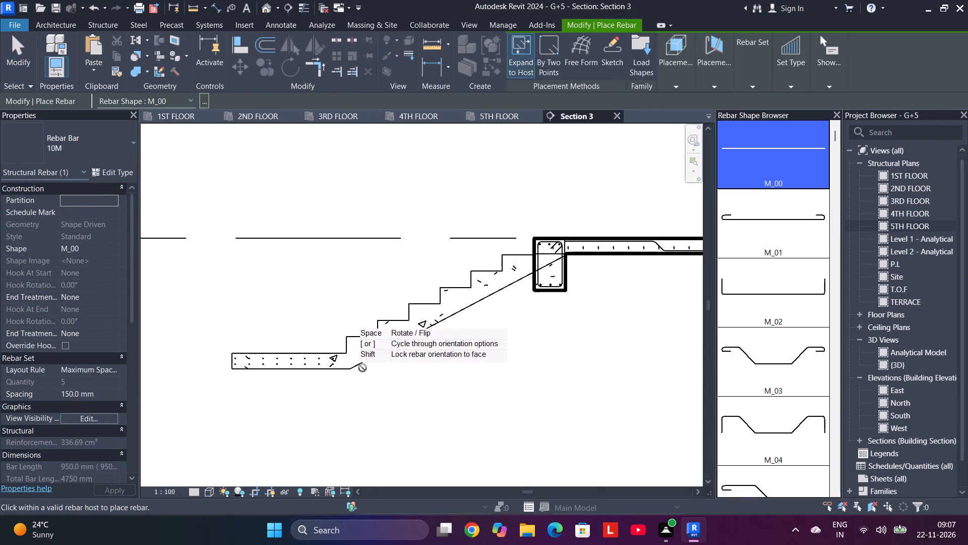
Place two rows of 10M M_00 bars across the stair flight, at 150 mm maximum spacing.
scroll(376, 351, up, 2)
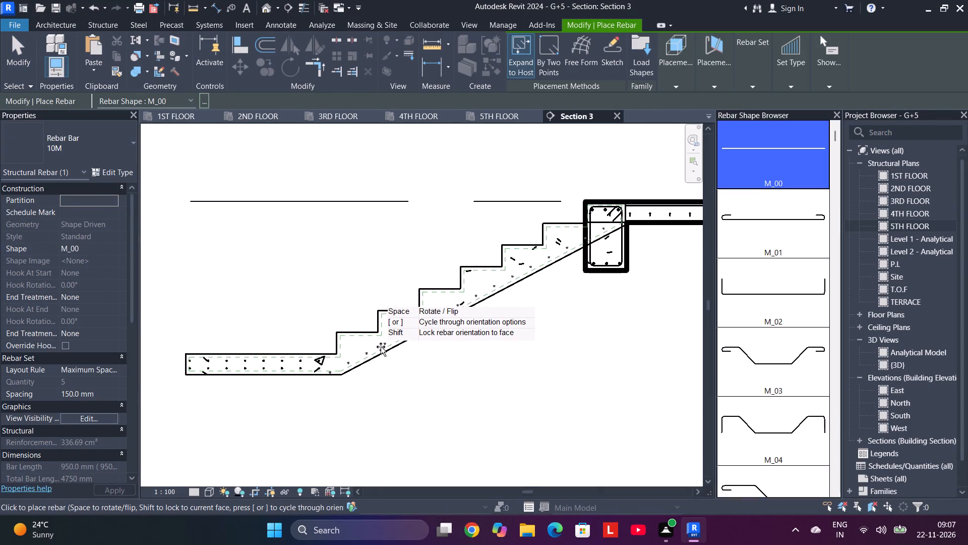
click(381, 347)
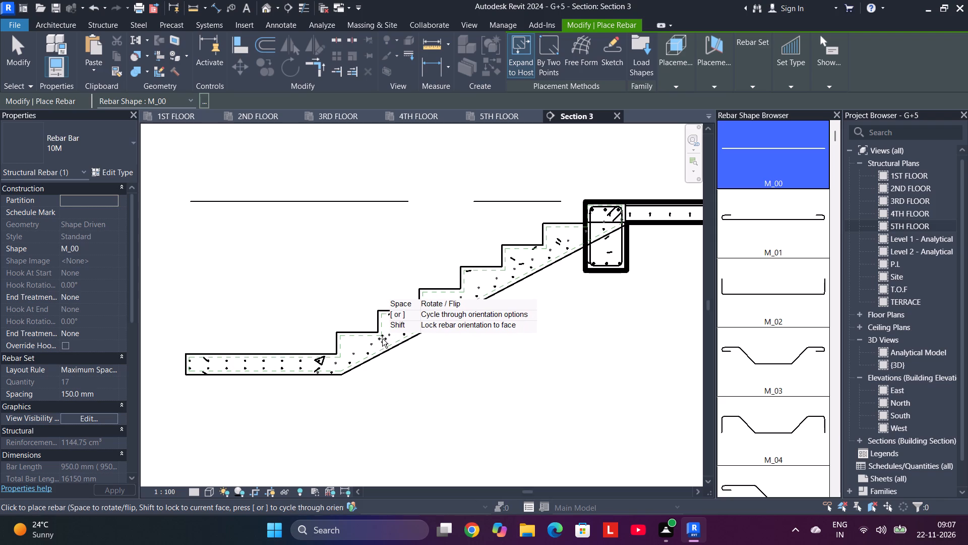
click(382, 339)
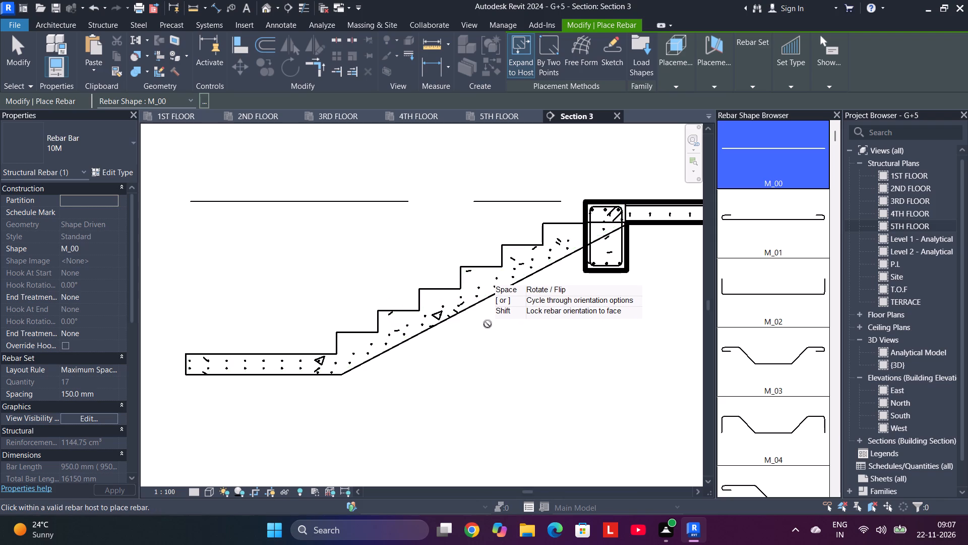
key(Escape)
Move the lower starting points of both bar rows up to the foot of the sloping flight.
scroll(395, 335, up, 4)
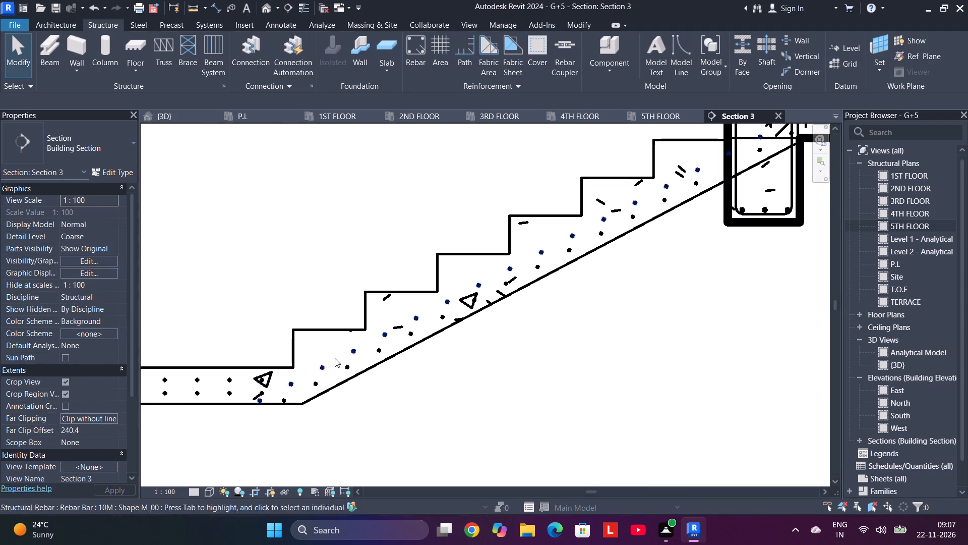
click(326, 368)
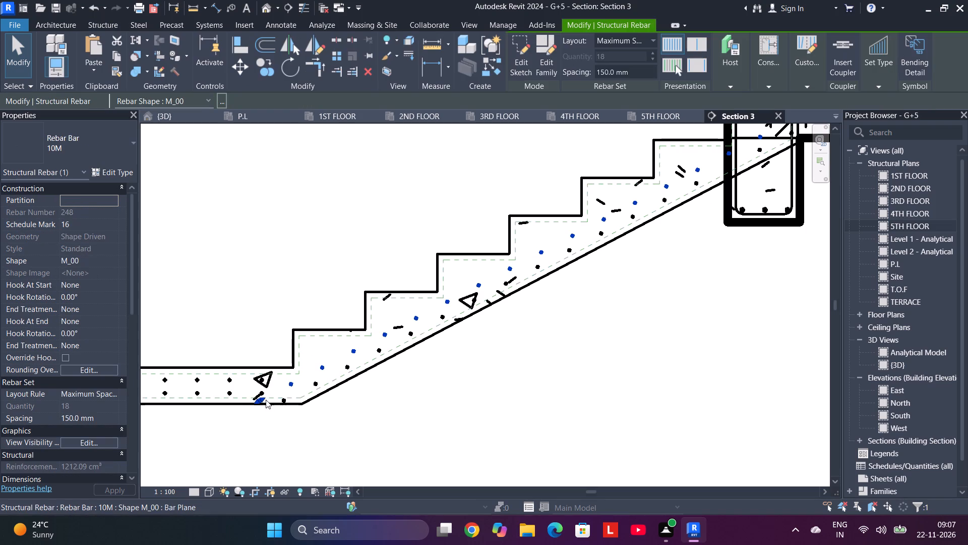
drag(264, 397, 310, 375)
click(315, 386)
drag(287, 397, 320, 389)
scroll(423, 377, down, 4)
scroll(338, 378, up, 4)
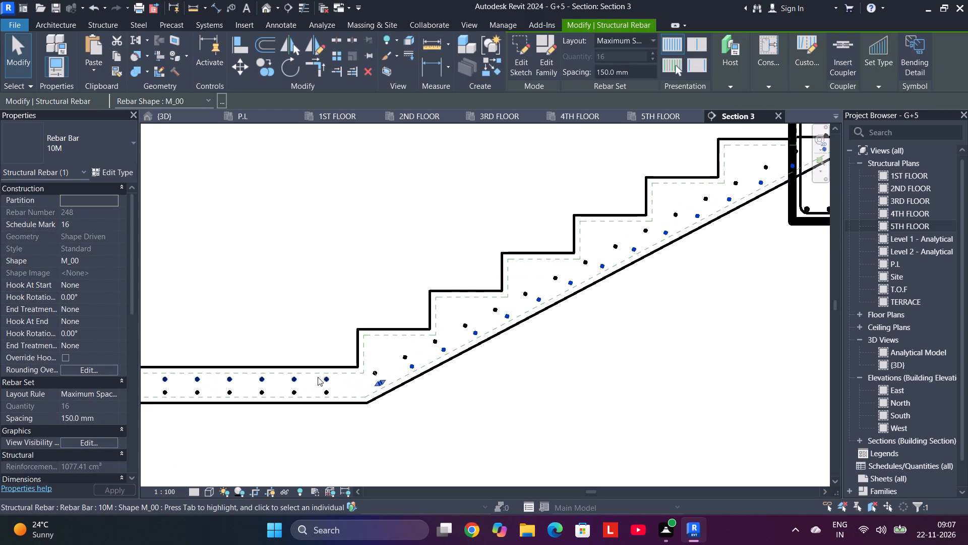
Nudge the upper bar row in the flight upward three increments.
click(374, 373)
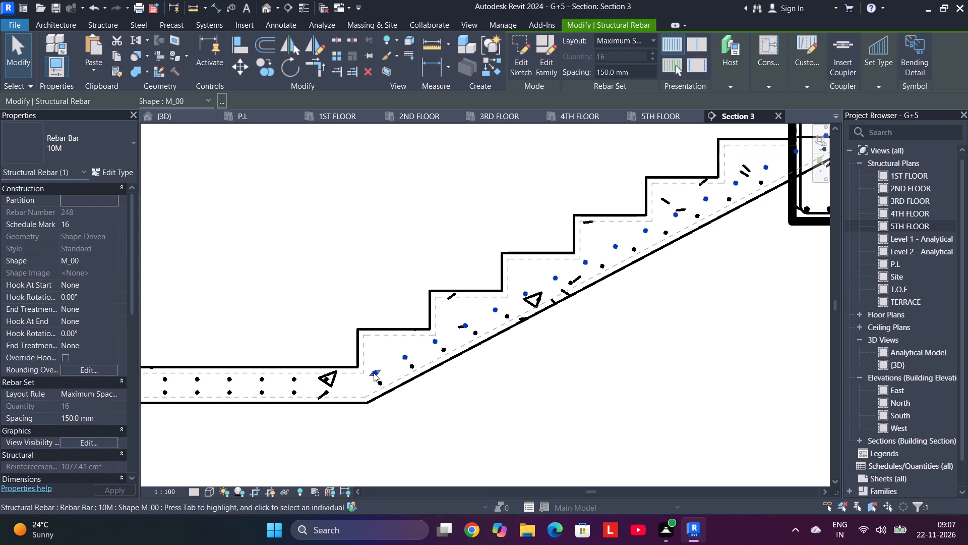
key(Up)
key(Up)
key(Up)
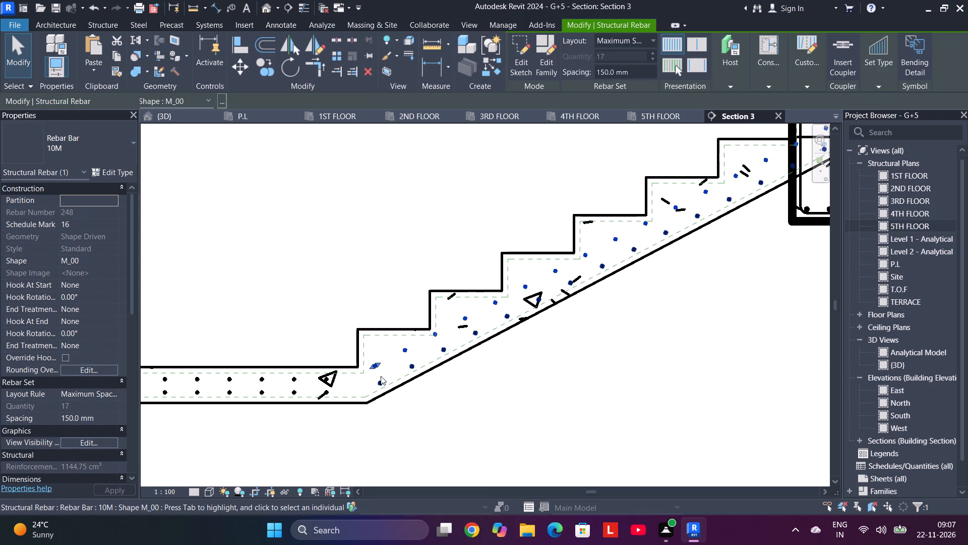
Examine the bar rows along the flight and where they meet the beam and floor slab.
scroll(595, 295, down, 5)
middle_drag(609, 334, 486, 383)
scroll(487, 383, up, 1)
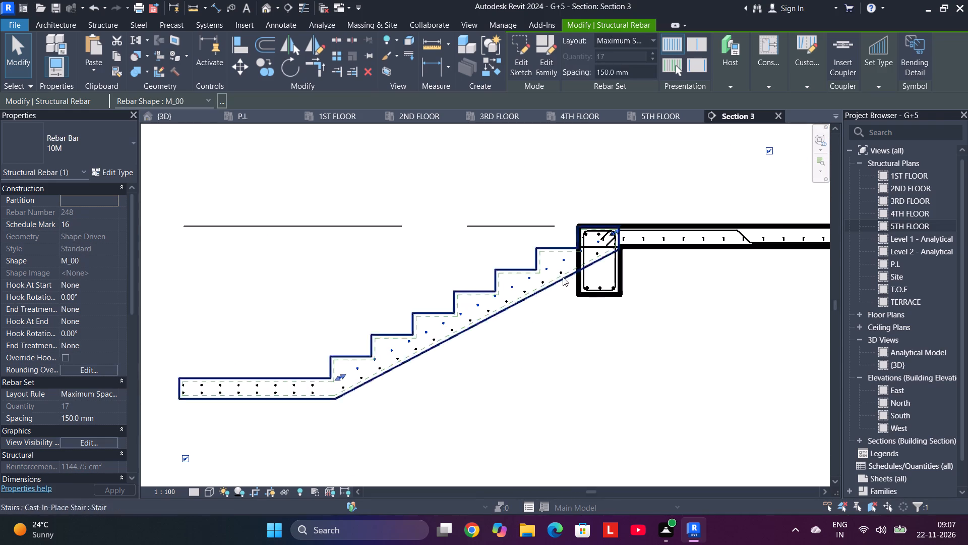
scroll(607, 230, up, 6)
scroll(648, 233, down, 2)
middle_drag(685, 243, 627, 270)
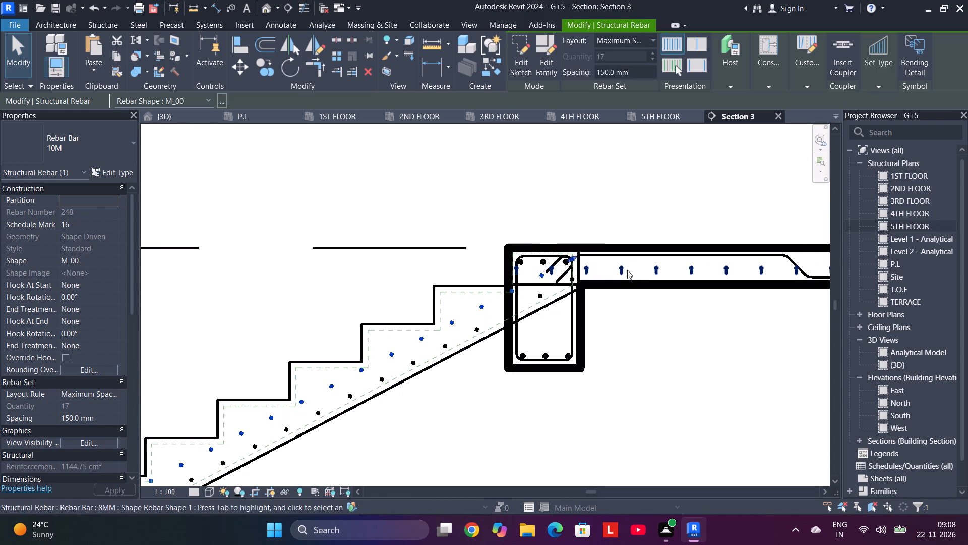
scroll(584, 337, down, 4)
middle_drag(554, 412, 646, 361)
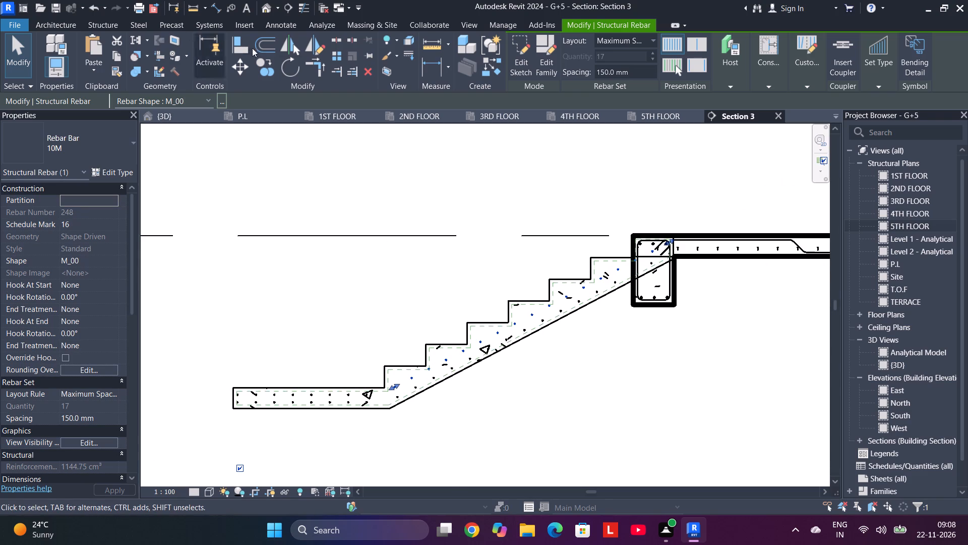
Place a straight 10M M_00 bar set lengthwise along the lower landing, at 150 mm maximum spacing.
click(114, 21)
click(411, 49)
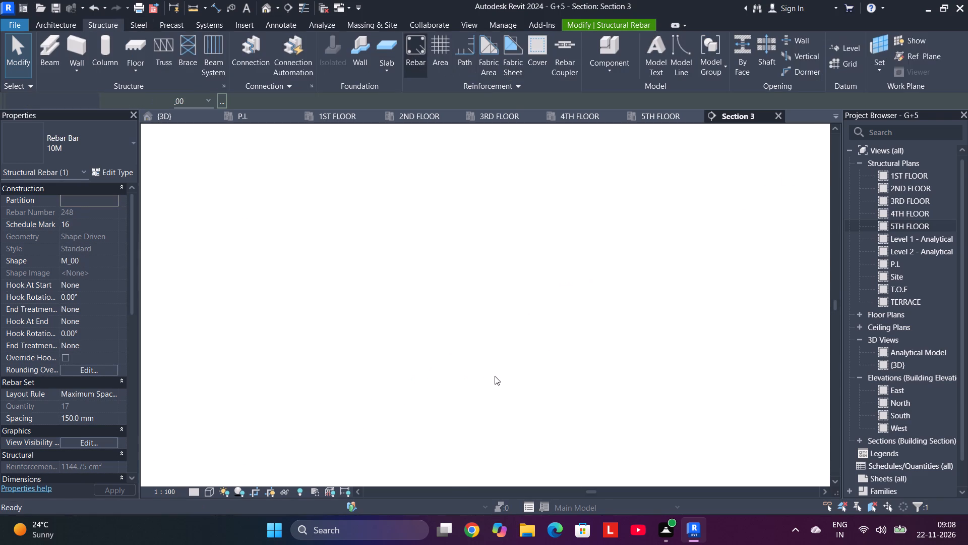
scroll(476, 340, down, 2)
scroll(434, 346, up, 6)
middle_drag(434, 347, 499, 246)
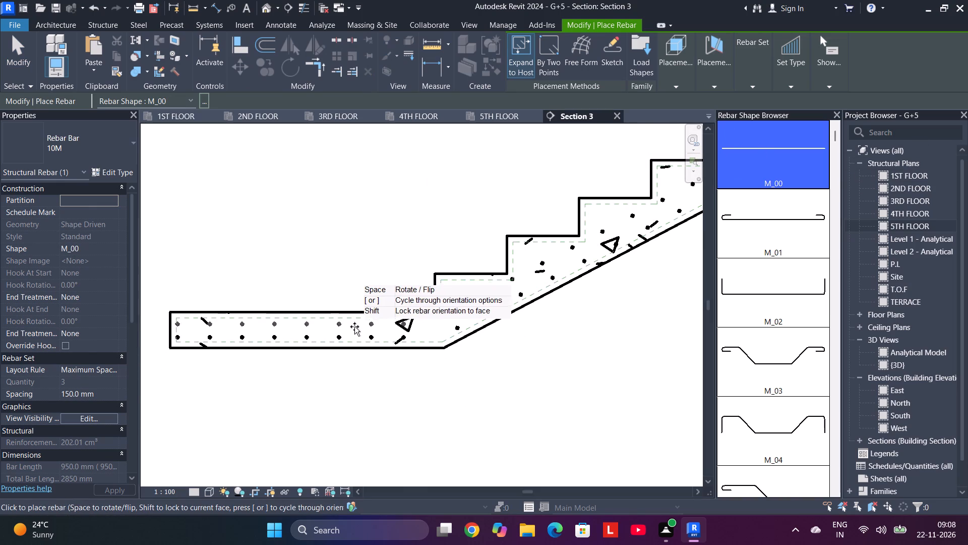
click(712, 79)
click(717, 122)
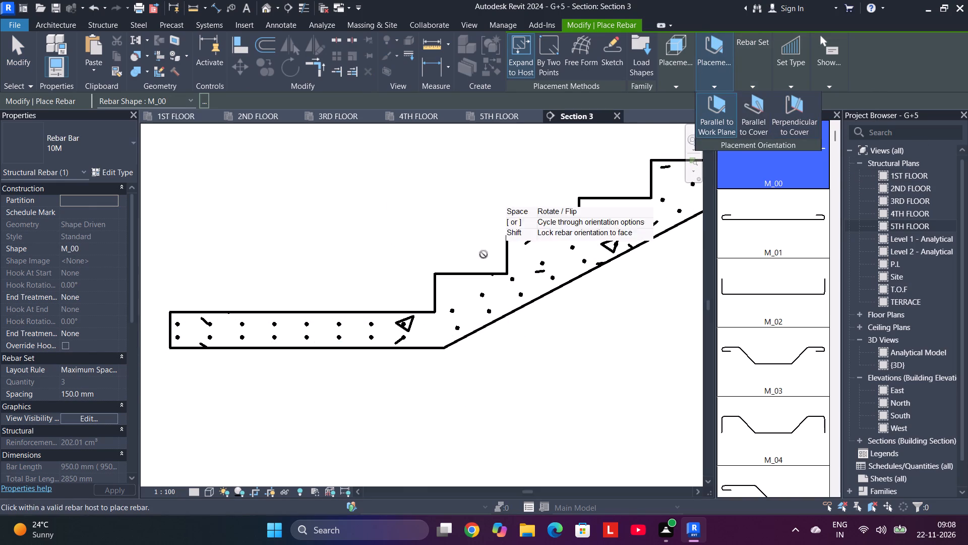
click(406, 331)
Place a straight 10M M_00 bar set along the slope of the flight up into the beam, at 150 mm maximum spacing.
scroll(577, 244, down, 1)
middle_drag(577, 244, 366, 341)
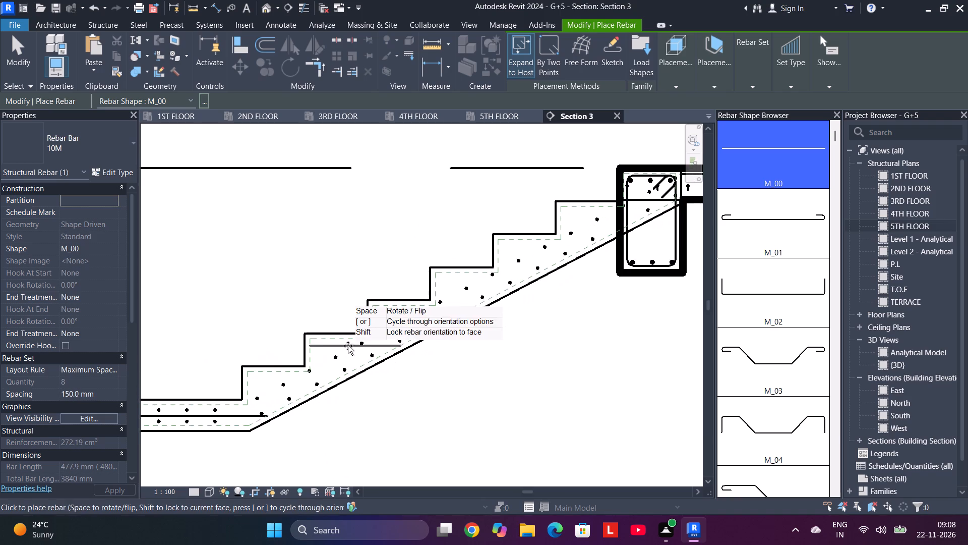
scroll(348, 346, down, 1)
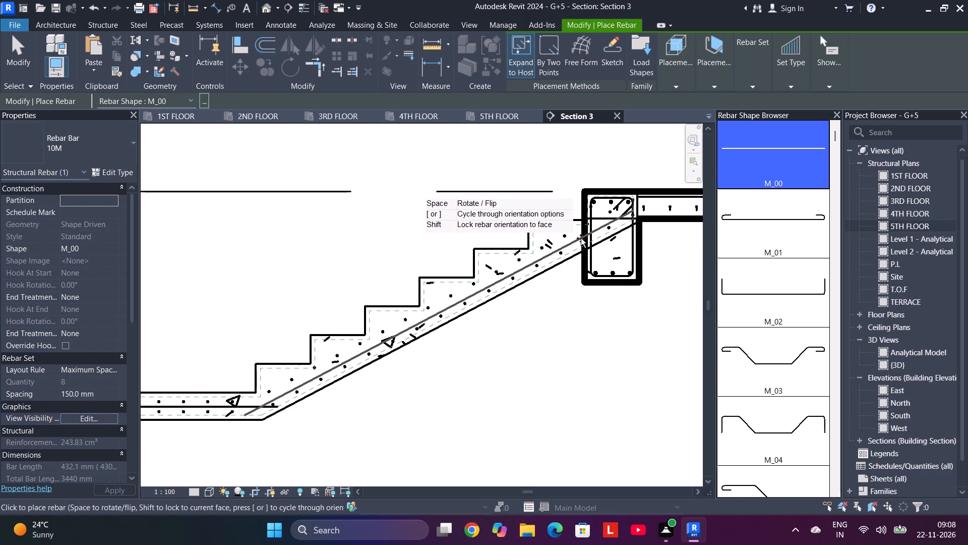
click(580, 238)
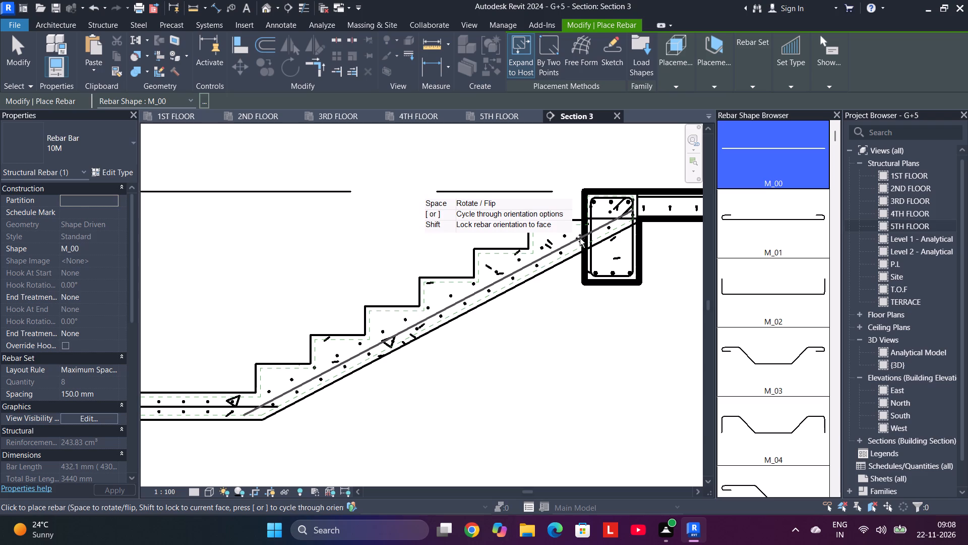
key(Escape)
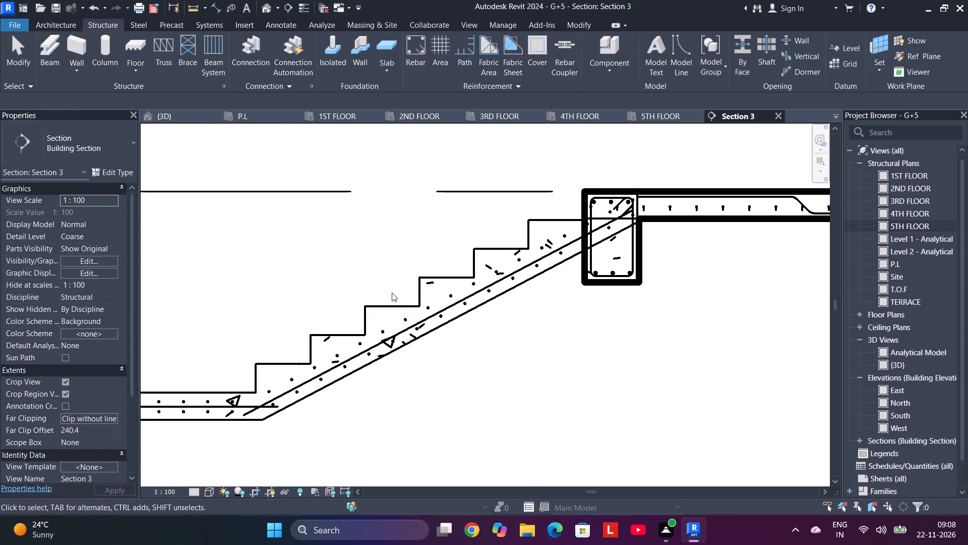
In the landing bar's sketch, draw a segment about 906 mm long along the inclined bar toward the landing bar's end.
click(241, 407)
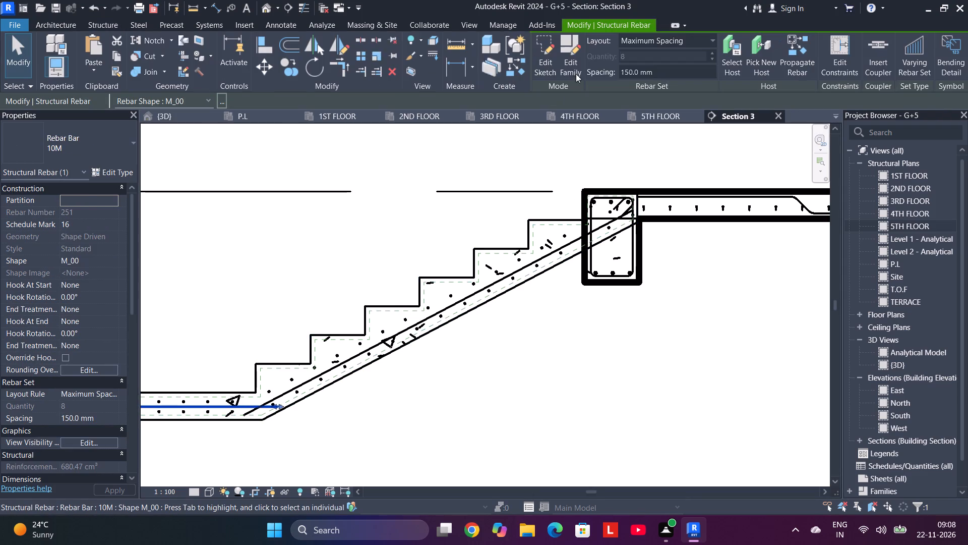
click(551, 60)
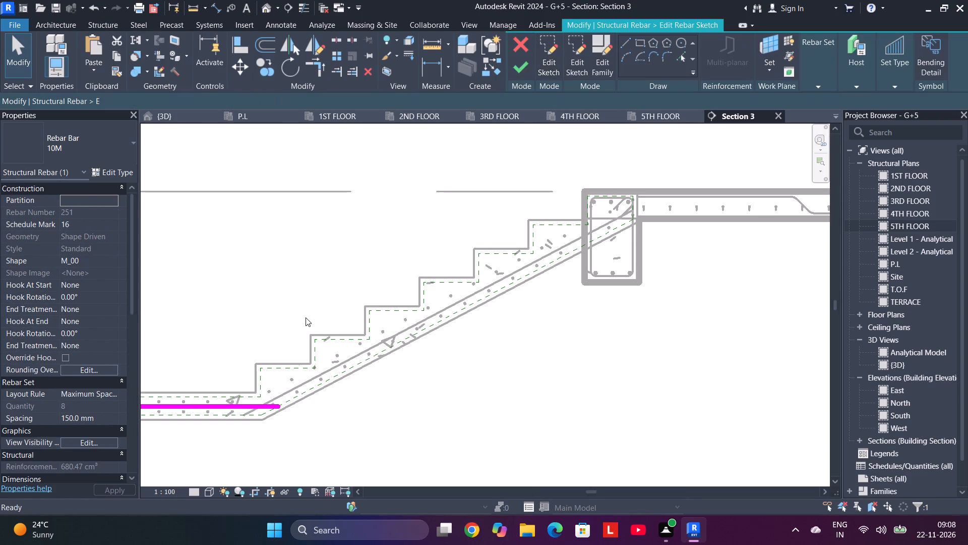
middle_drag(300, 310, 533, 214)
scroll(486, 317, up, 4)
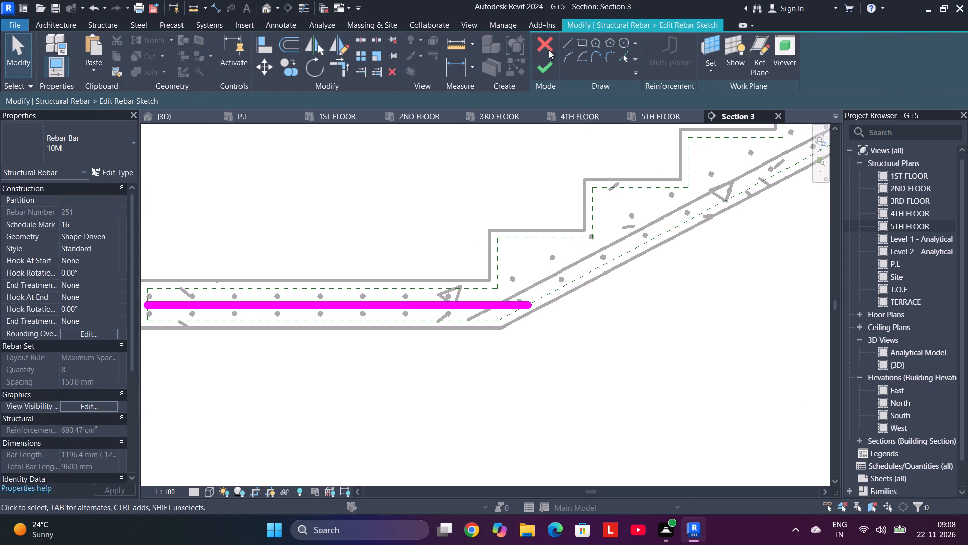
click(564, 44)
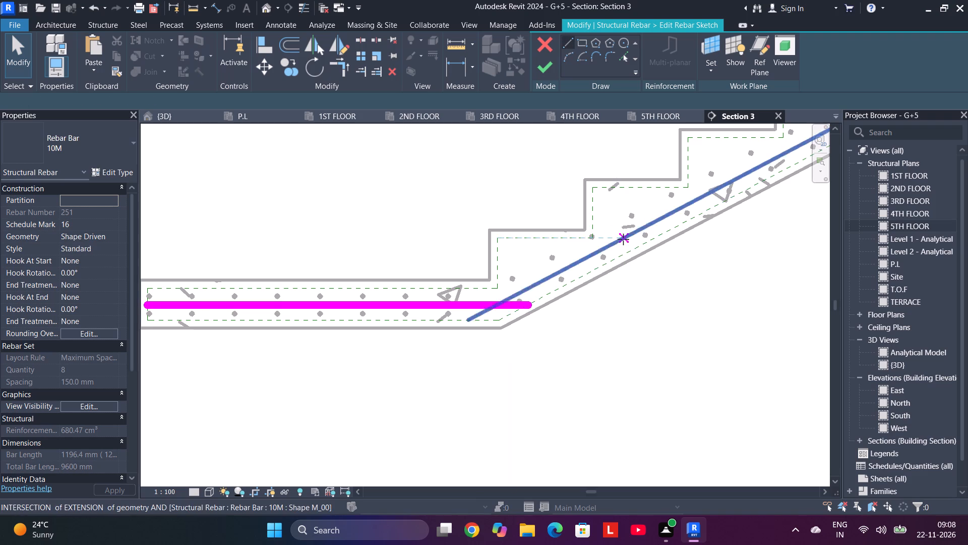
scroll(623, 239, down, 2)
middle_drag(624, 239, 542, 296)
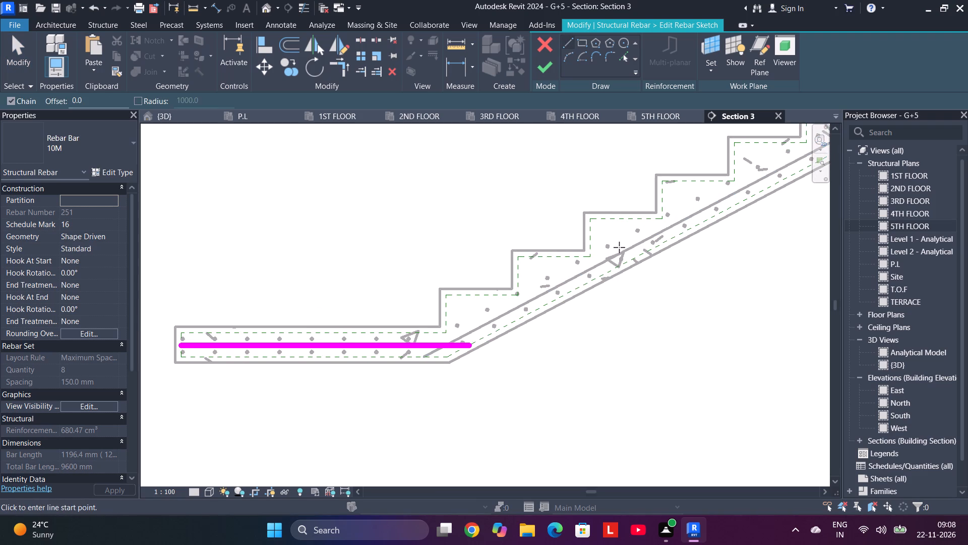
click(660, 230)
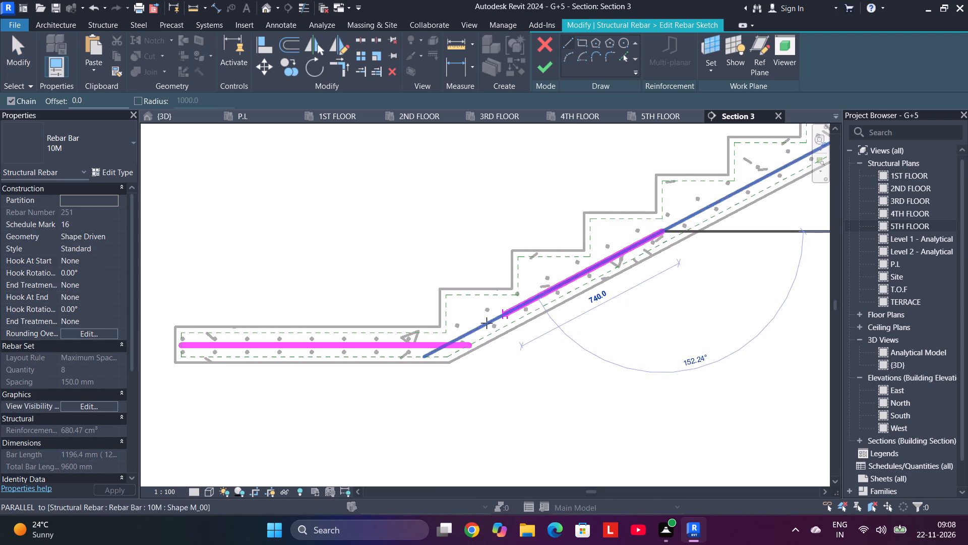
click(477, 328)
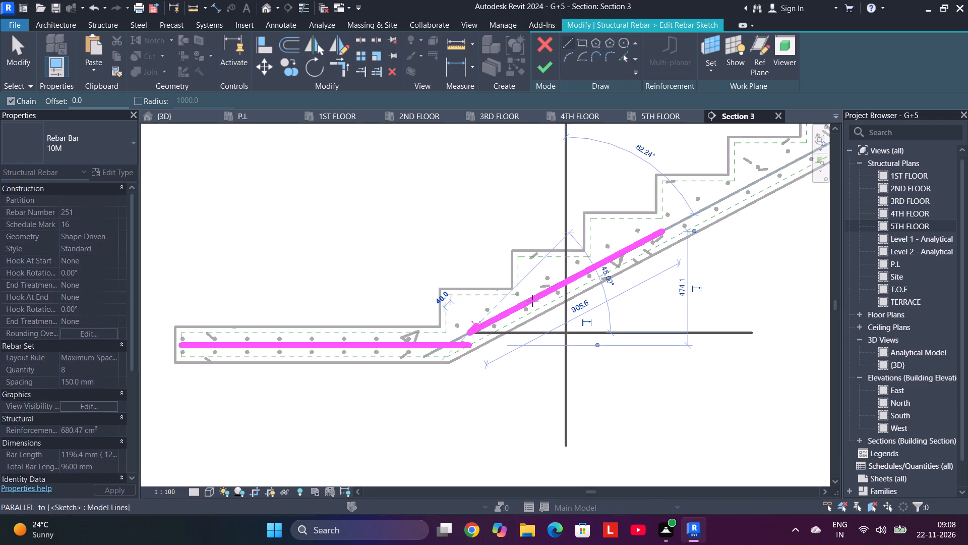
key(Escape)
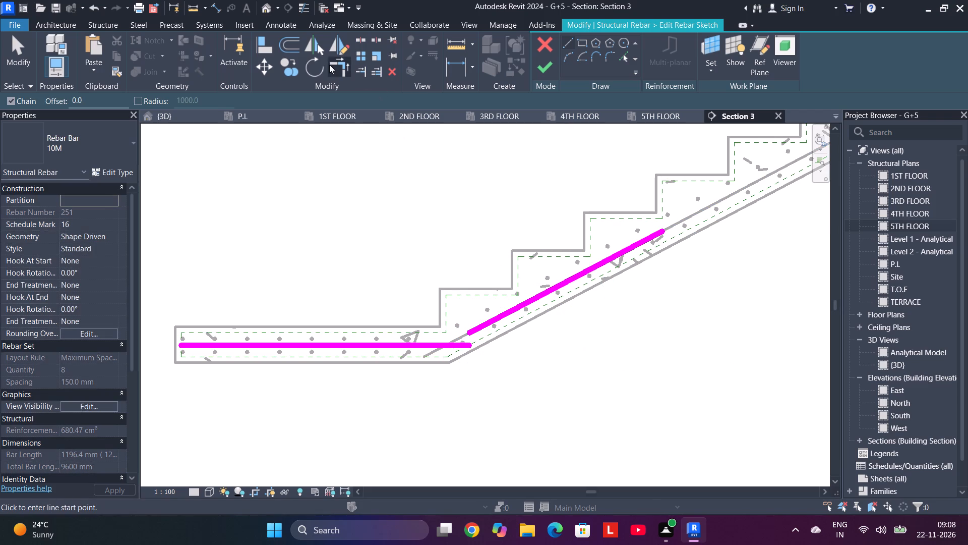
Trim the landing line and sloping segment to a corner, and finish the rebar sketch.
click(331, 65)
click(414, 342)
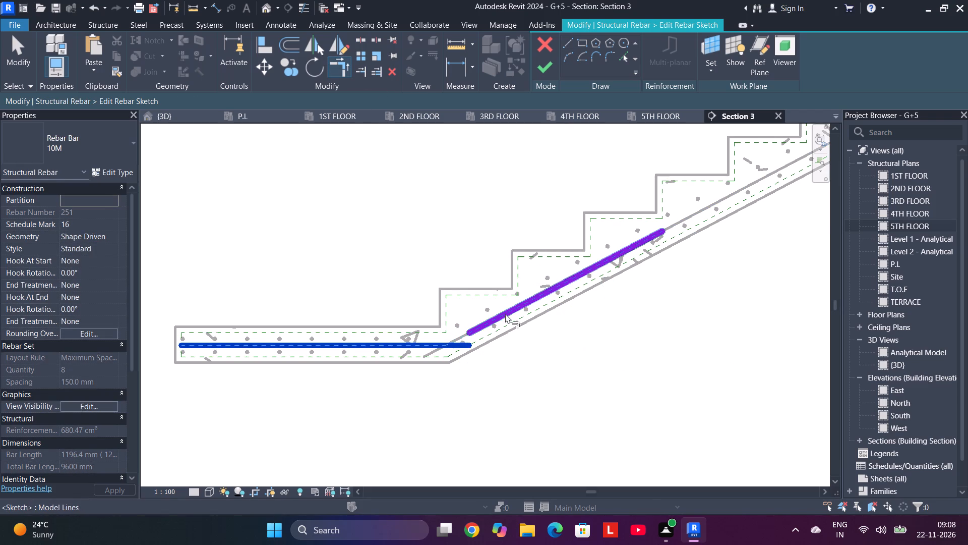
click(505, 313)
scroll(636, 331, down, 4)
middle_drag(716, 280, 554, 344)
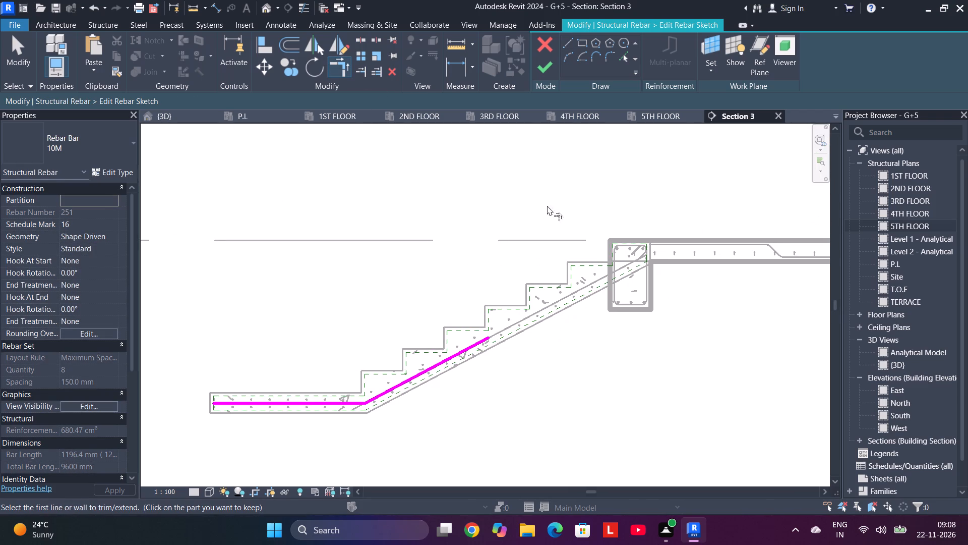
click(544, 70)
Shorten the inclined flight bar set to about 1048 mm by moving its lower end up the flight.
click(528, 316)
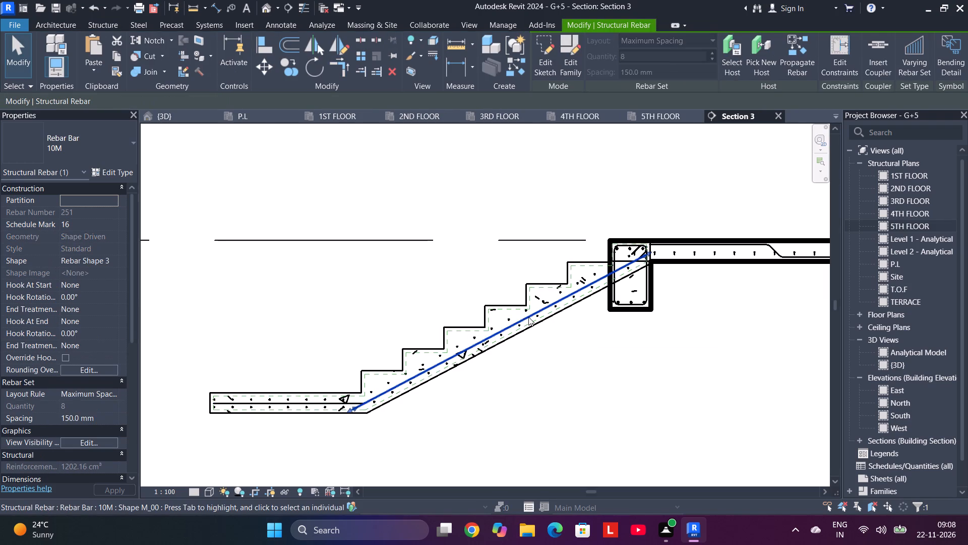
drag(356, 405, 535, 329)
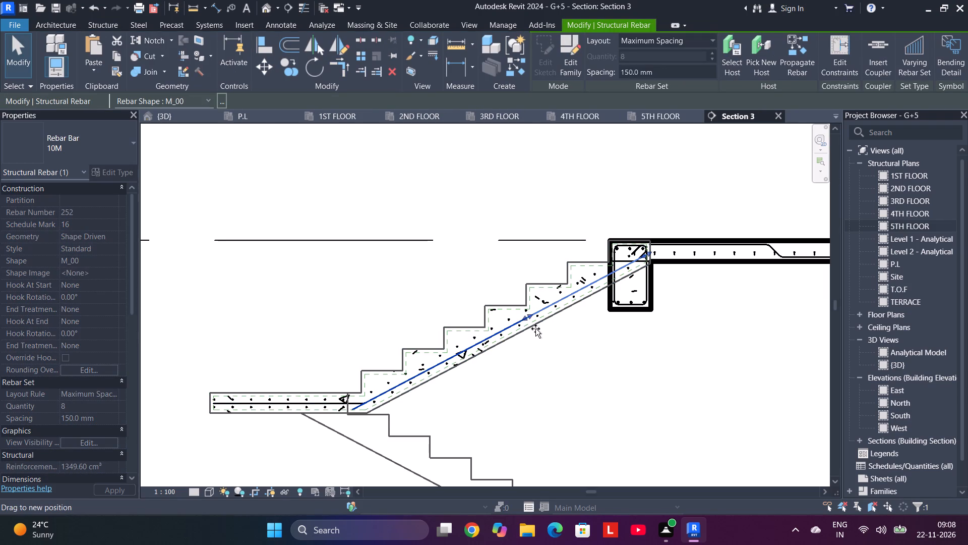
drag(535, 329, 525, 333)
In the upper inclined bar set's sketch, add a horizontal segment about 754 mm long from its top end into the floor slab, and finish.
scroll(612, 323, down, 2)
middle_drag(604, 343, 484, 382)
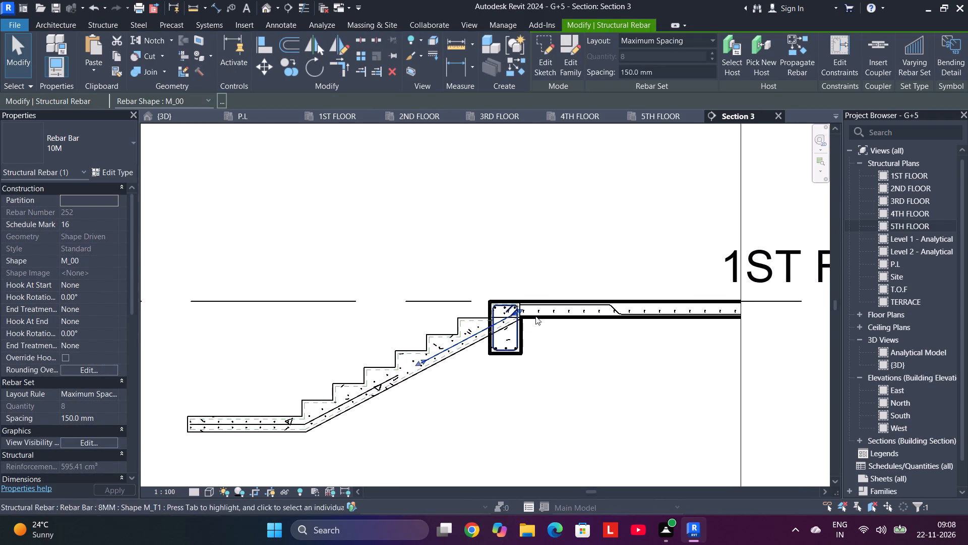
scroll(541, 309, up, 4)
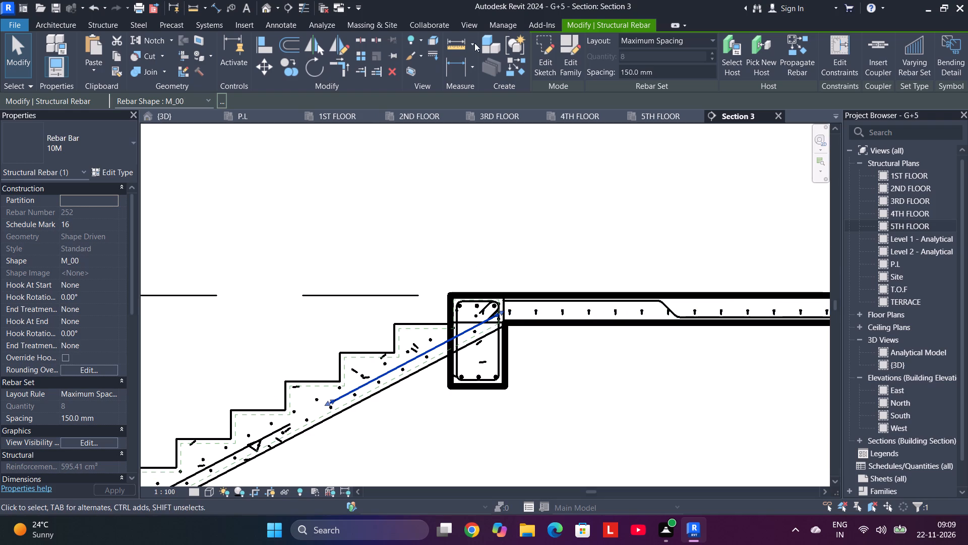
click(542, 52)
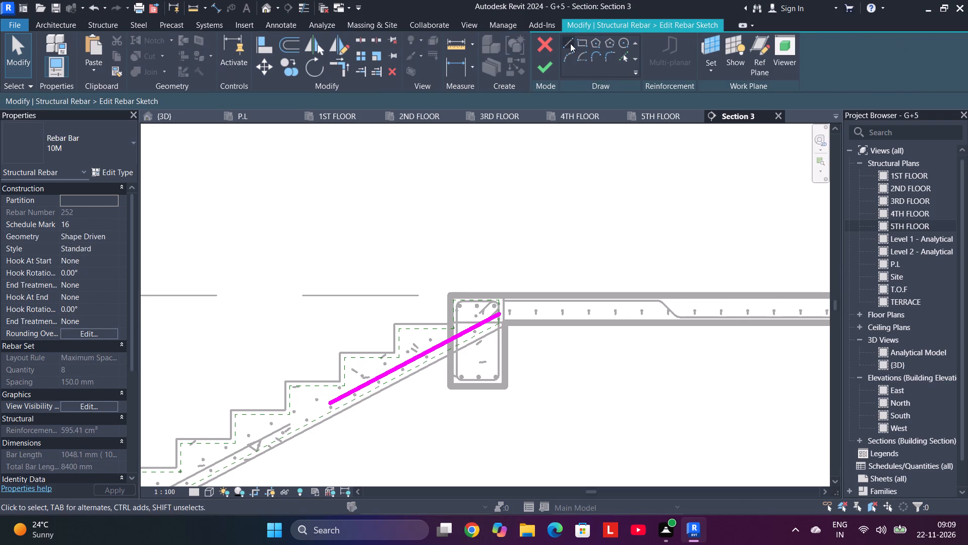
click(570, 43)
click(500, 313)
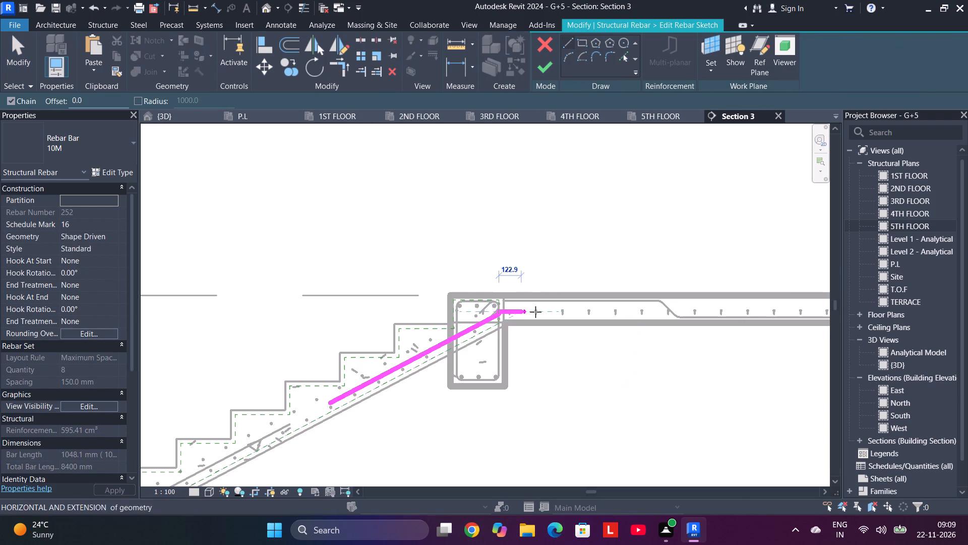
click(642, 313)
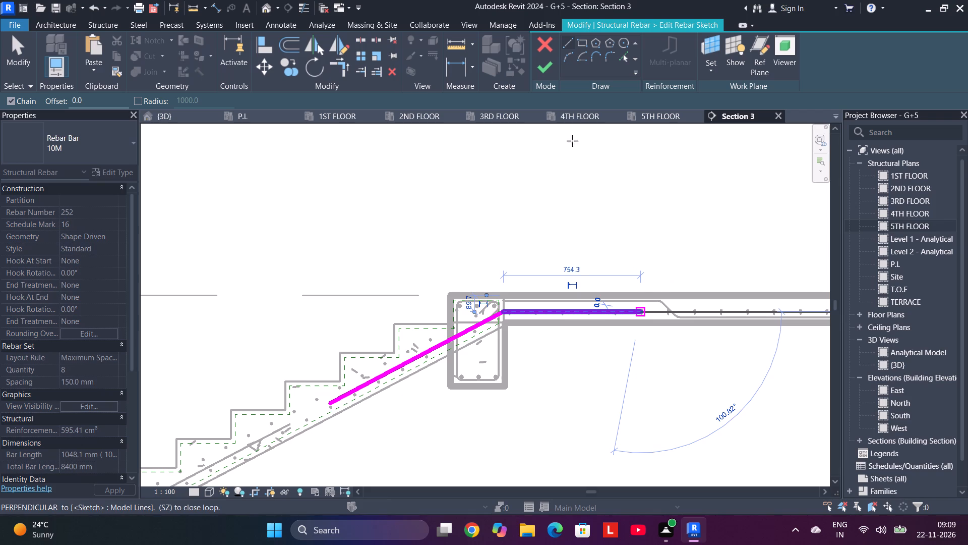
click(544, 66)
Examine the bent bar sets at the beam and landing in Section 3, and compare with the 5TH FLOOR plan.
scroll(490, 322, up, 3)
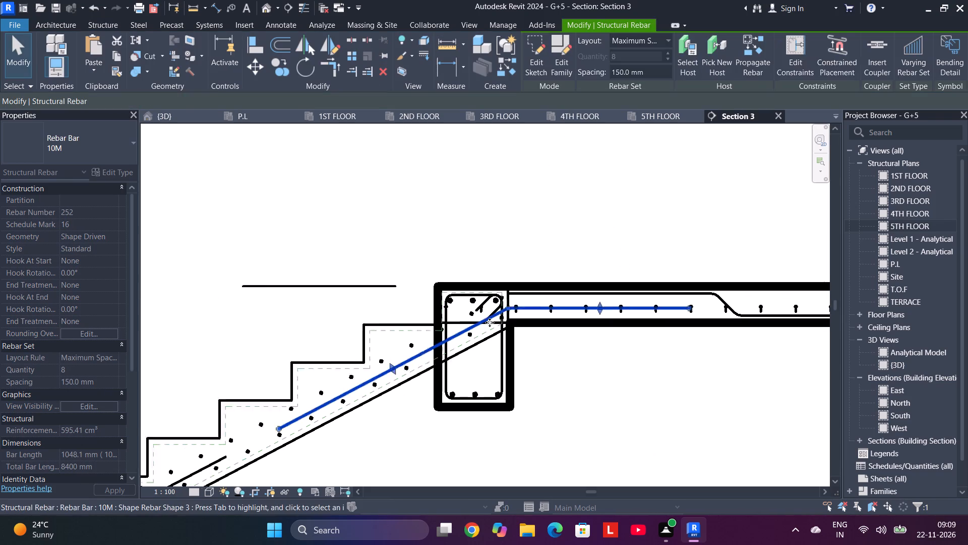
scroll(490, 322, up, 3)
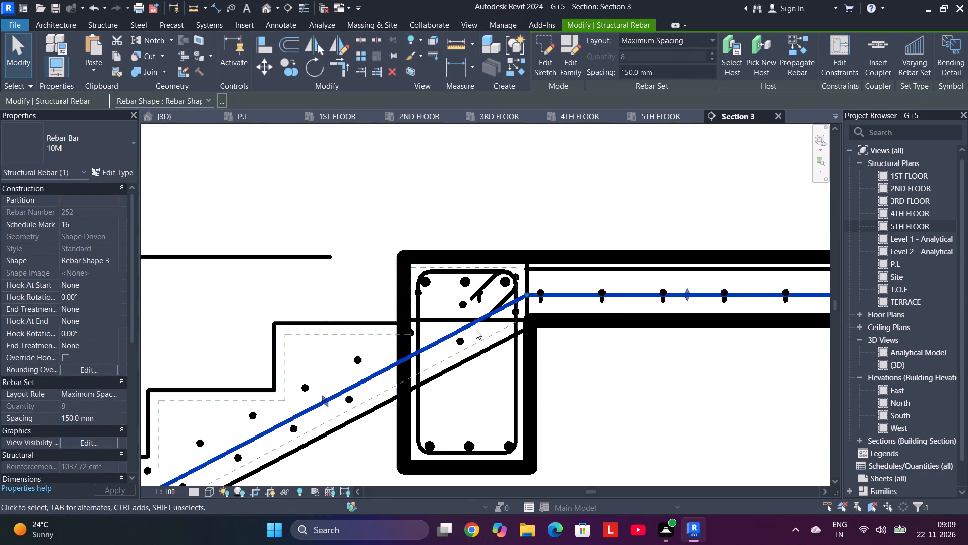
scroll(476, 330, up, 1)
scroll(500, 318, down, 5)
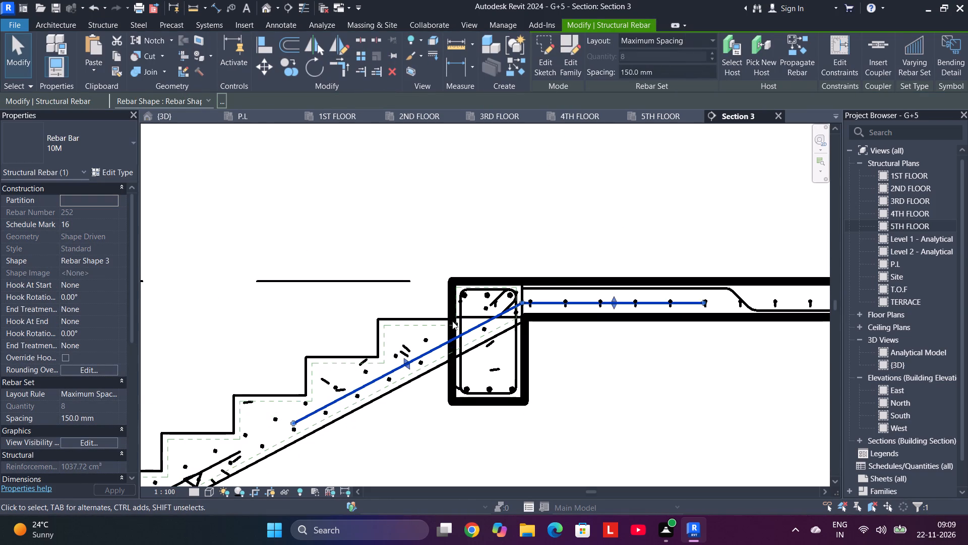
scroll(433, 245, down, 5)
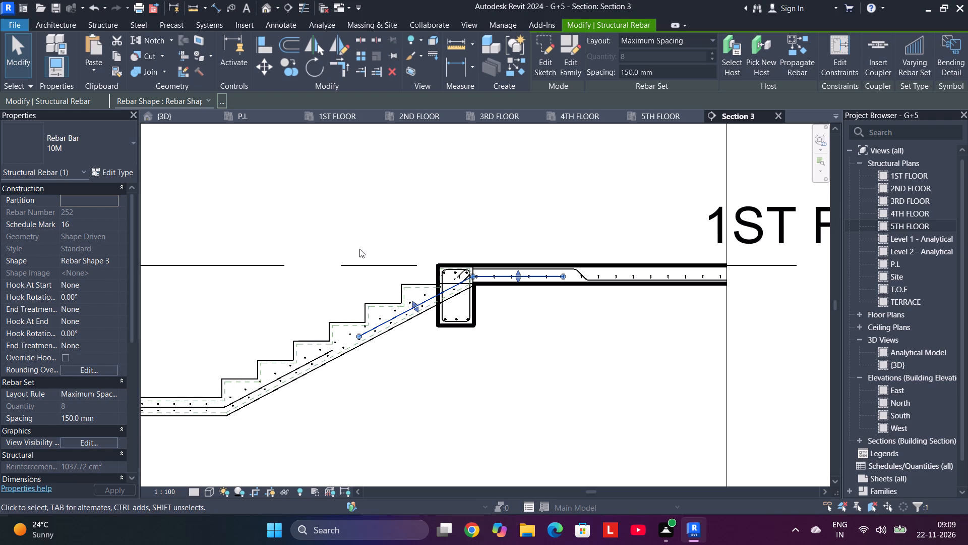
middle_drag(308, 235, 467, 154)
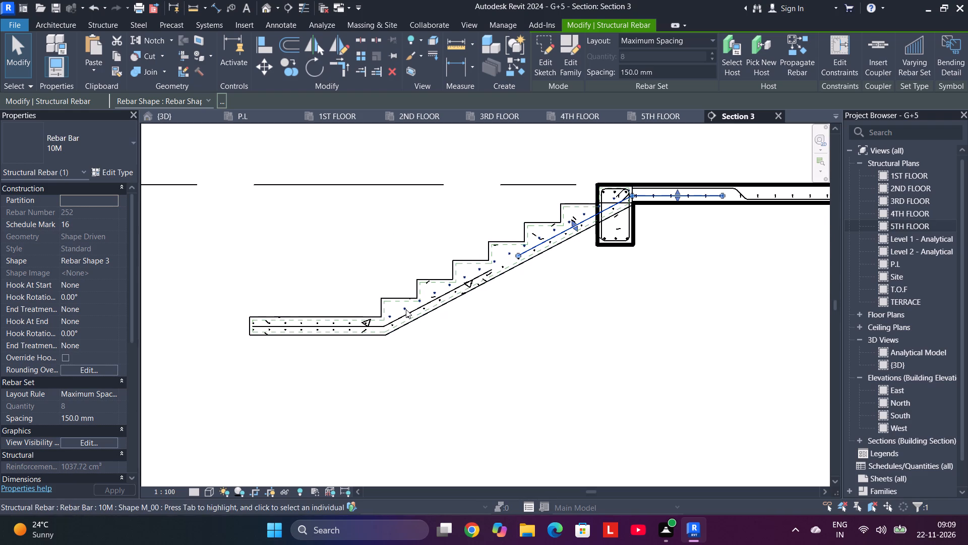
click(406, 309)
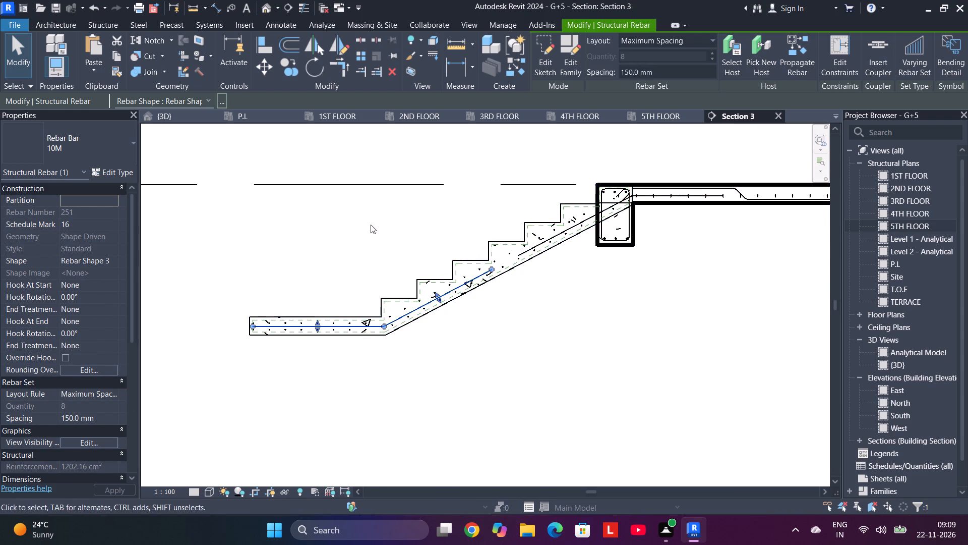
click(368, 250)
scroll(517, 280, down, 5)
middle_drag(563, 293, 490, 299)
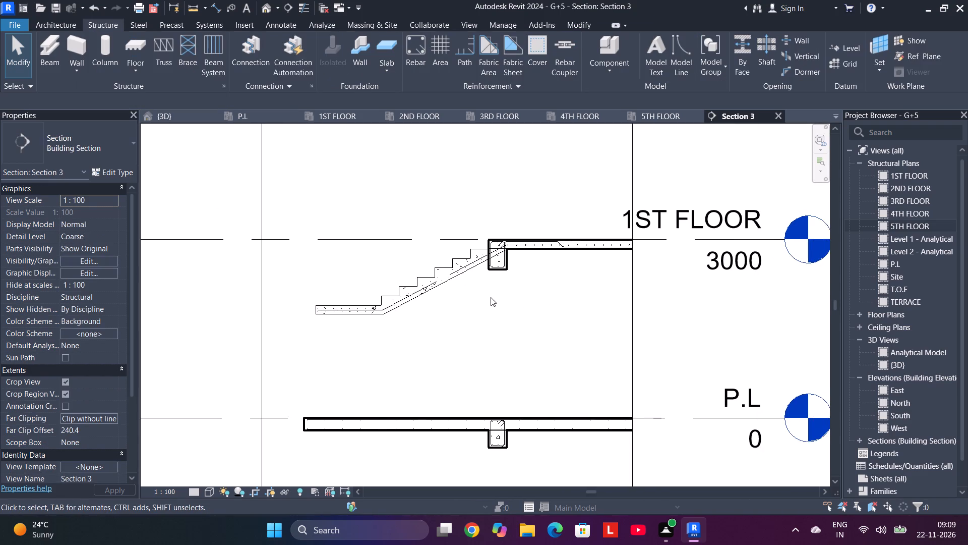
scroll(497, 292, up, 4)
scroll(474, 288, down, 4)
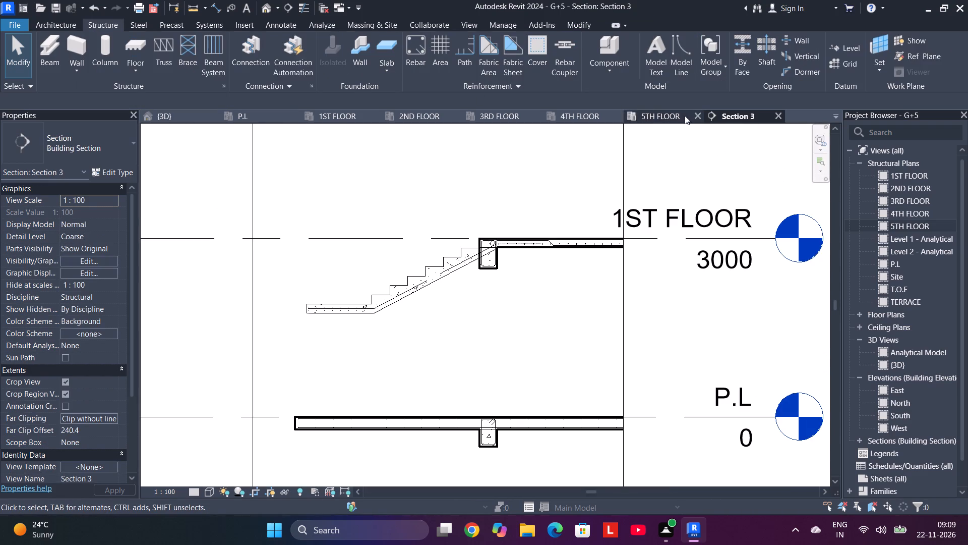
click(649, 116)
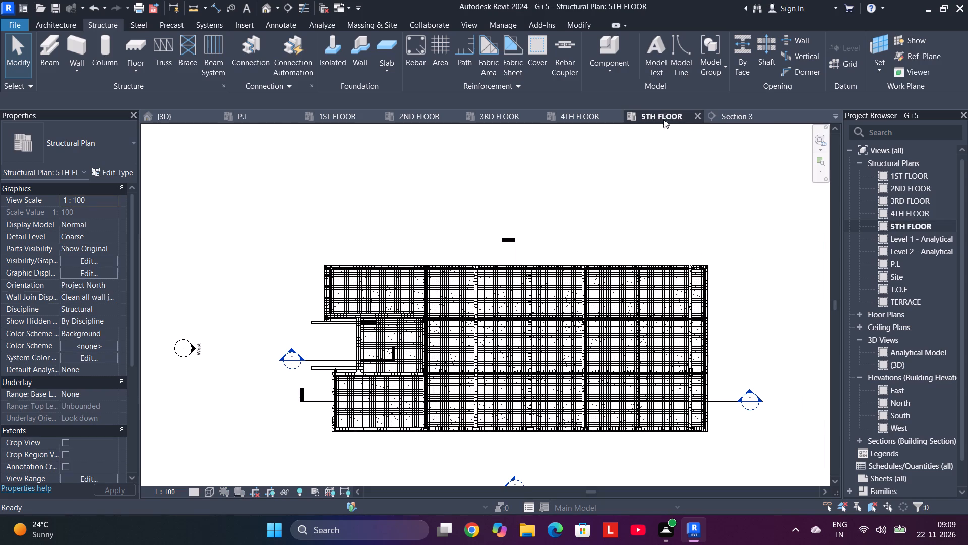
click(723, 114)
scroll(451, 271, up, 5)
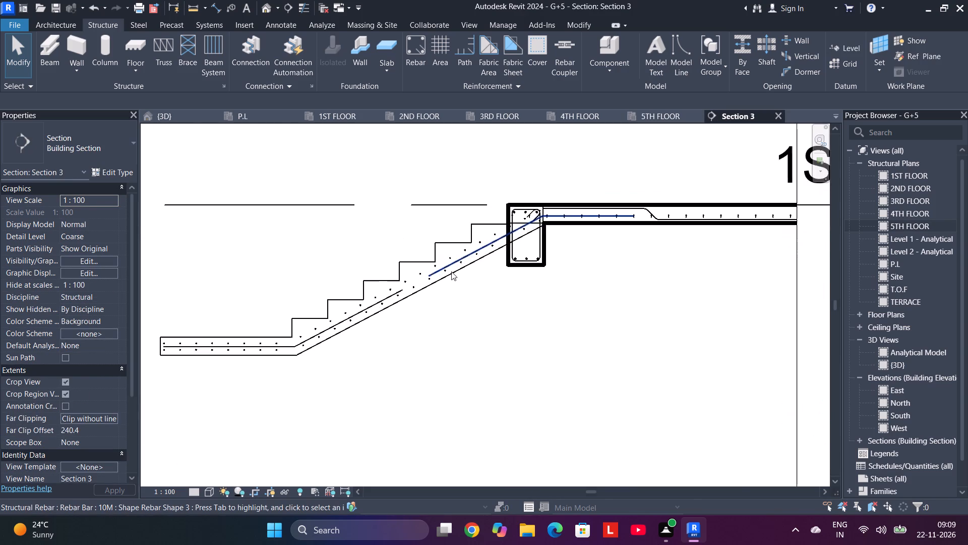
scroll(451, 271, down, 6)
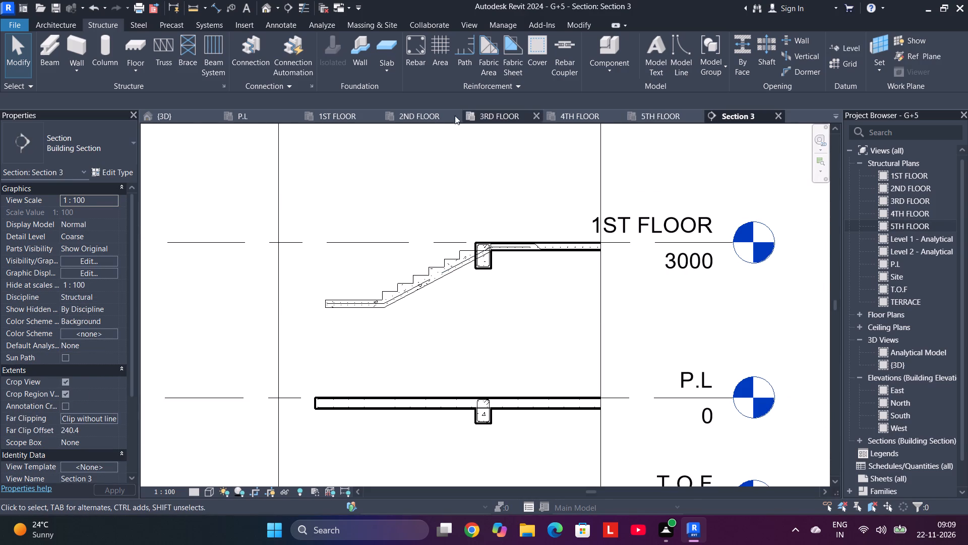
In the 3D view, copy the lowest cast-in-place stair and paste it aligned to levels 2ND FLOOR through 5TH FLOOR.
click(352, 113)
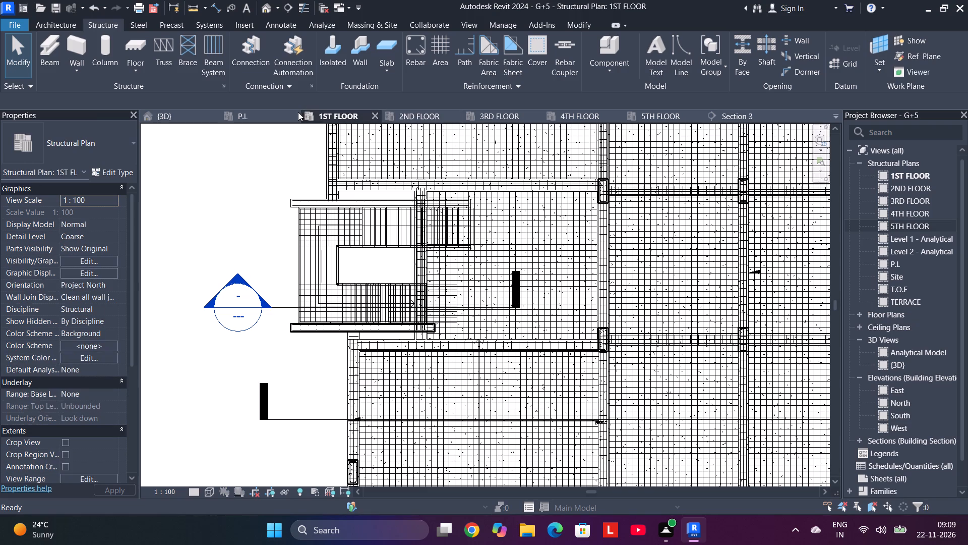
click(236, 115)
click(190, 114)
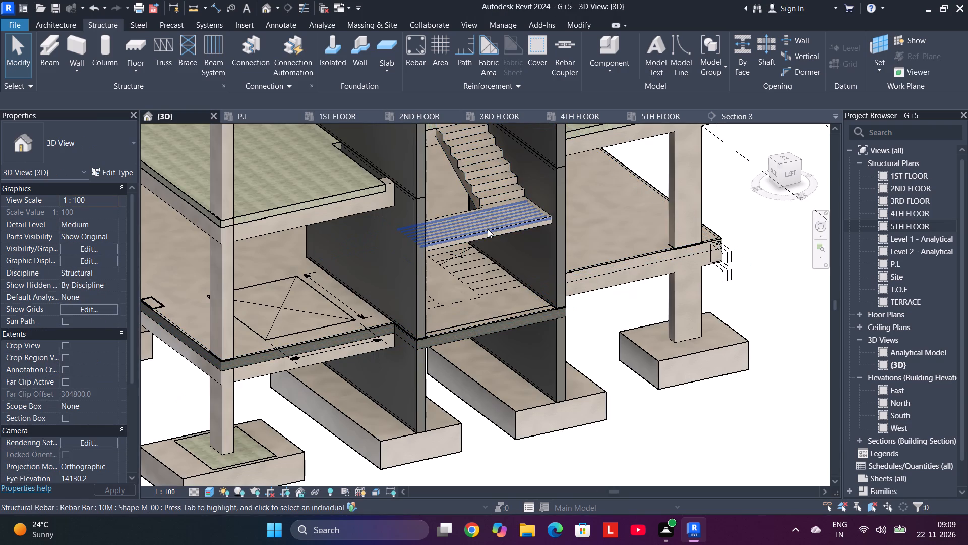
click(483, 235)
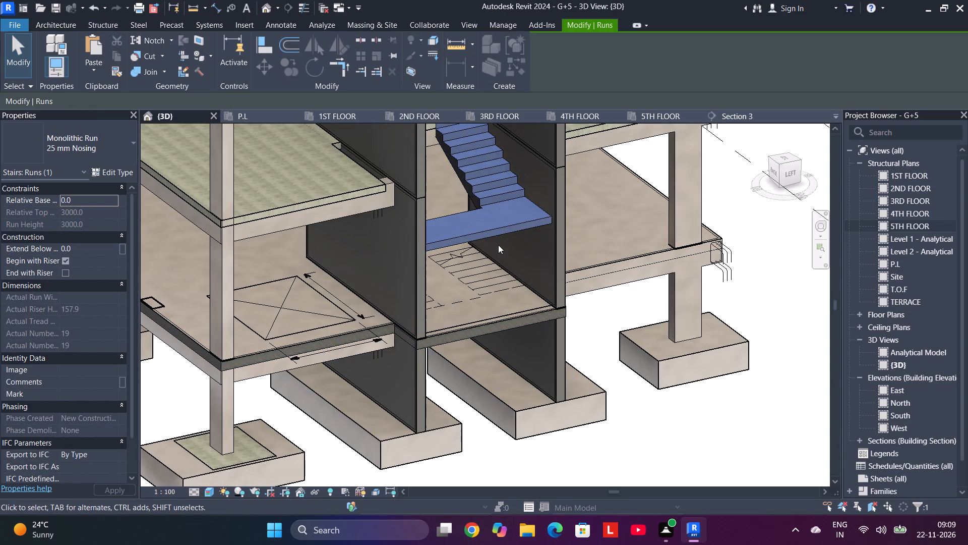
scroll(498, 245, down, 5)
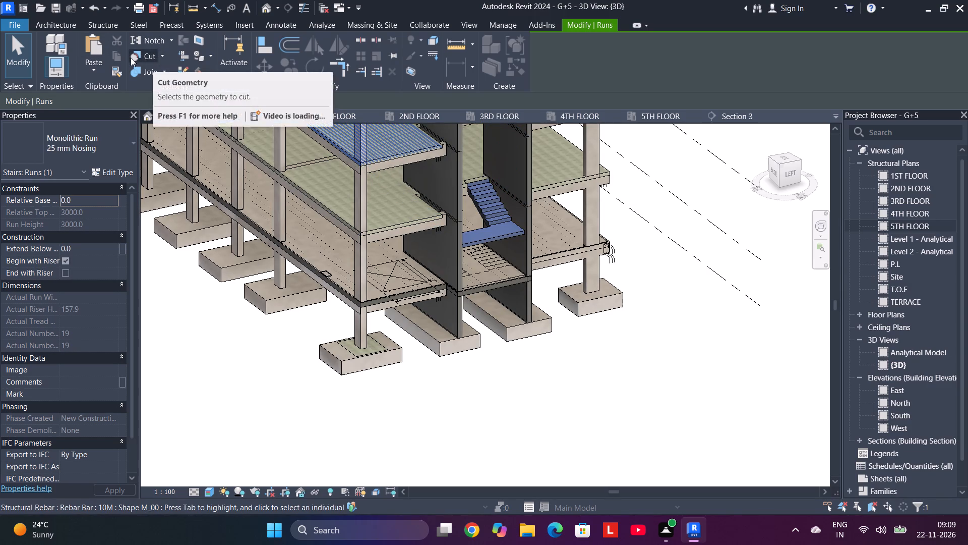
scroll(483, 219, up, 5)
click(499, 212)
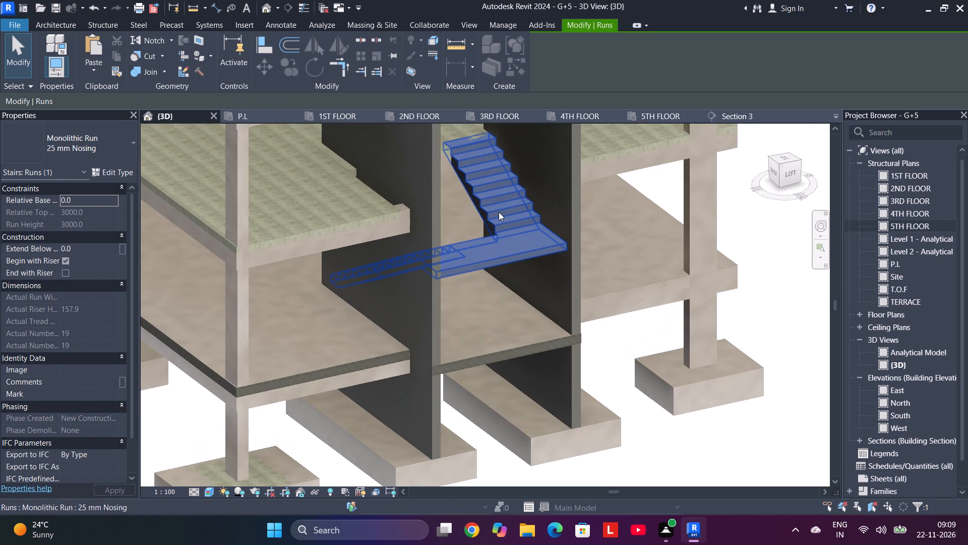
scroll(501, 219, up, 4)
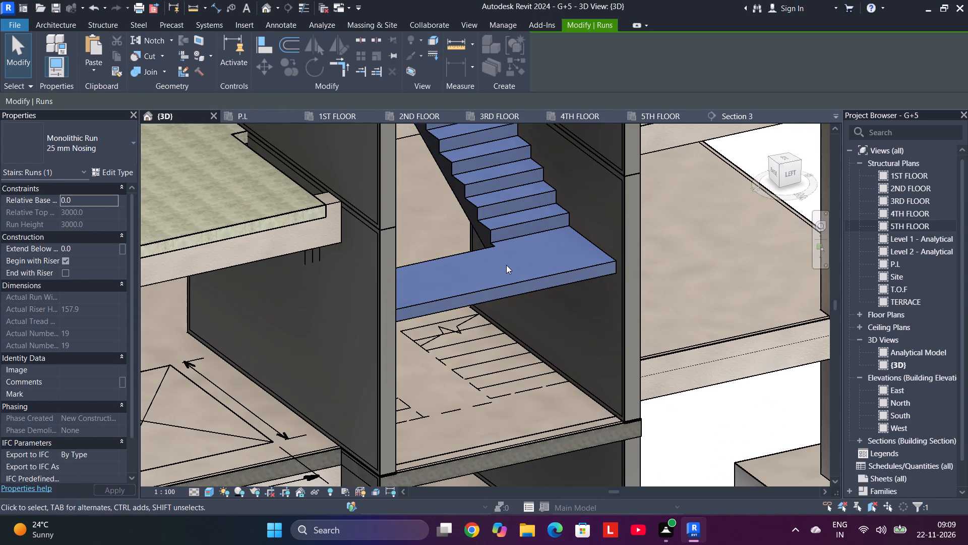
key(Escape)
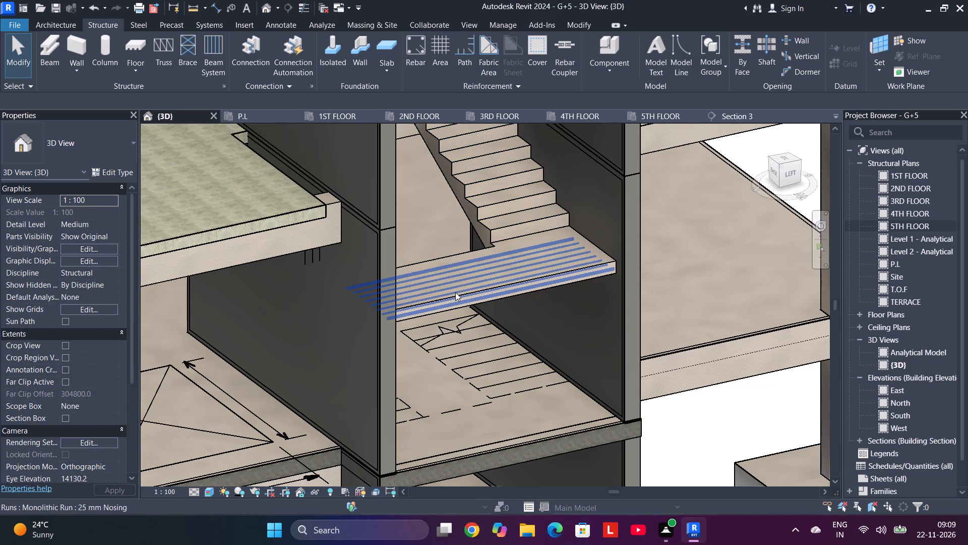
click(455, 292)
key(Escape)
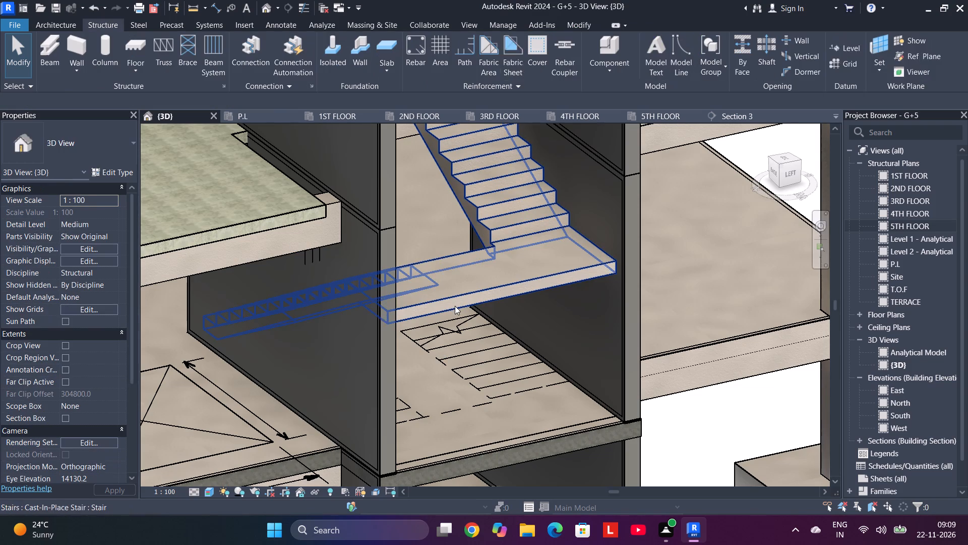
scroll(443, 268, up, 5)
click(458, 244)
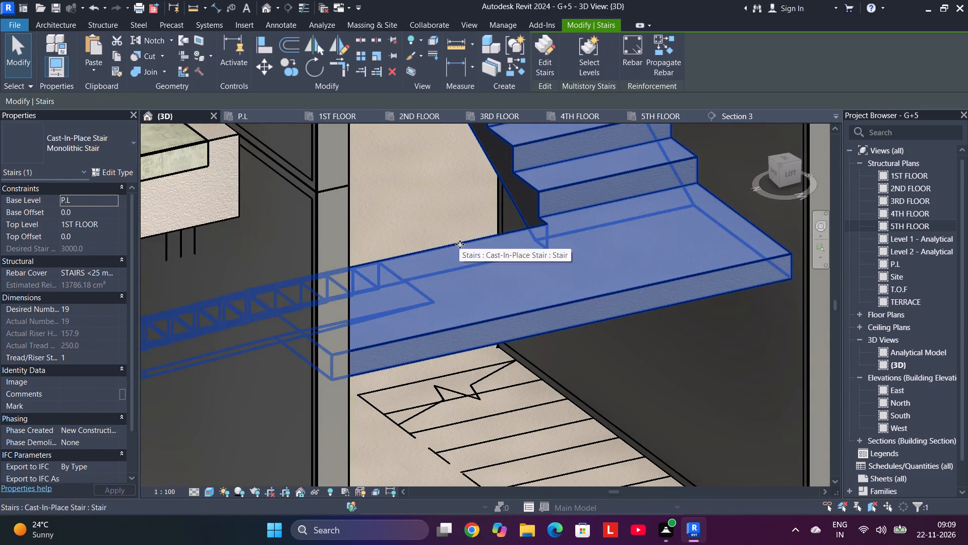
click(116, 58)
click(94, 71)
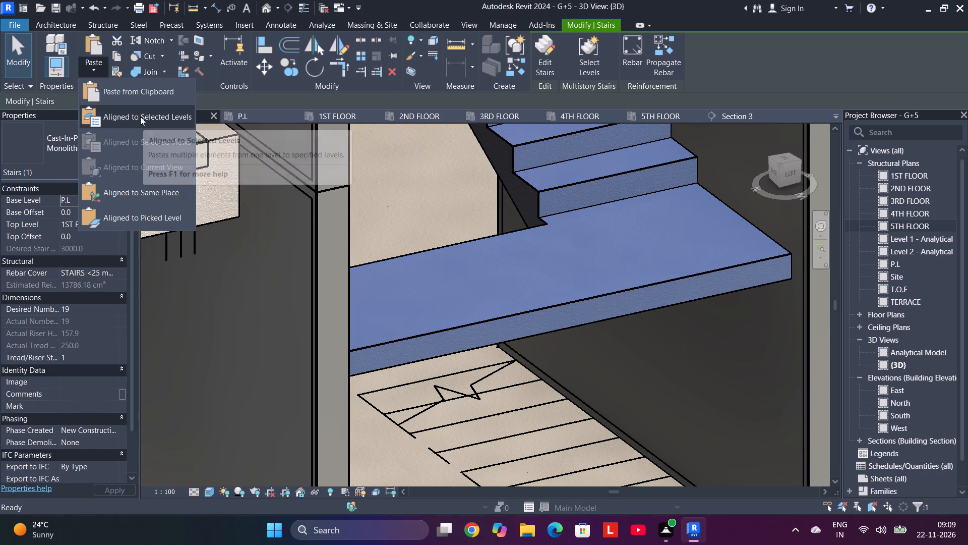
click(140, 116)
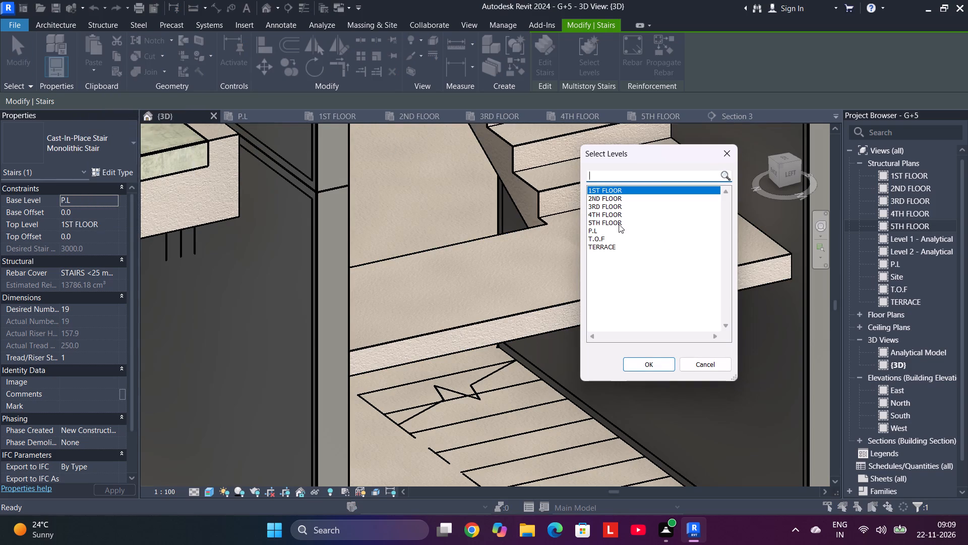
click(621, 198)
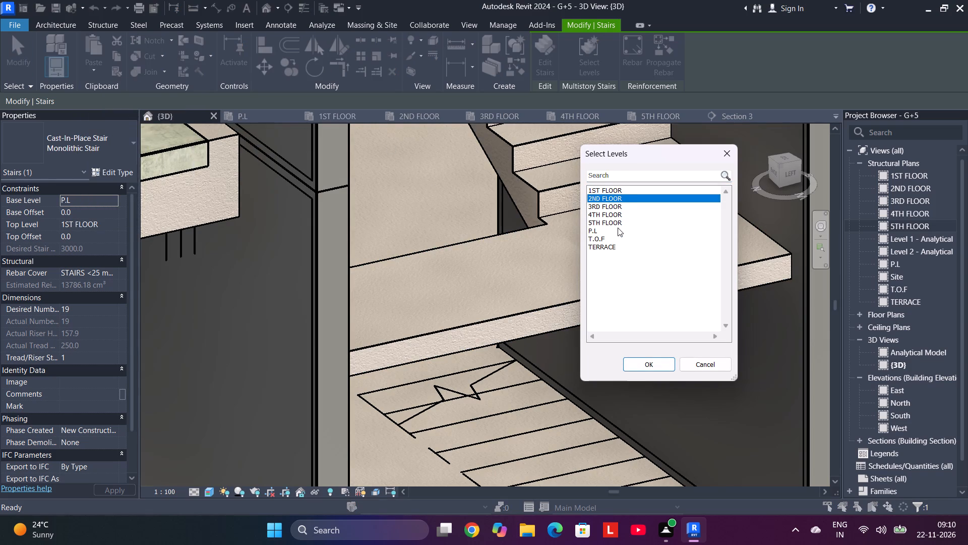
shift+click(617, 221)
click(649, 364)
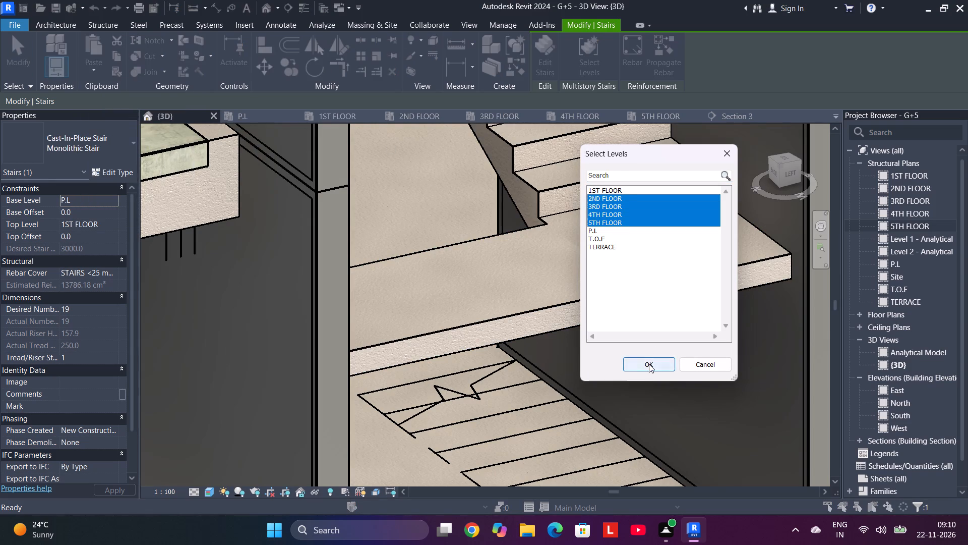
Inspect the stairs along the full height of the stairwell in 3D, from the upper floors down to the original stair.
scroll(566, 205, down, 4)
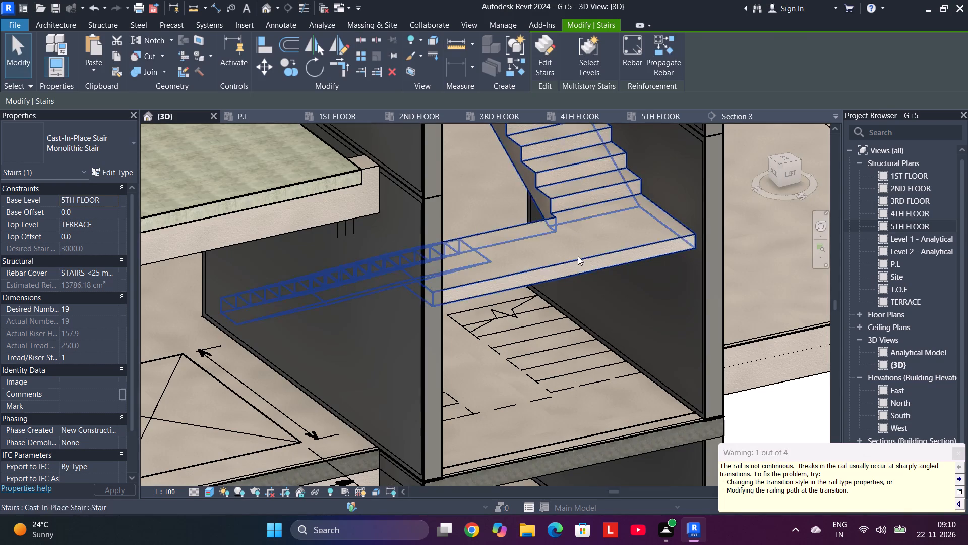
scroll(575, 262, down, 11)
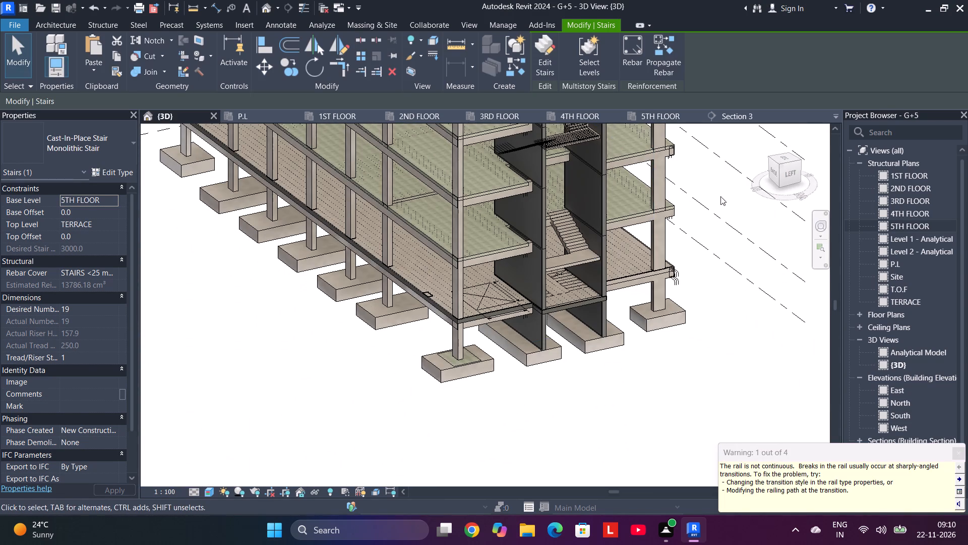
middle_drag(727, 194, 696, 411)
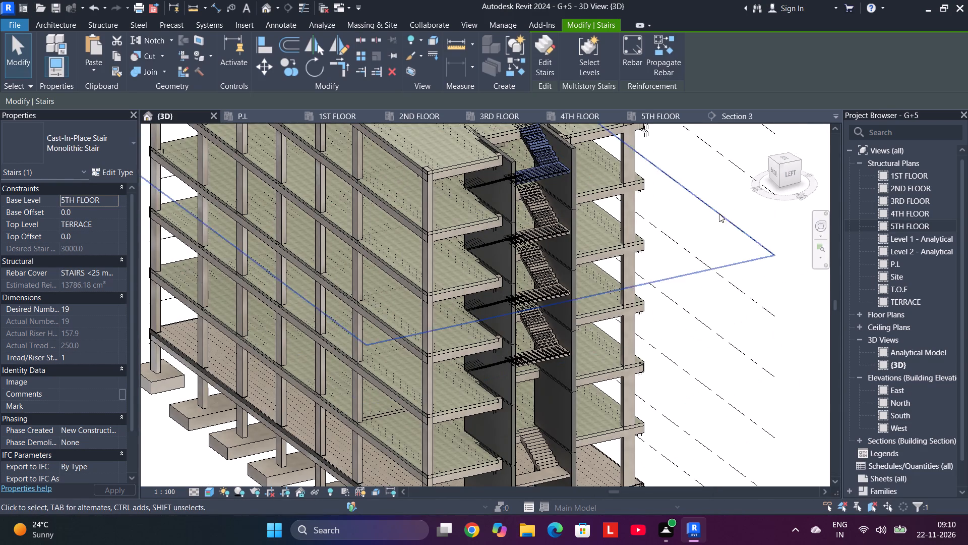
middle_drag(730, 178, 656, 85)
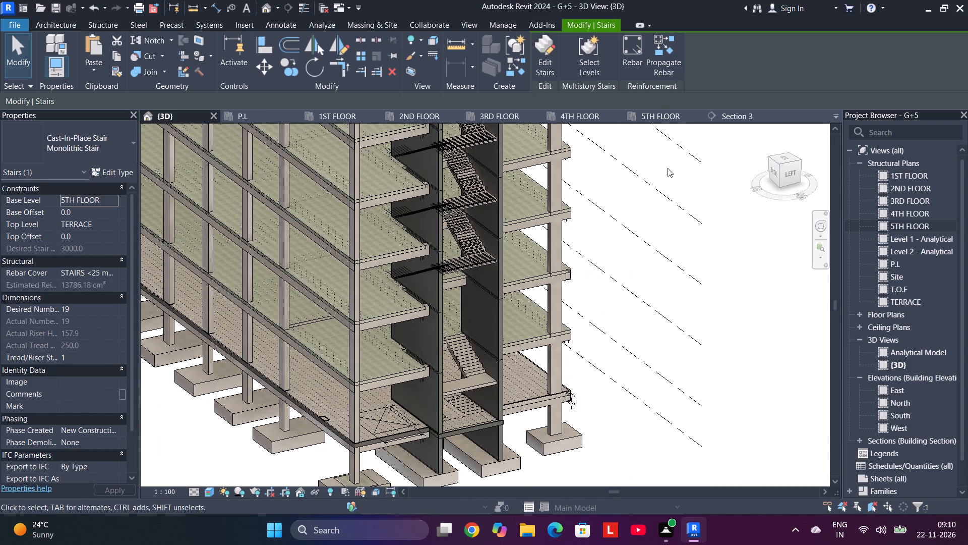
middle_drag(651, 269, 694, 111)
scroll(568, 216, up, 5)
scroll(474, 211, up, 3)
scroll(428, 201, down, 2)
scroll(452, 227, up, 2)
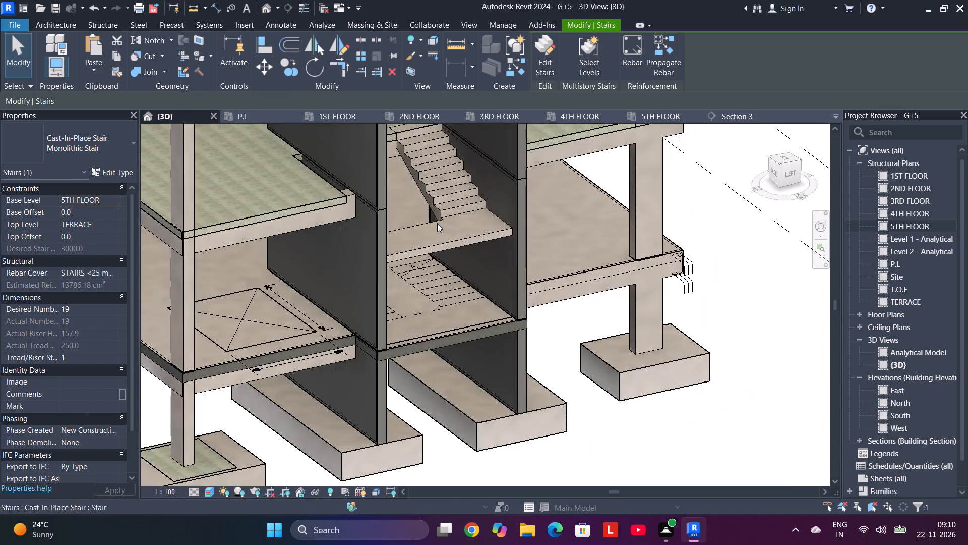
scroll(437, 223, up, 2)
key(Escape)
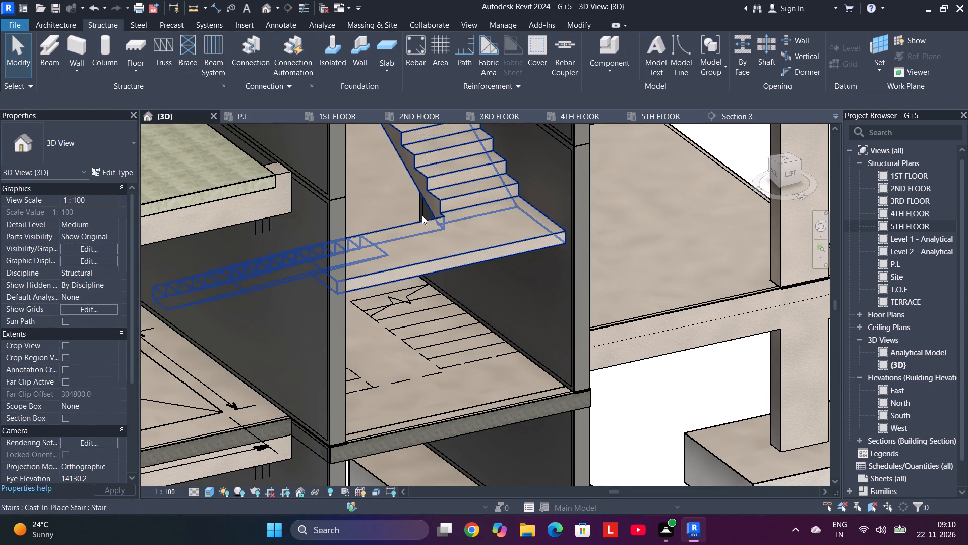
Copy the lowest cast-in-place stair and paste it aligned to the 1ST FLOOR level.
click(422, 216)
click(112, 53)
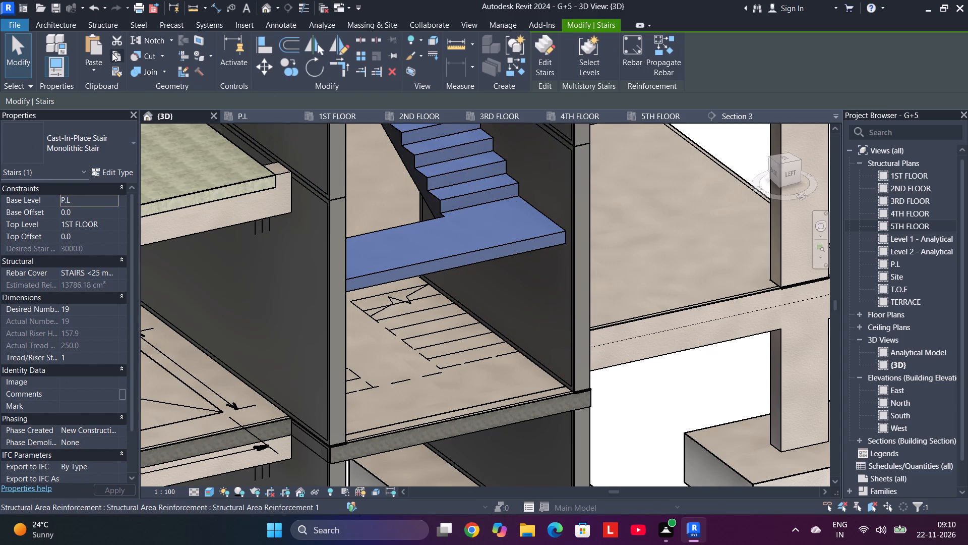
click(93, 70)
click(144, 118)
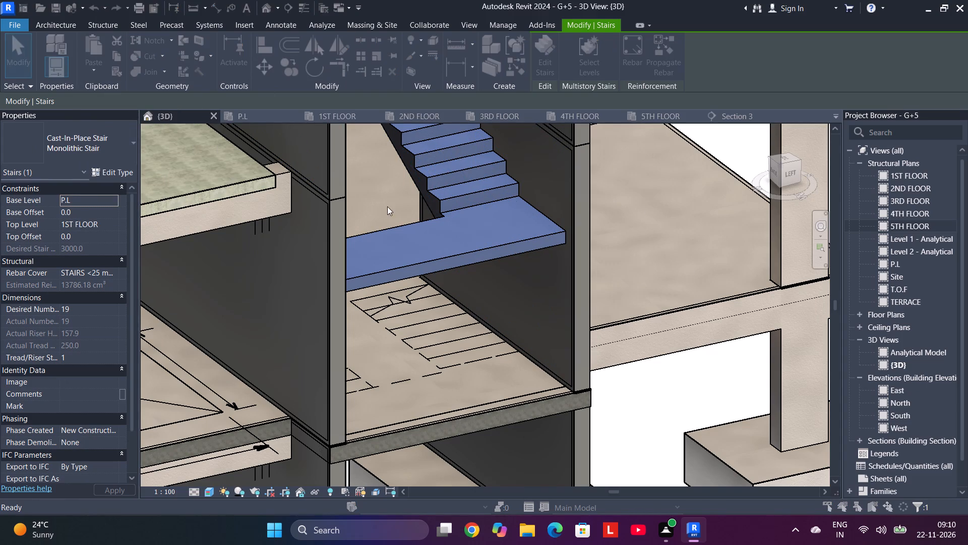
click(624, 191)
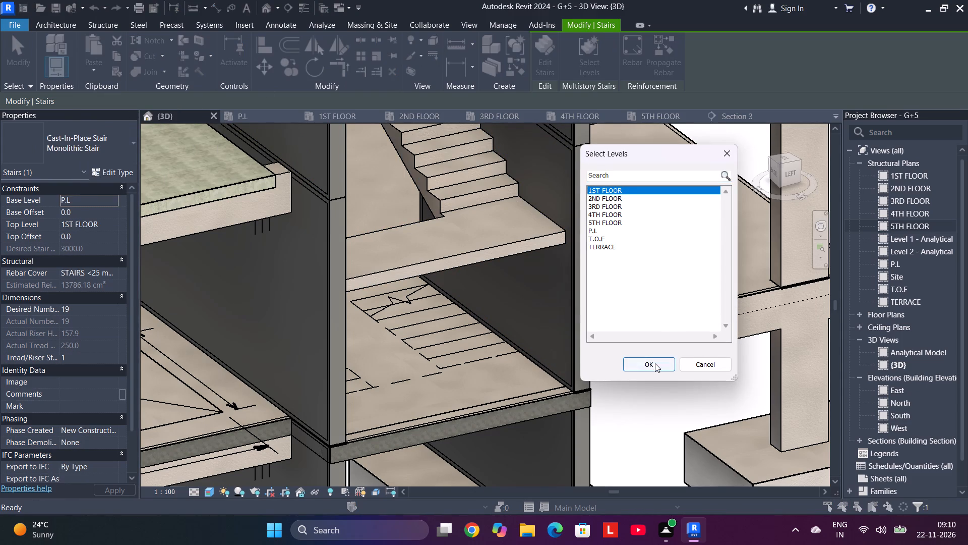
click(655, 363)
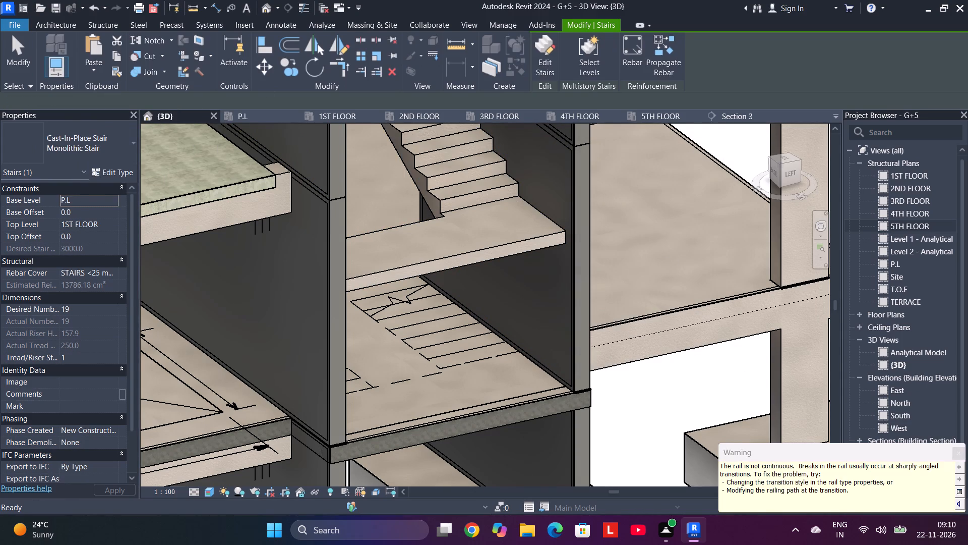
click(958, 455)
scroll(763, 273, down, 4)
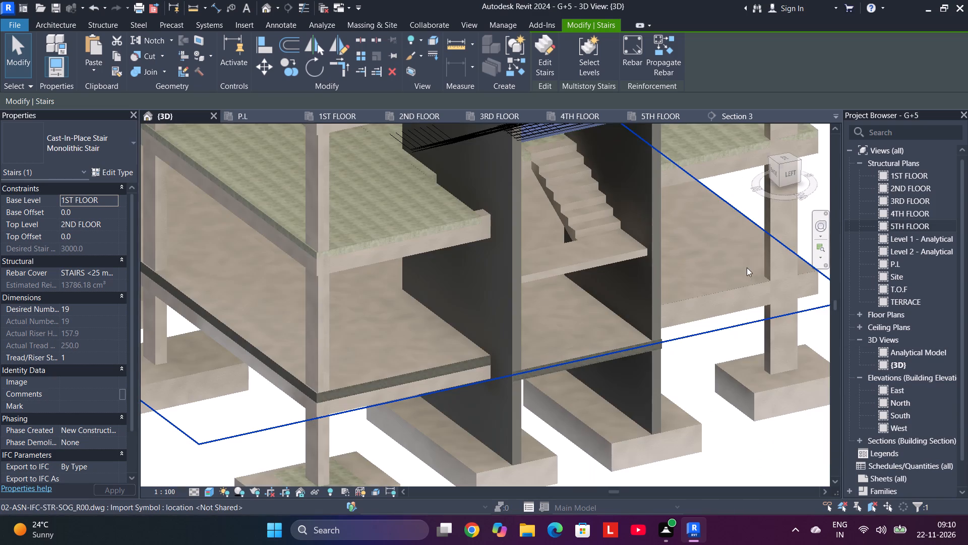
scroll(746, 267, down, 2)
scroll(758, 381, down, 2)
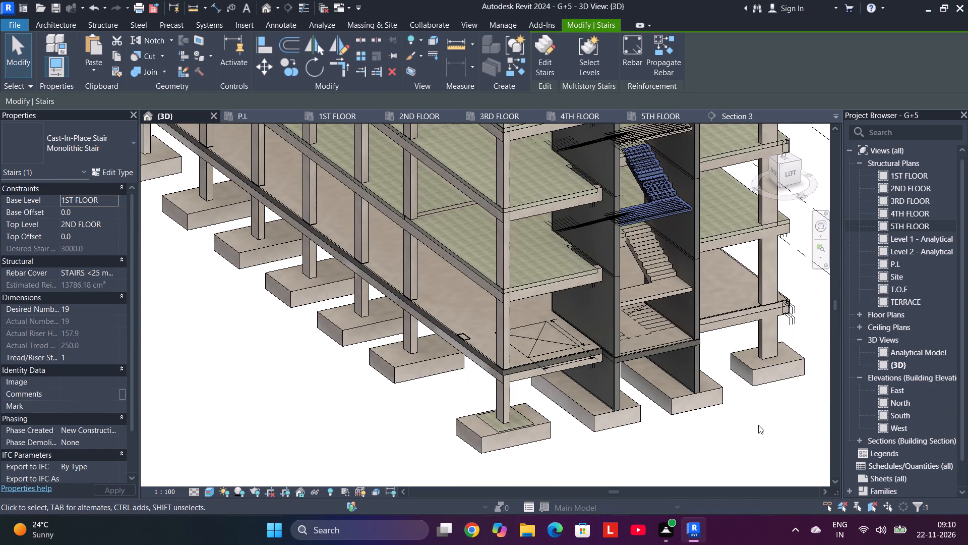
key(Escape)
key(Escape)
middle_drag(764, 425, 599, 445)
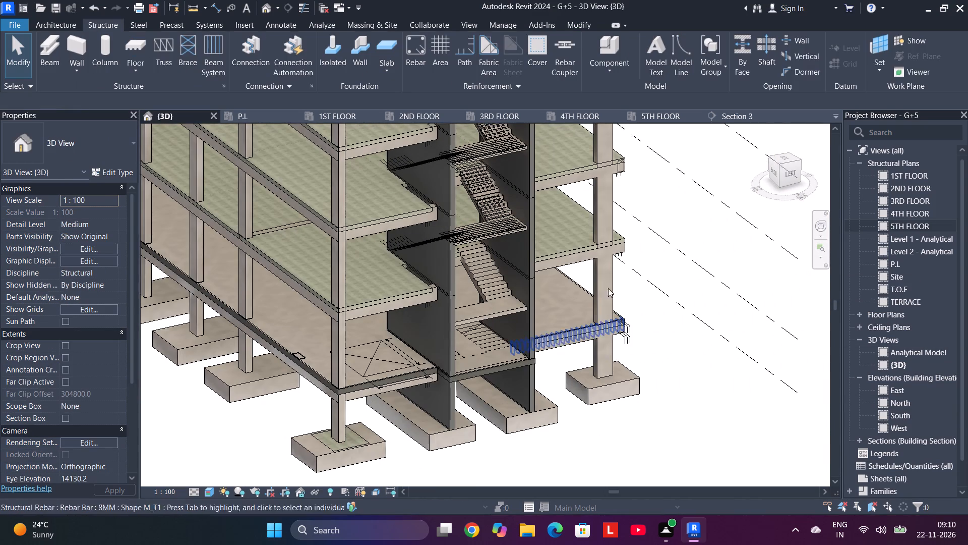
In the P.L structural plan, delete the imported drawing 02-ASN-IFC-STR-SOG_R00.dwg.
click(233, 116)
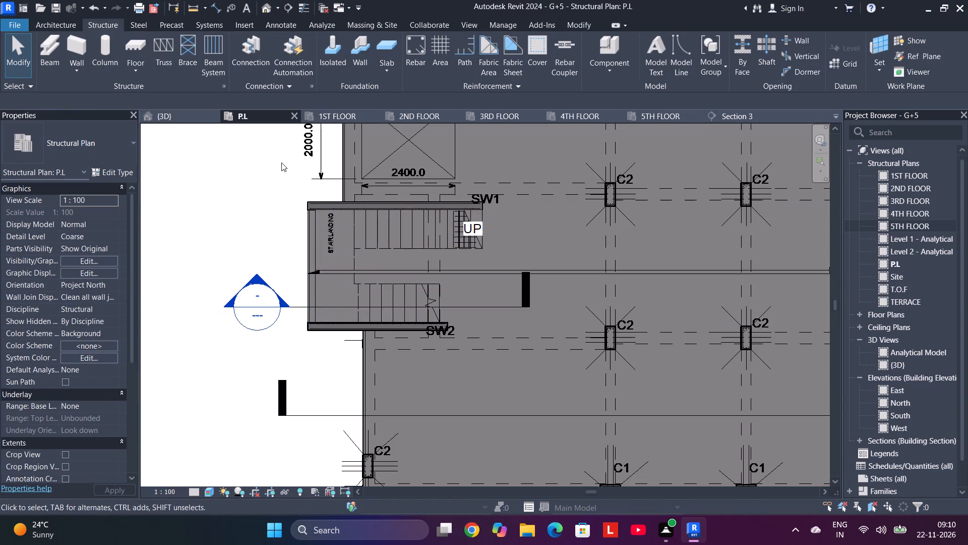
scroll(282, 162, down, 4)
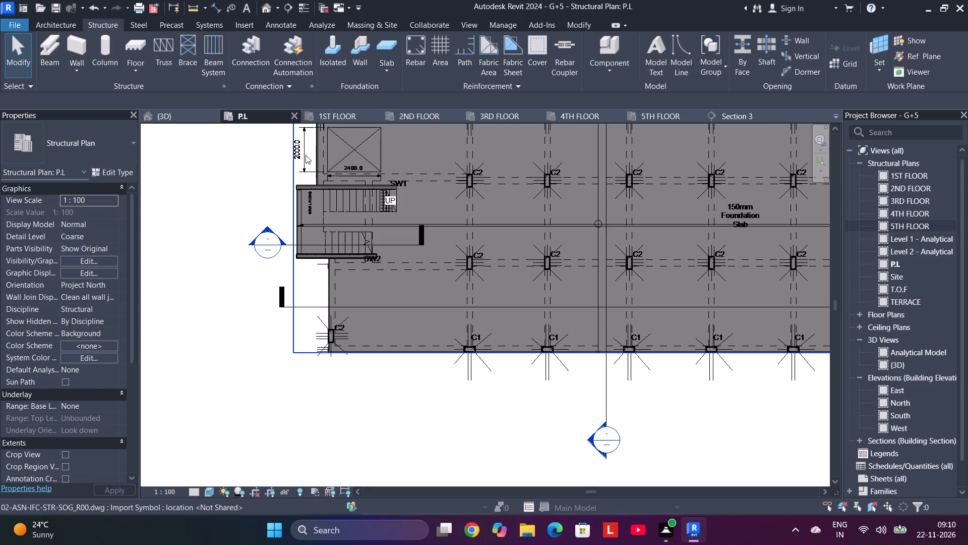
scroll(307, 155, up, 2)
middle_drag(307, 155, 289, 225)
scroll(284, 203, up, 3)
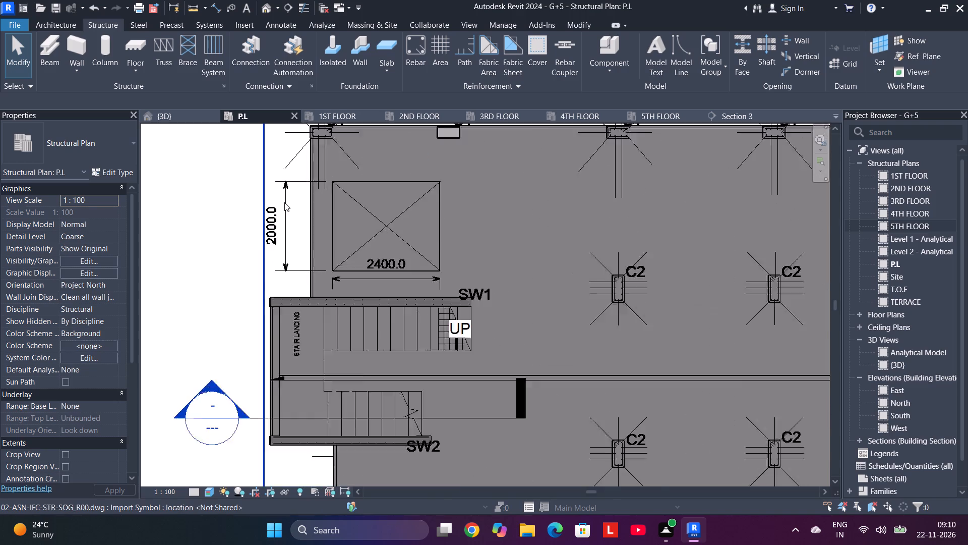
scroll(284, 202, up, 2)
scroll(284, 202, down, 5)
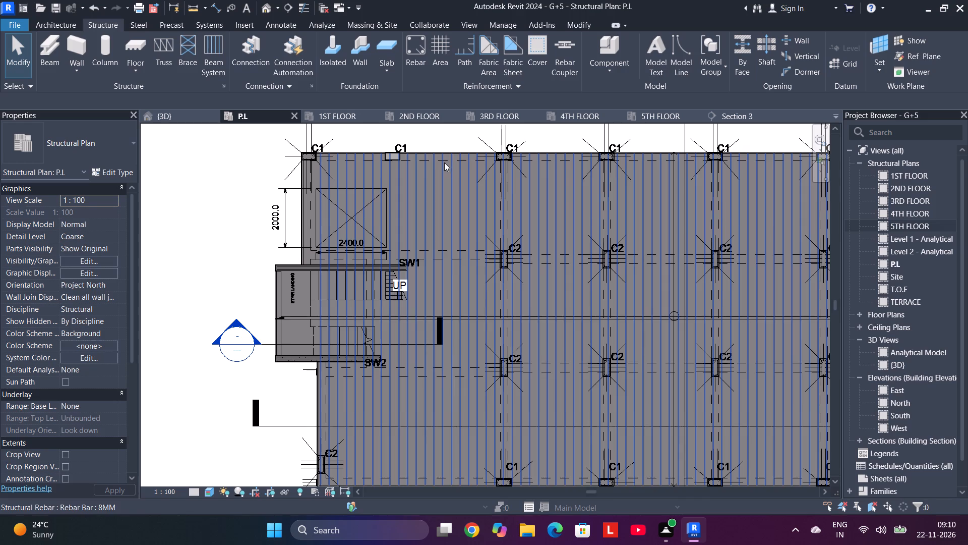
scroll(459, 219, down, 11)
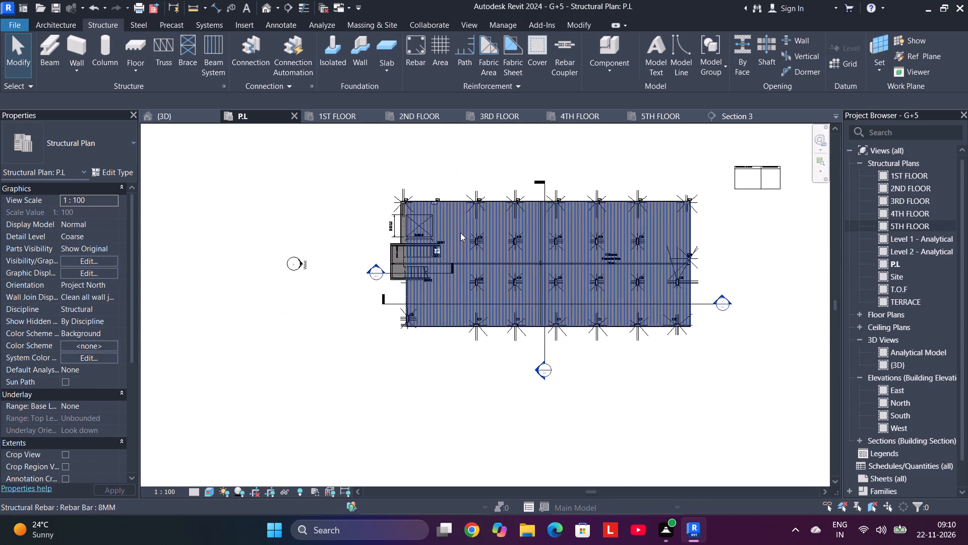
click(339, 193)
key(Escape)
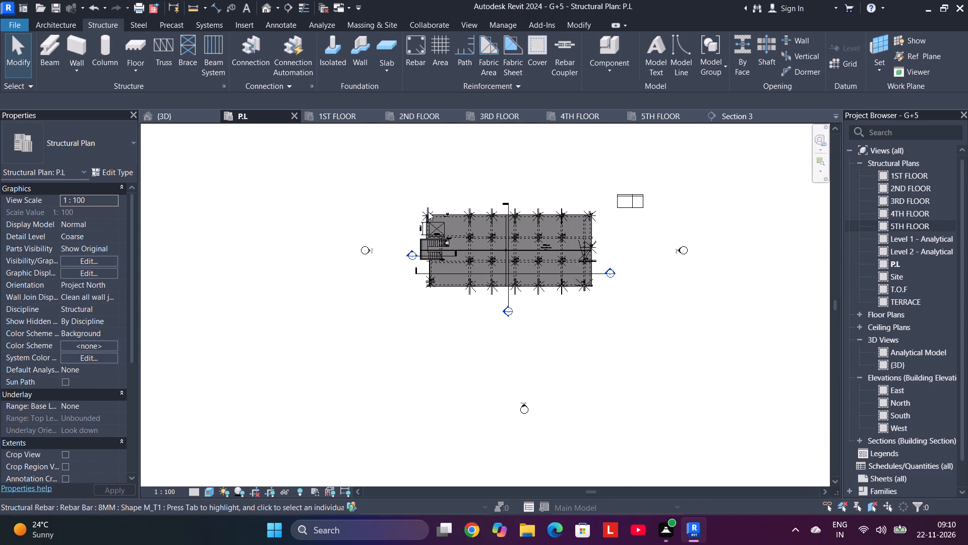
click(627, 199)
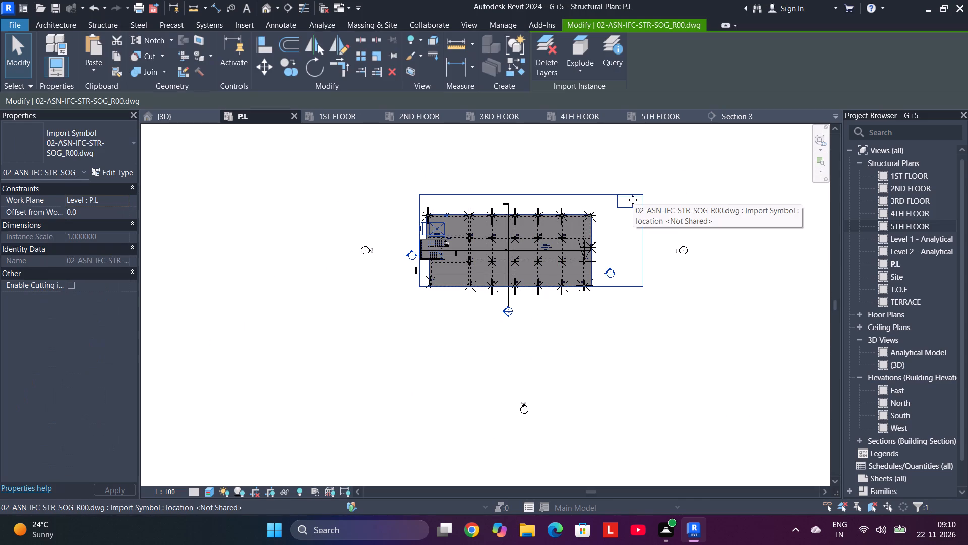
key(Delete)
scroll(457, 237, up, 6)
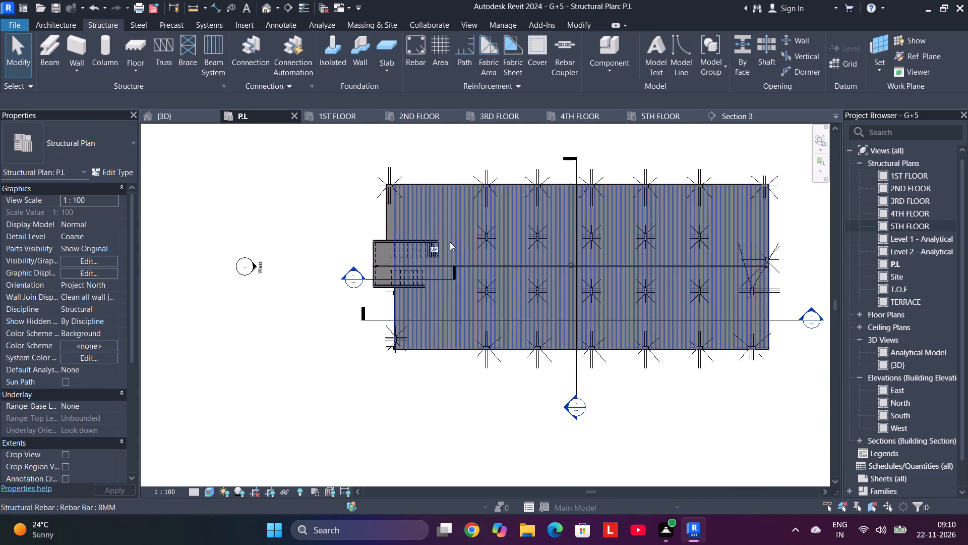
scroll(443, 246, up, 4)
scroll(352, 210, up, 3)
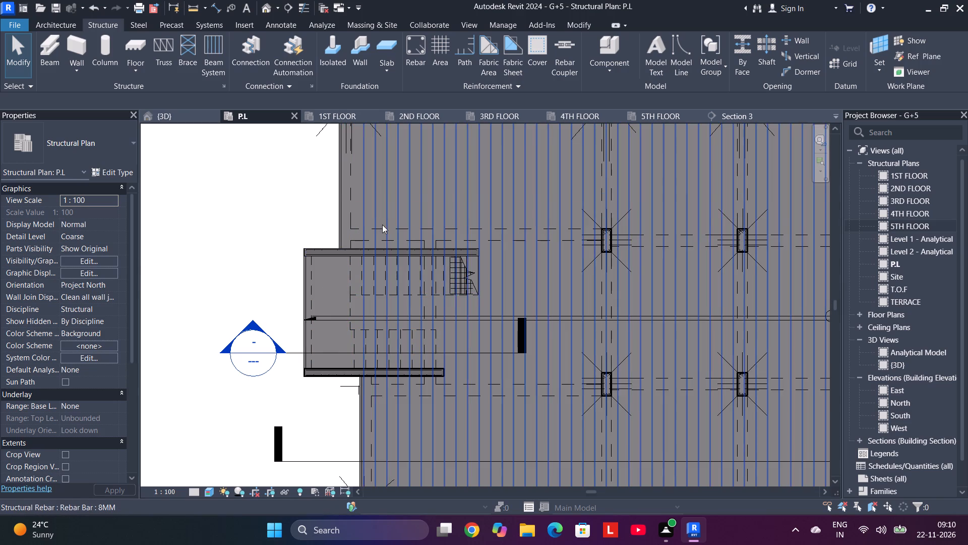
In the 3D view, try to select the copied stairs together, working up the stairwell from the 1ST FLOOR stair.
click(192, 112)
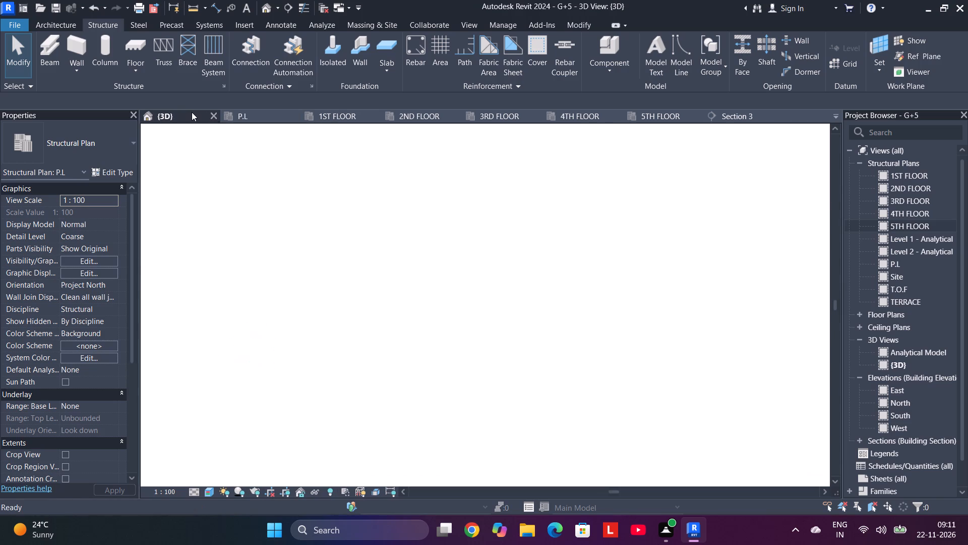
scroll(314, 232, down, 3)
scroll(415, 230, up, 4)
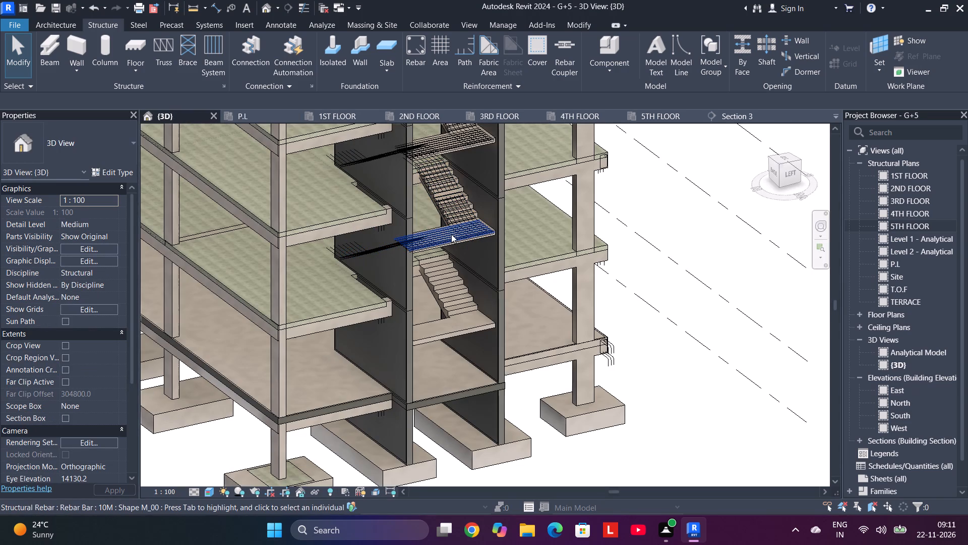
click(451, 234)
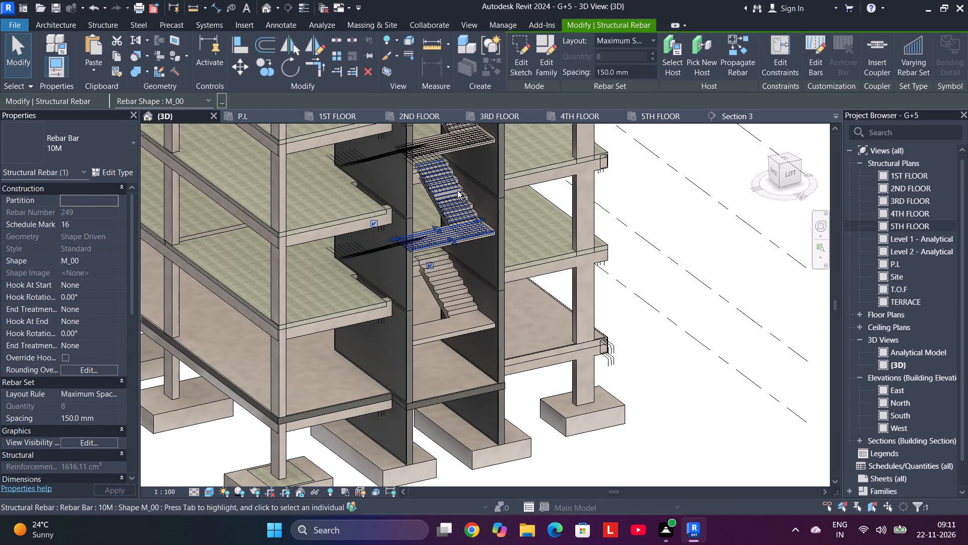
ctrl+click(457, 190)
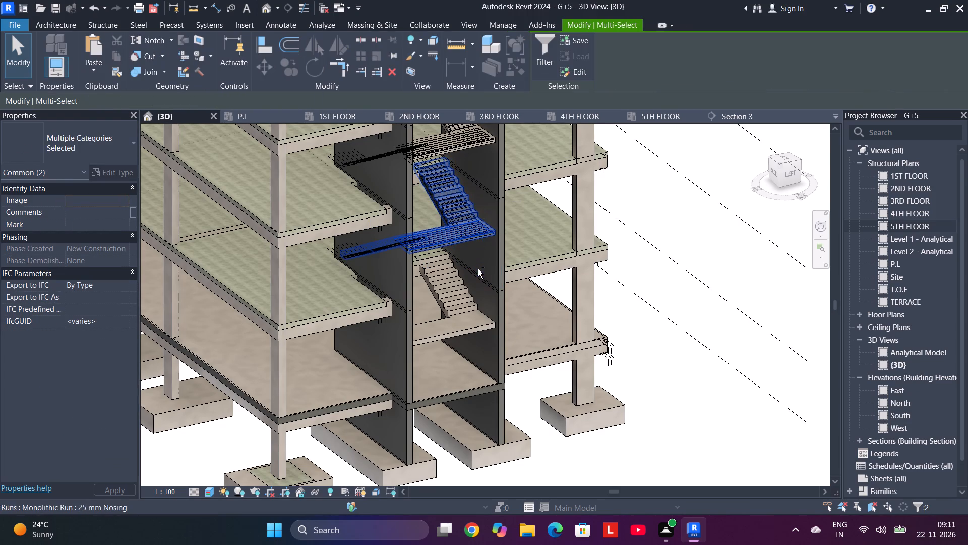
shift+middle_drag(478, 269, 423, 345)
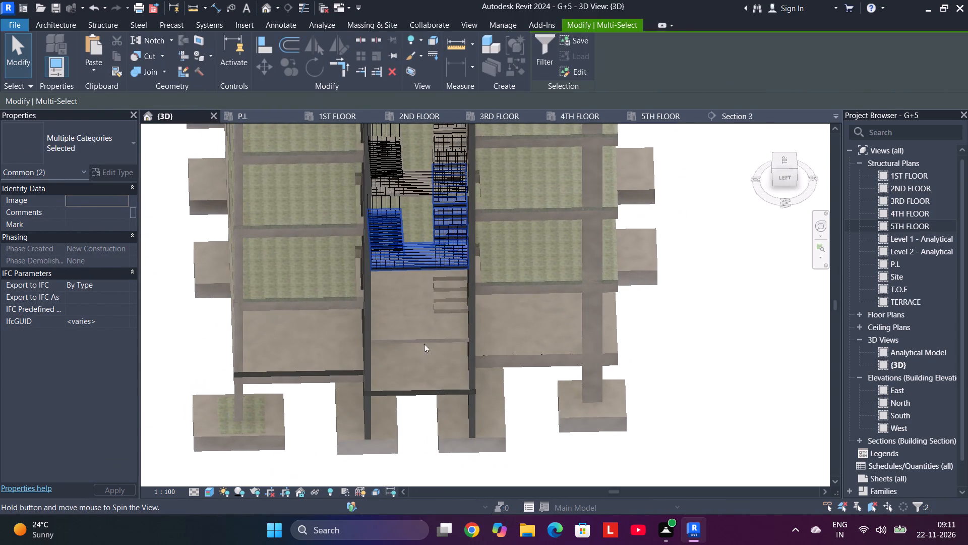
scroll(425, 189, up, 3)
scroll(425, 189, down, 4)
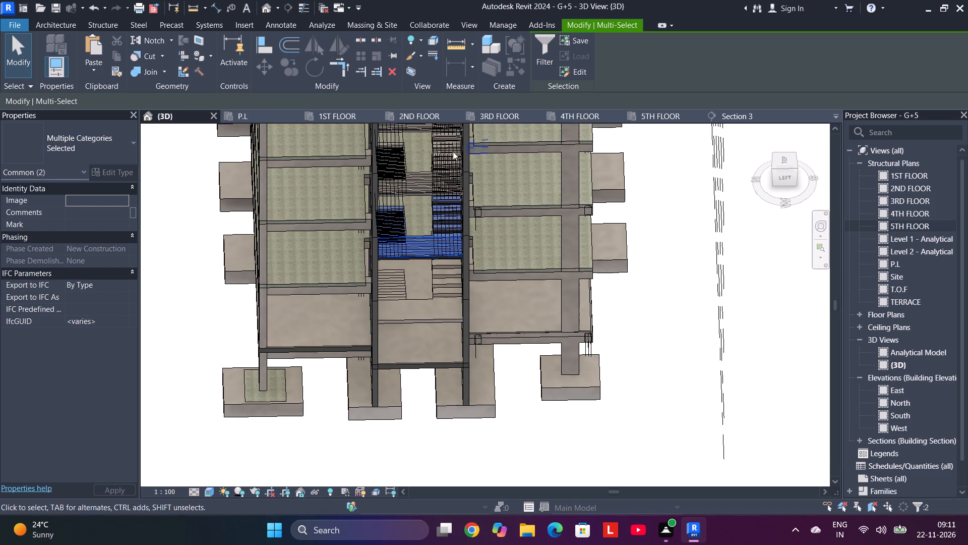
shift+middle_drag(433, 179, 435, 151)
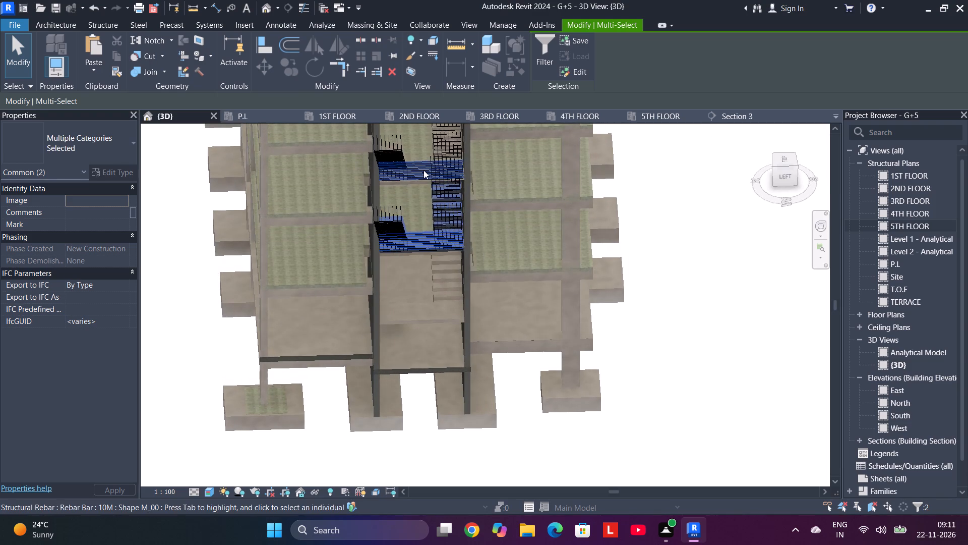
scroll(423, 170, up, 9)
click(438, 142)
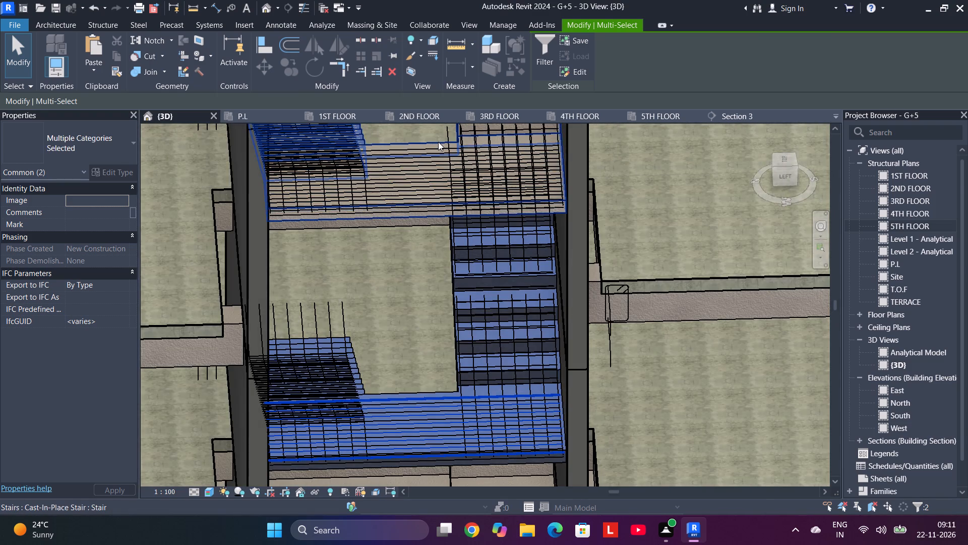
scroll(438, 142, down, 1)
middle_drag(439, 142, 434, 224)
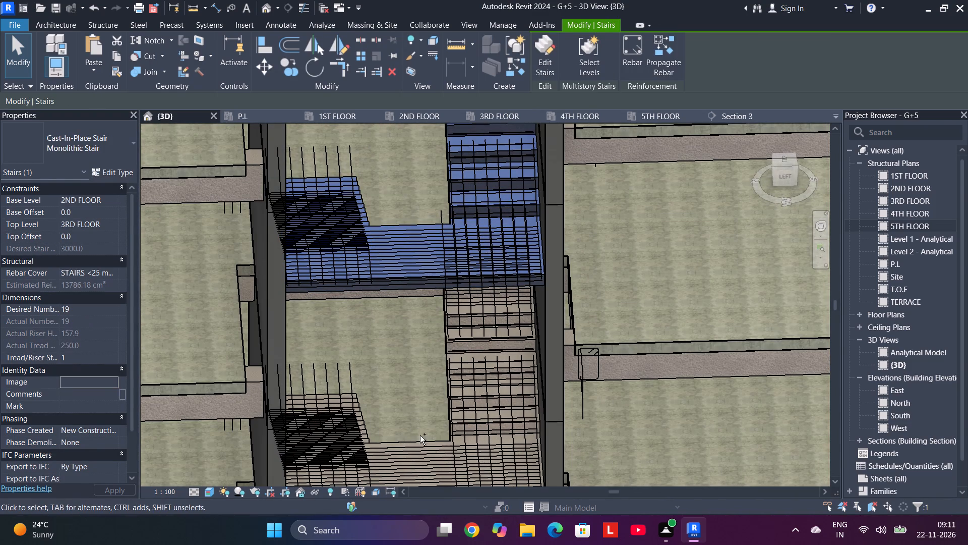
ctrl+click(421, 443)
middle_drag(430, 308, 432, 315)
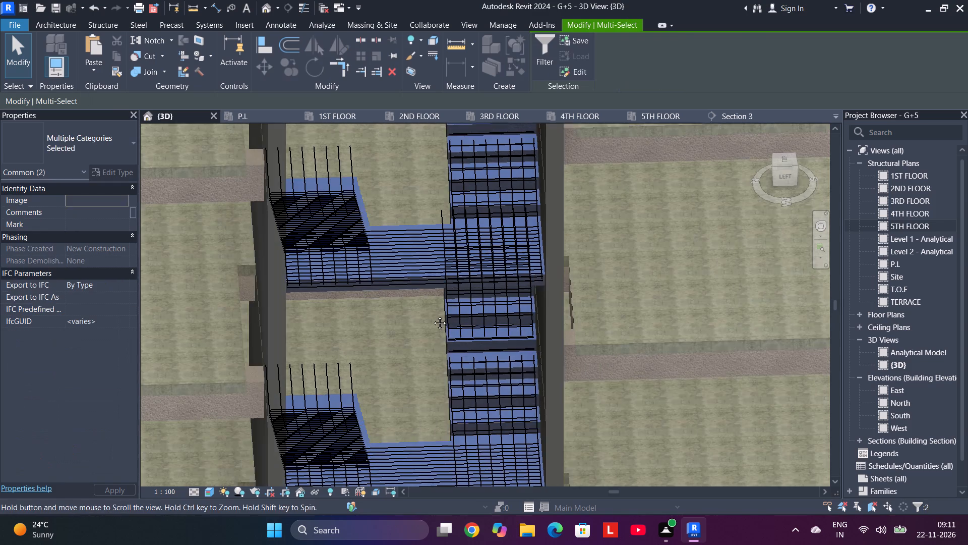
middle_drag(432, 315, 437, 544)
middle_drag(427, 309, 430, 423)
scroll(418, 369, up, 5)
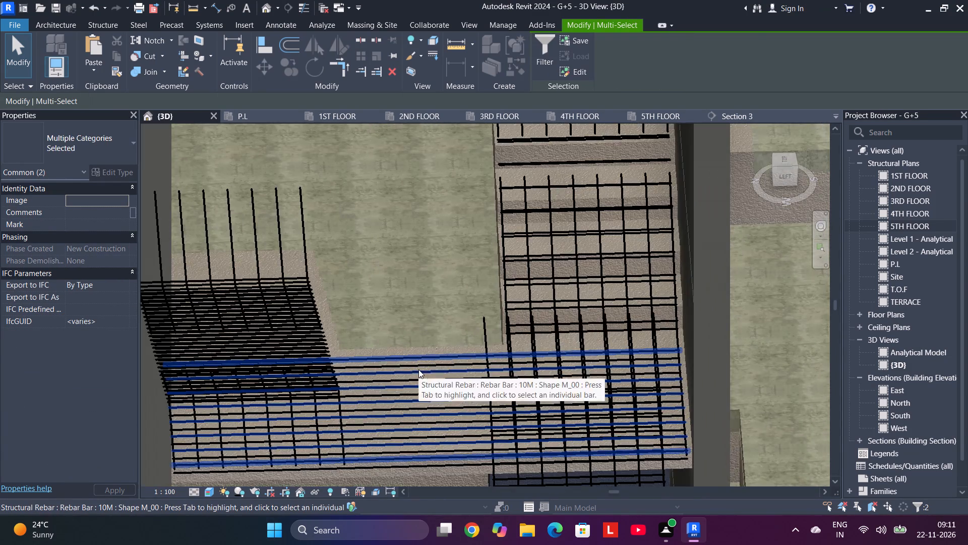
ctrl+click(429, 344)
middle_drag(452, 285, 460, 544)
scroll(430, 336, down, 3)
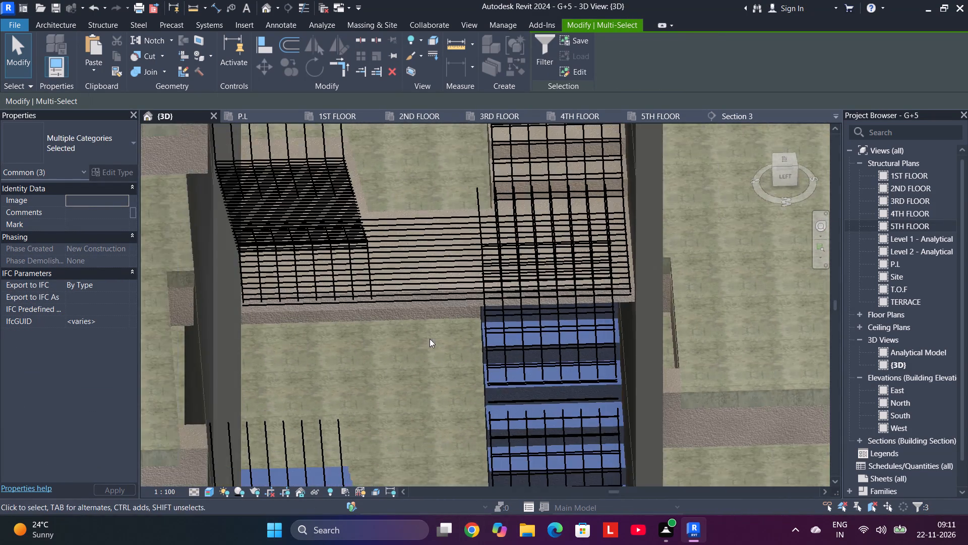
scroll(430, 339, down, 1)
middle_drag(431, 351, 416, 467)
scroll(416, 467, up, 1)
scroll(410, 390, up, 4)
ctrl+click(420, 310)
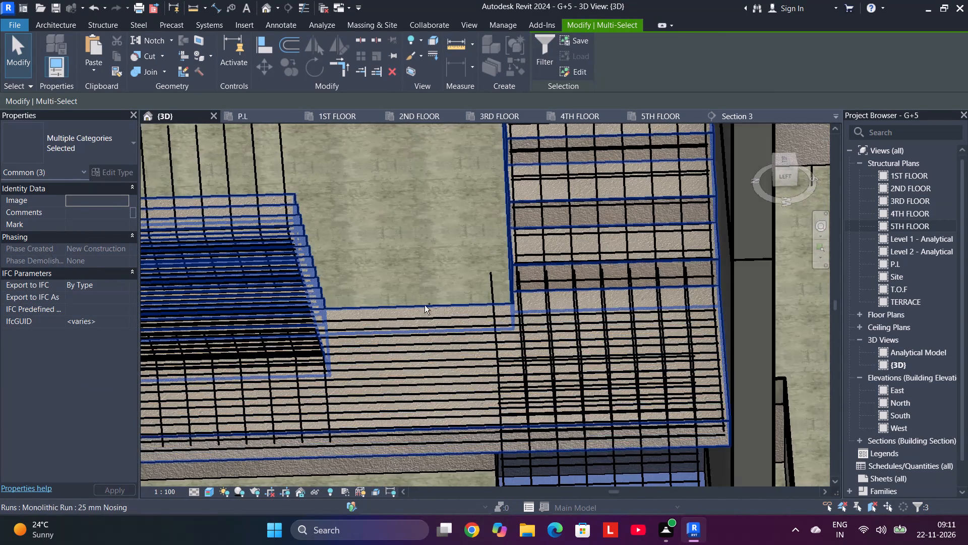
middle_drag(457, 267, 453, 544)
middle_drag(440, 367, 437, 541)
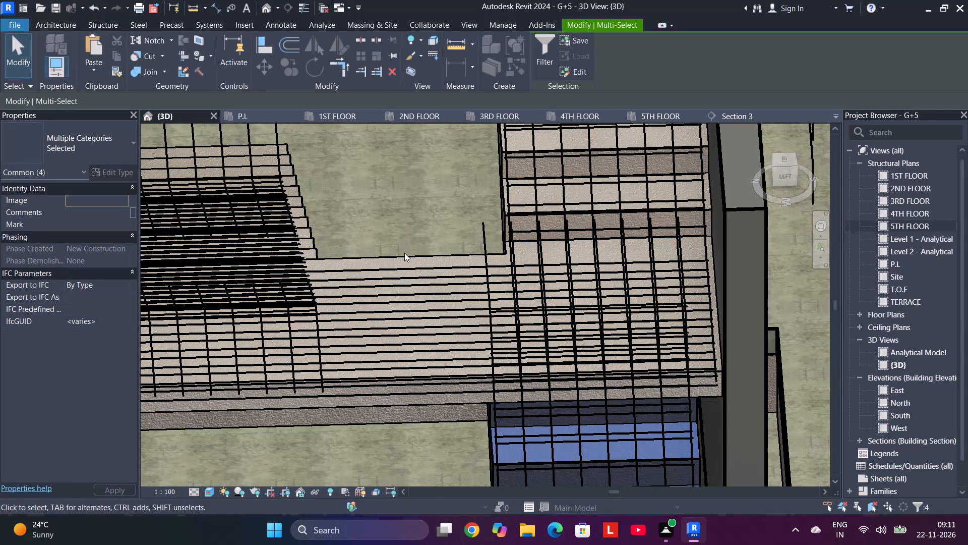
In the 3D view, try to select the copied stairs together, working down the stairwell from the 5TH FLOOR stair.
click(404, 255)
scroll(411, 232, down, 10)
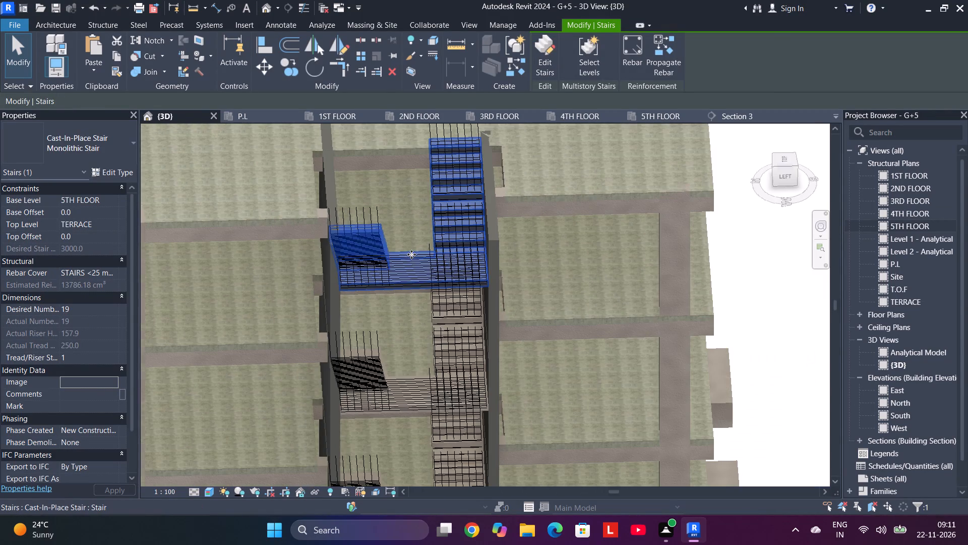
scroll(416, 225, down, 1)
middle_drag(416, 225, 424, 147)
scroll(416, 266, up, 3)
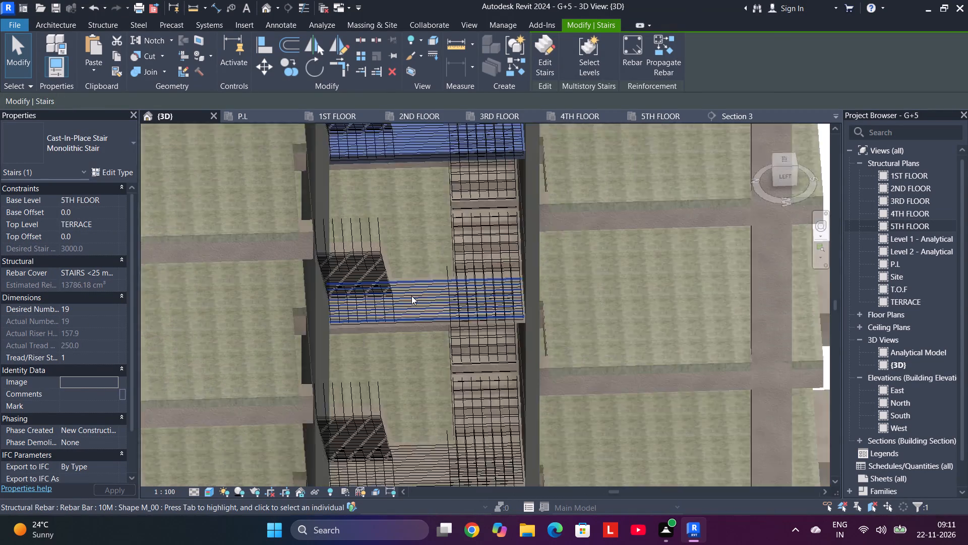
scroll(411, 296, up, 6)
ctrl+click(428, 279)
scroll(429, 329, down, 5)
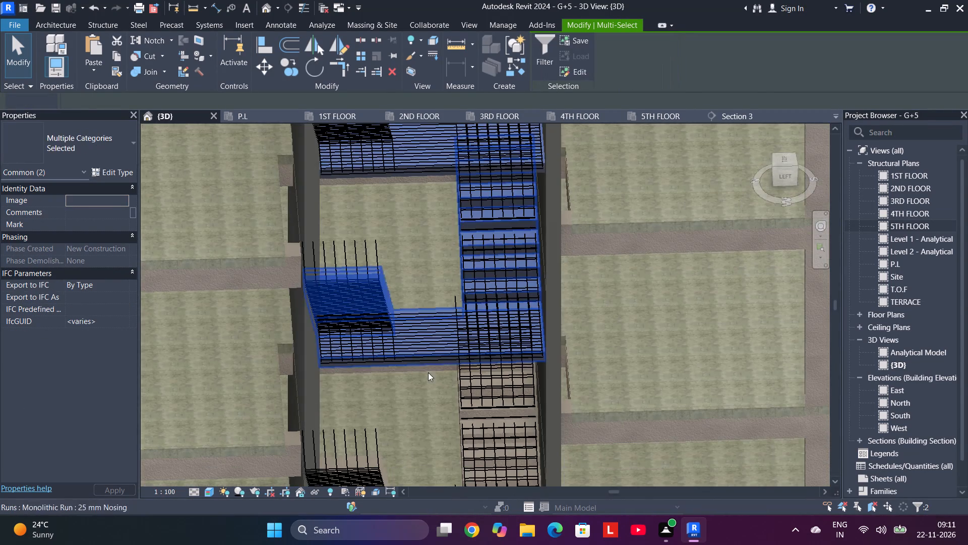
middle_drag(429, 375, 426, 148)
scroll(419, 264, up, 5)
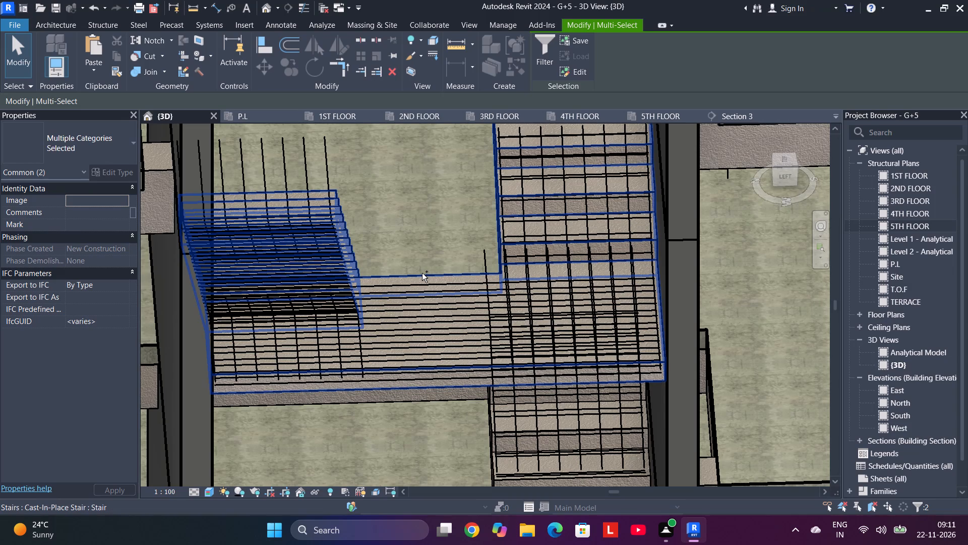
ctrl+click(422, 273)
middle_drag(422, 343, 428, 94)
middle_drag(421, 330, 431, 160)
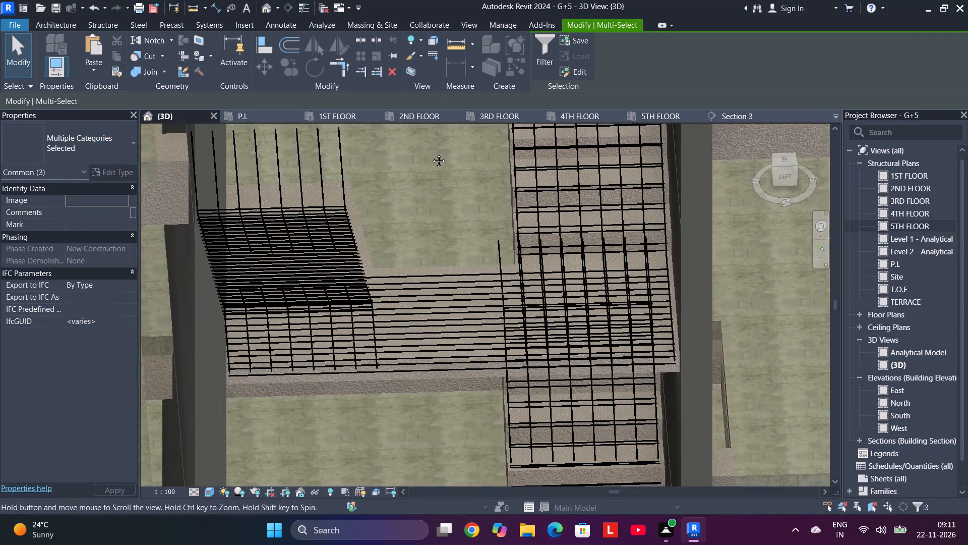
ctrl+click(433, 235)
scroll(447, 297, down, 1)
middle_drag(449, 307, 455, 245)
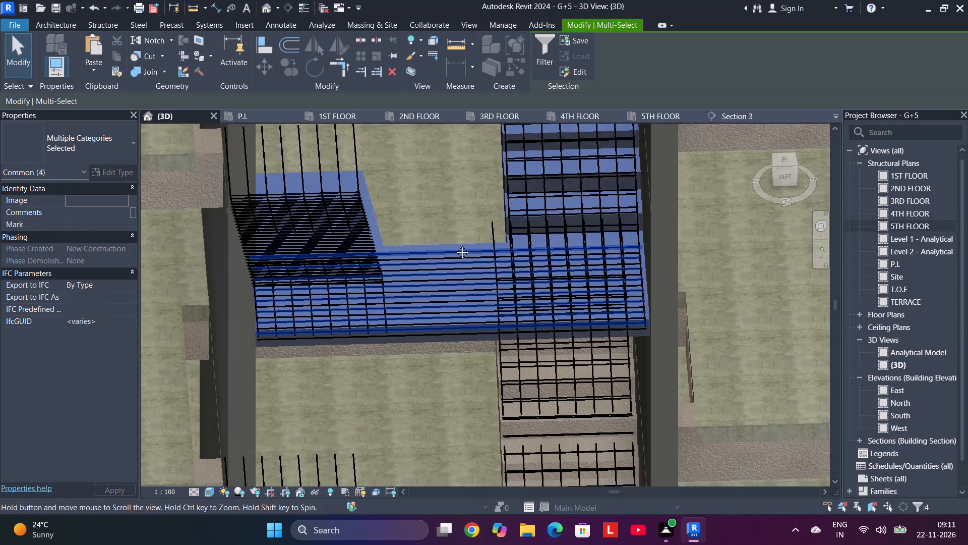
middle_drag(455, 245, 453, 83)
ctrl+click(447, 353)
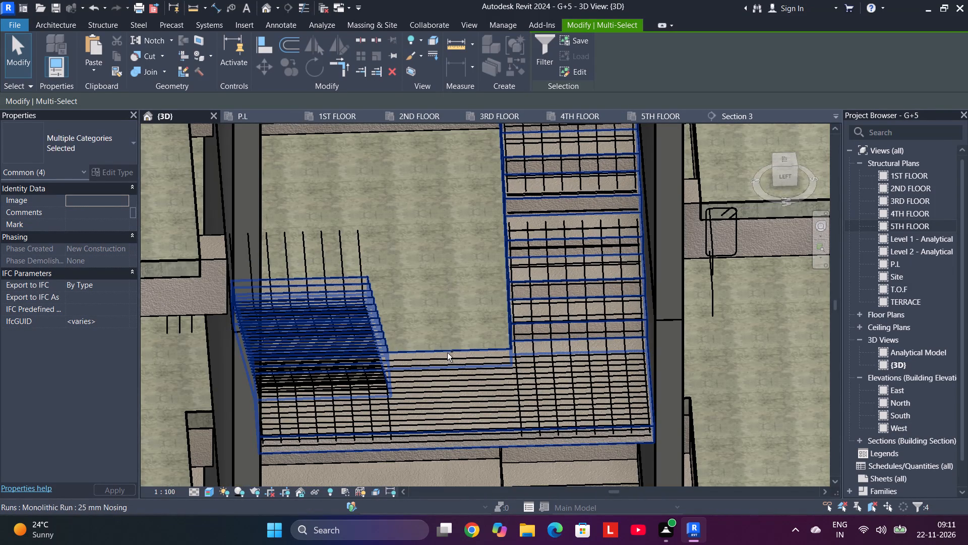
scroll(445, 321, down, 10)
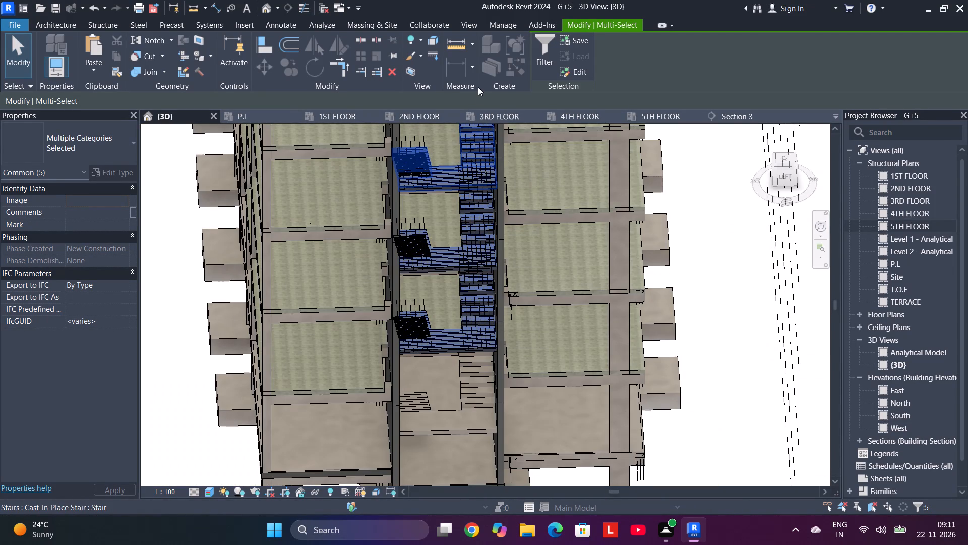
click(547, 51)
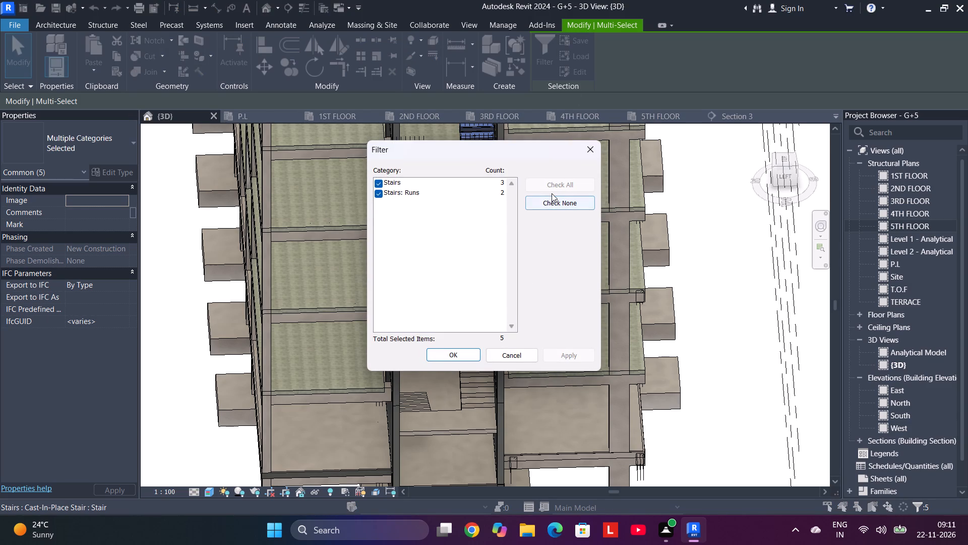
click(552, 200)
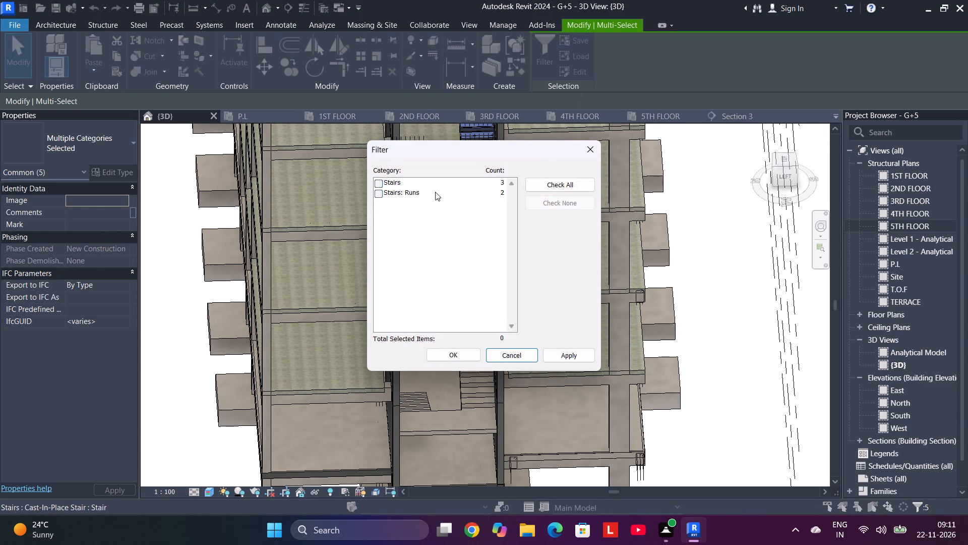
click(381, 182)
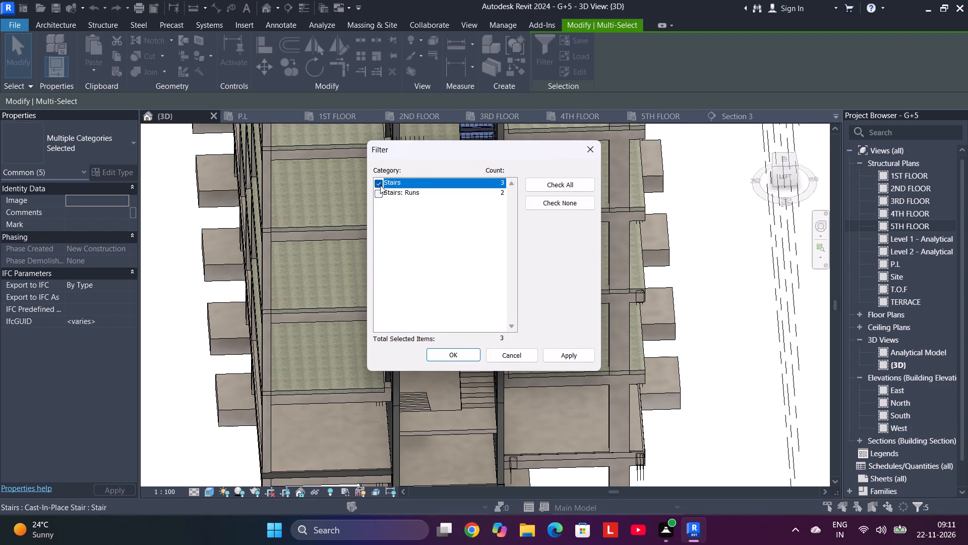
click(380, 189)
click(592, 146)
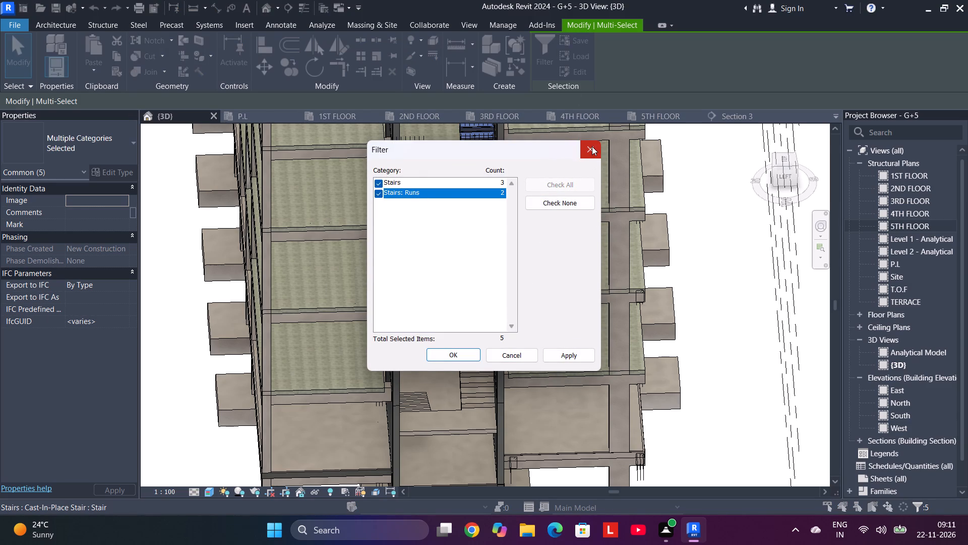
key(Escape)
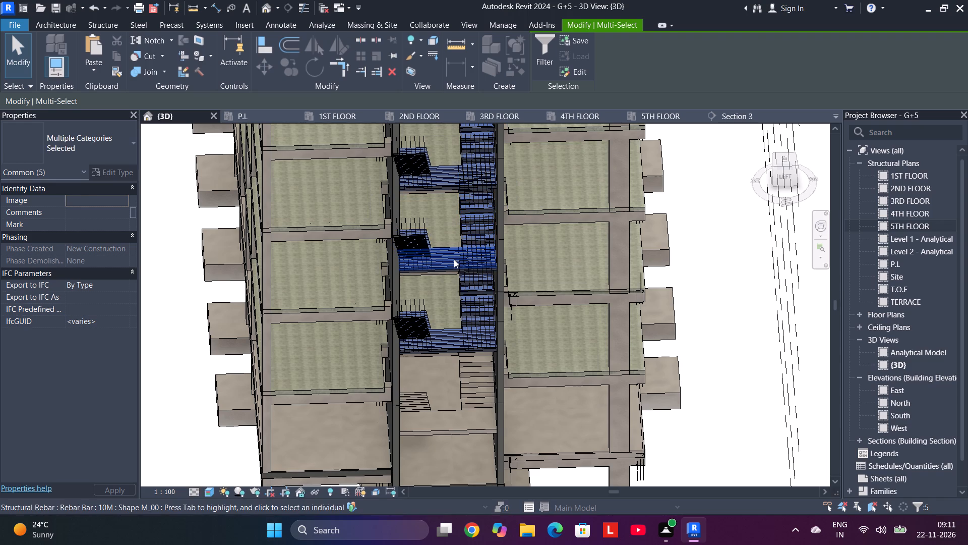
Switch to Section 3 and examine the bent 10M bar running from the 1ST FLOOR slab into the stair flight.
scroll(722, 256, down, 2)
scroll(521, 290, up, 3)
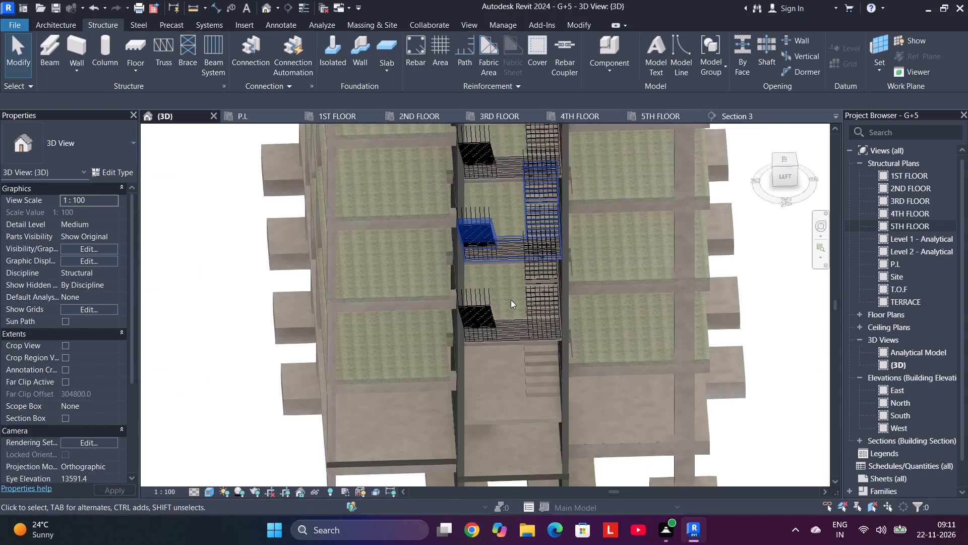
scroll(511, 300, up, 7)
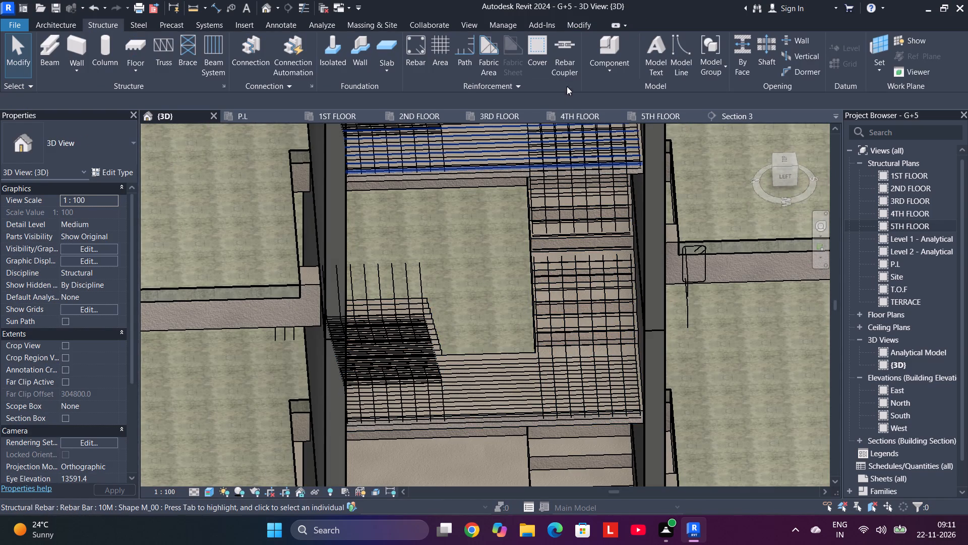
click(729, 117)
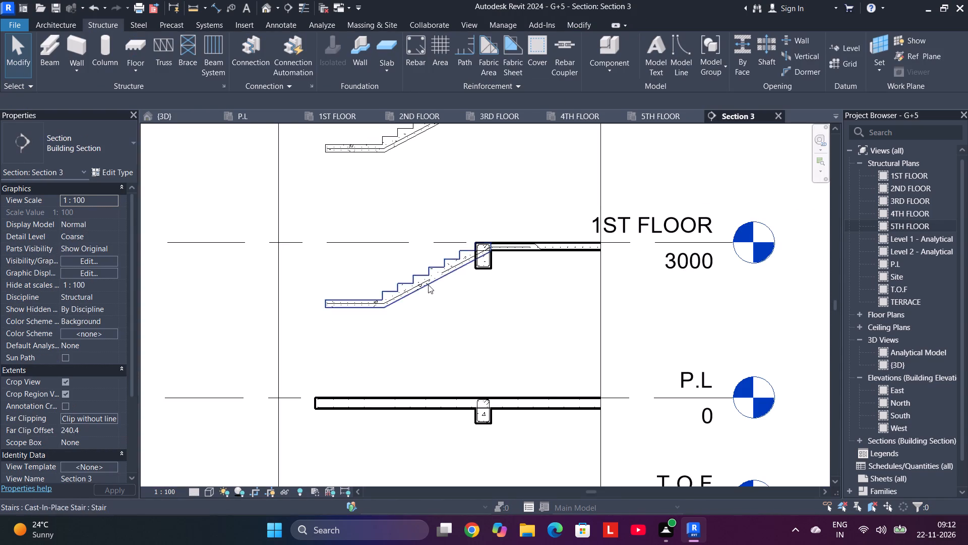
scroll(428, 284, up, 5)
scroll(428, 284, down, 10)
scroll(449, 263, up, 5)
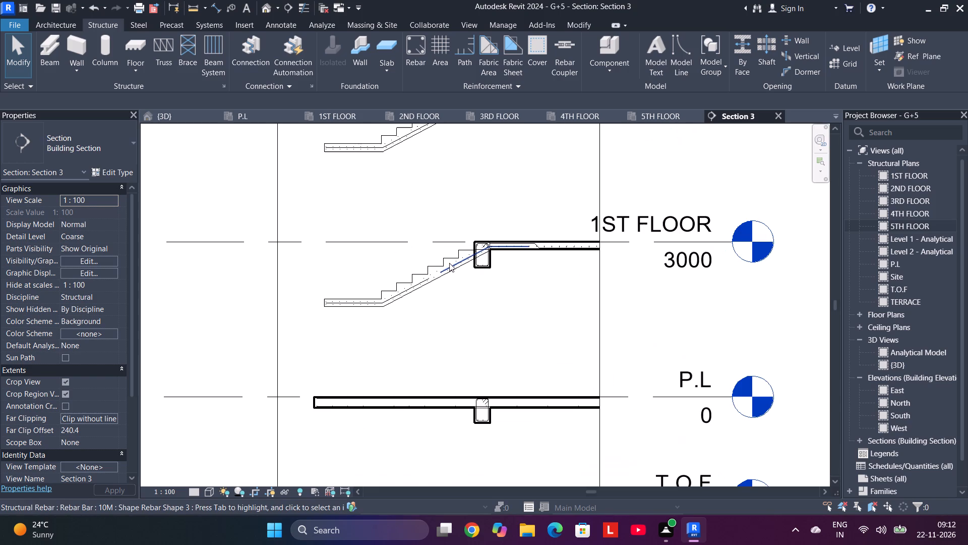
click(454, 265)
scroll(456, 265, up, 9)
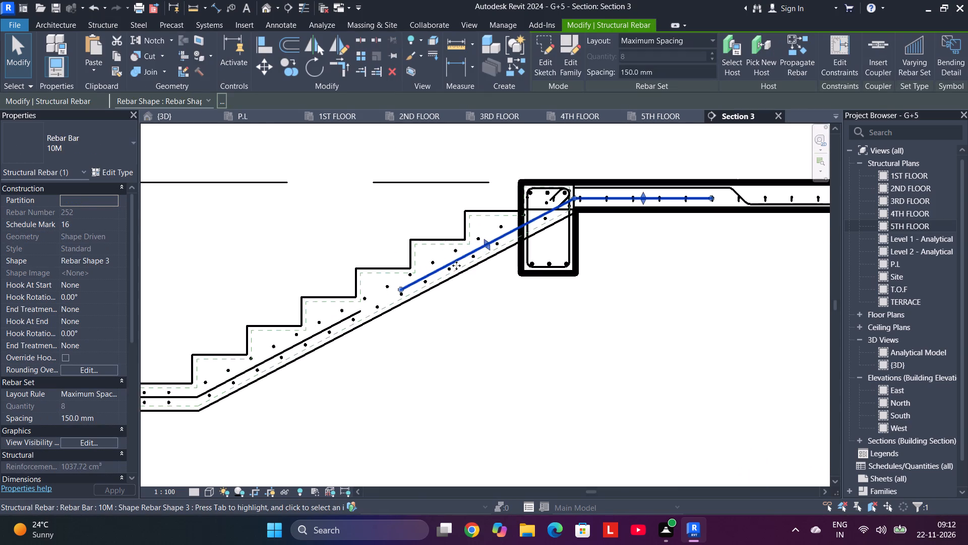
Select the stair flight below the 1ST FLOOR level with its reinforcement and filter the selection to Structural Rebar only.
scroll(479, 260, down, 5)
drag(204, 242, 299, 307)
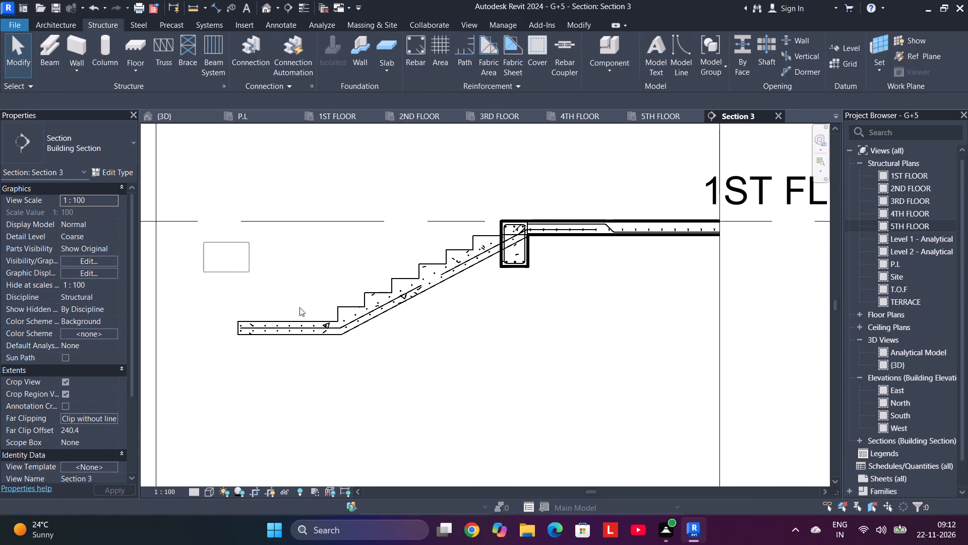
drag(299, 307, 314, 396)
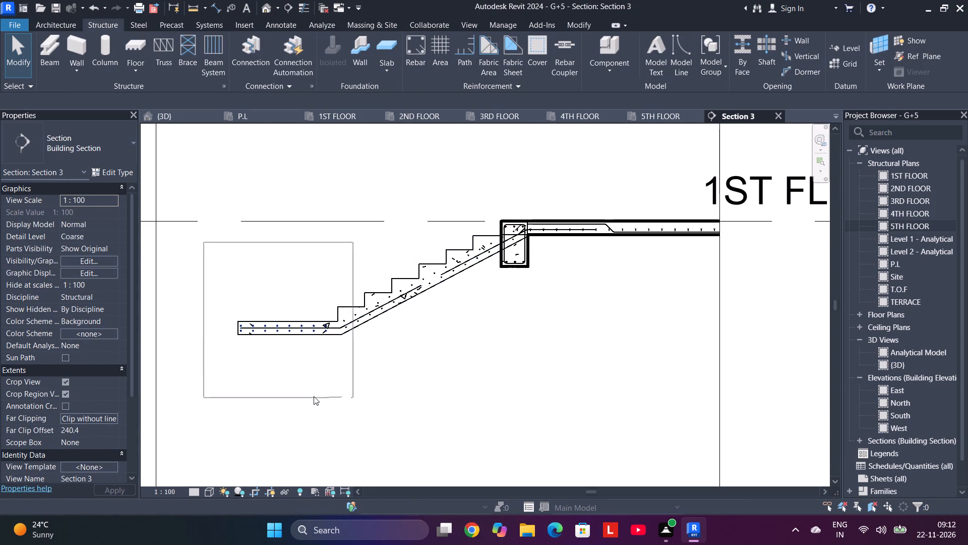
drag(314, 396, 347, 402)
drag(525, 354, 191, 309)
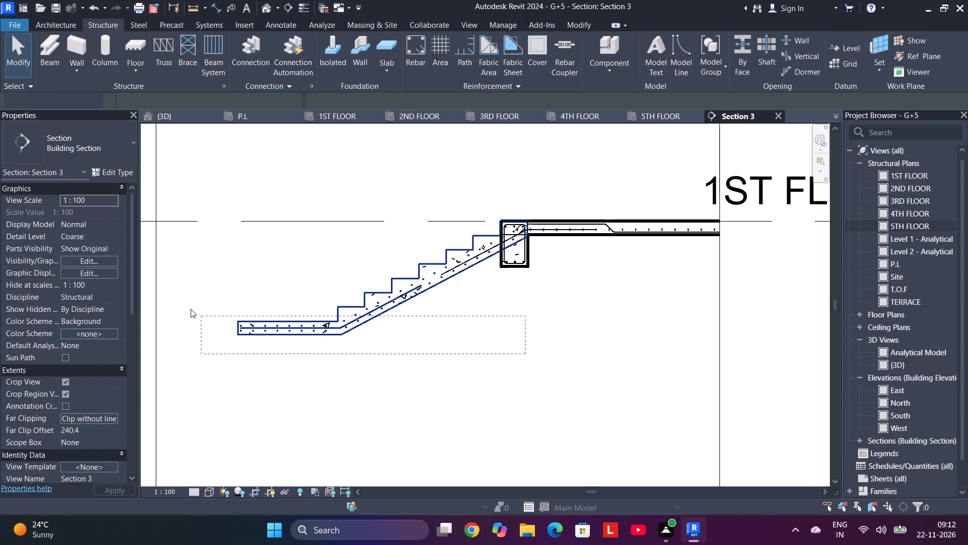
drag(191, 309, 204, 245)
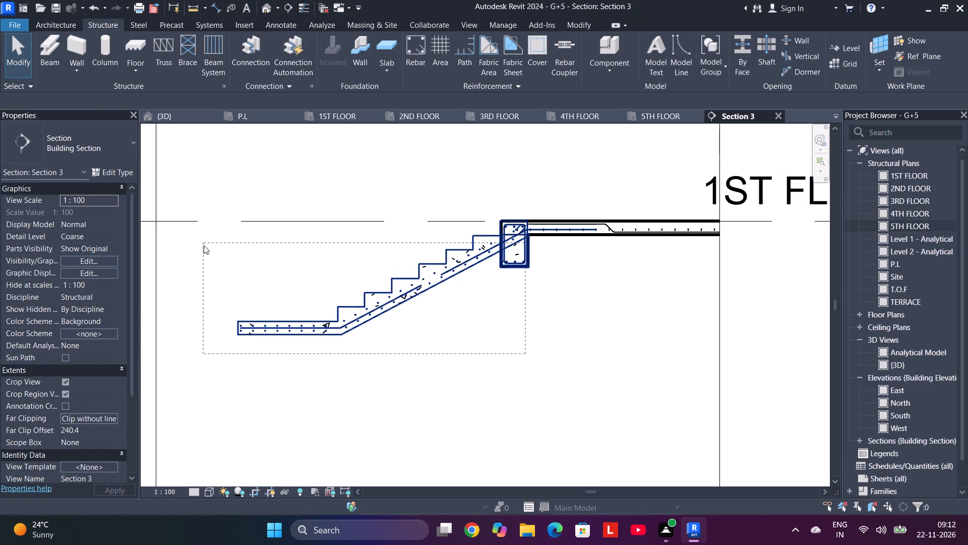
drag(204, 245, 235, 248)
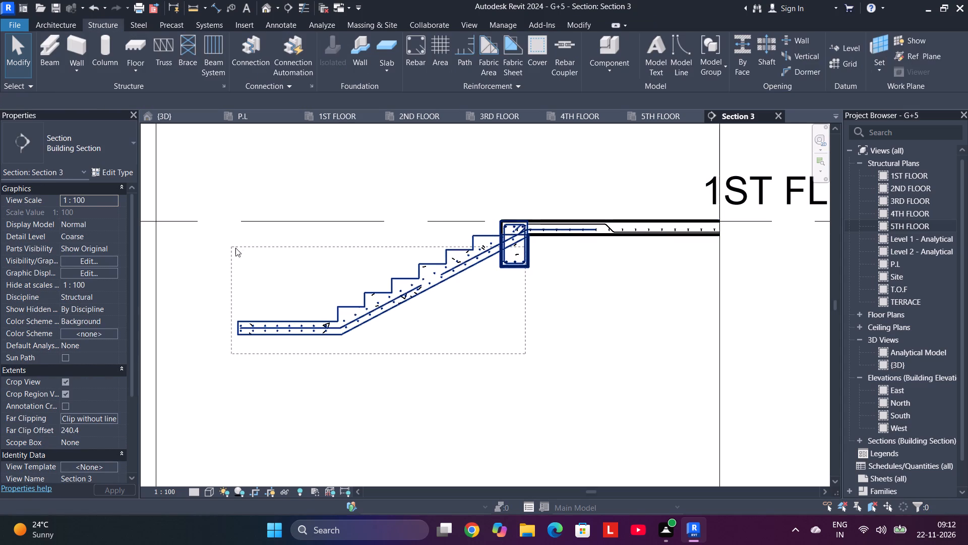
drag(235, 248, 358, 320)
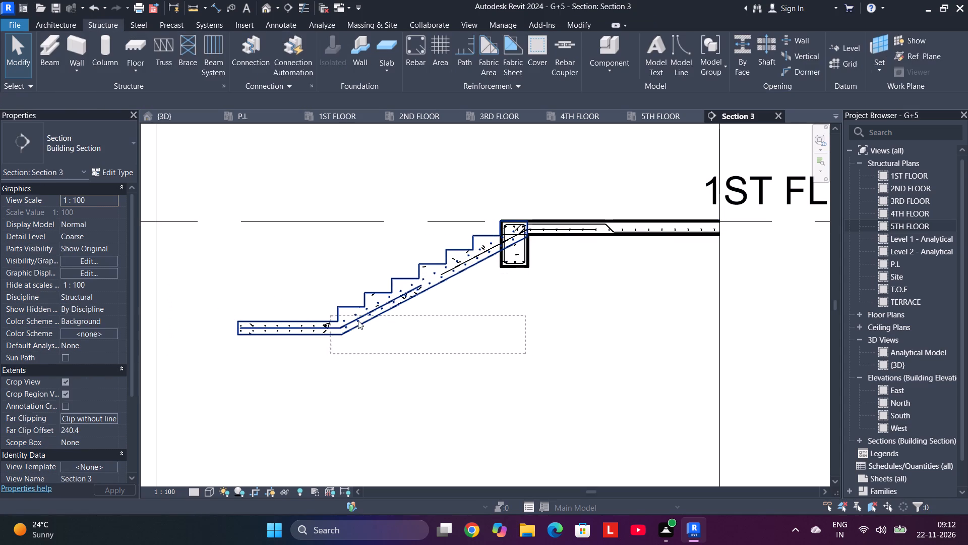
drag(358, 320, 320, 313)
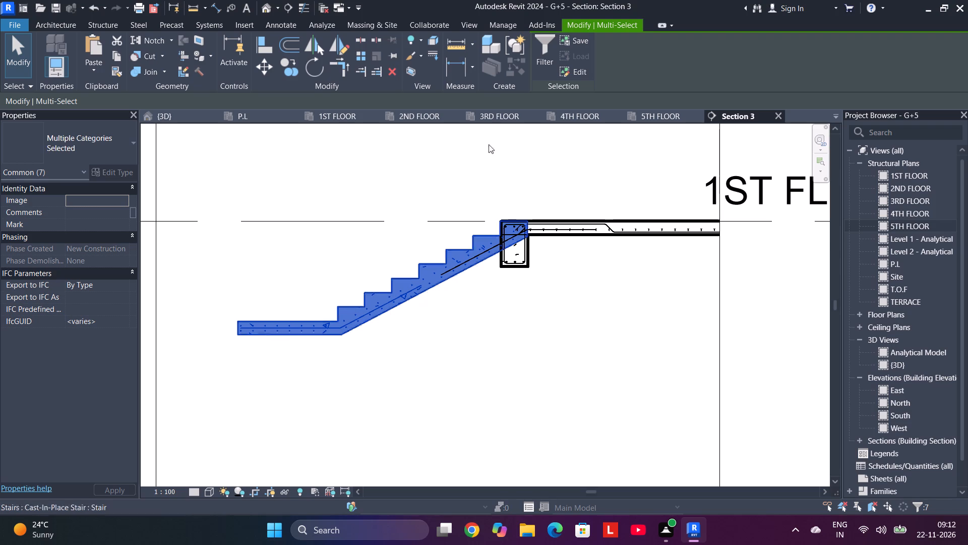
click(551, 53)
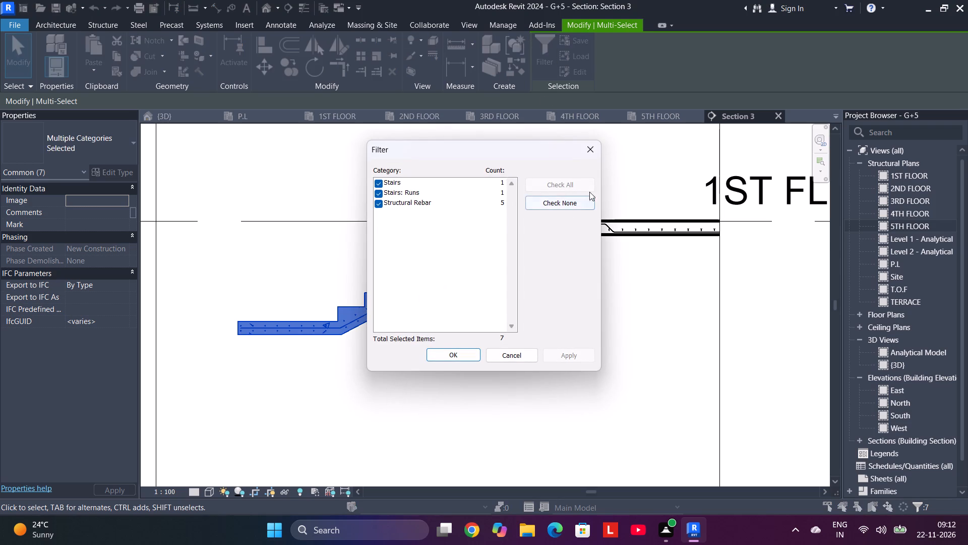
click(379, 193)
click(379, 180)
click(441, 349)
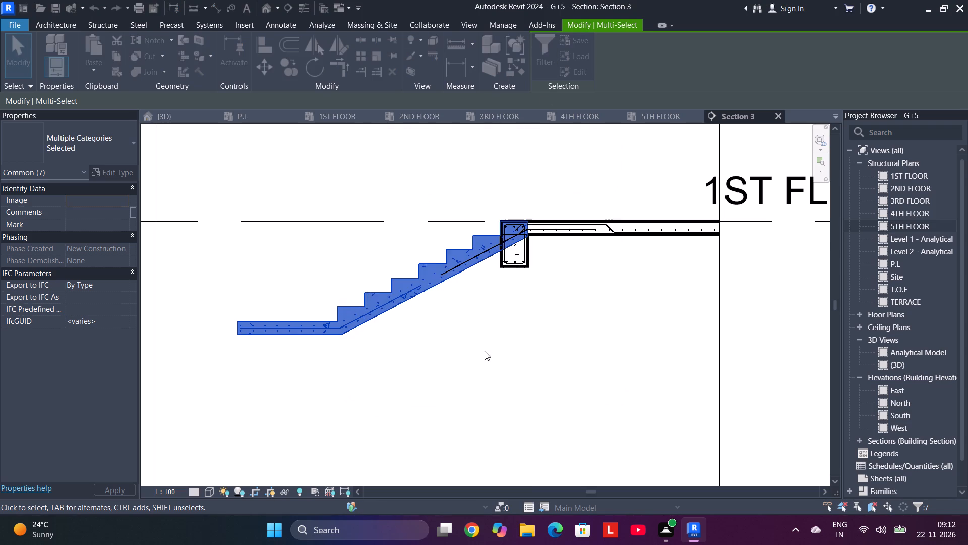
Add the bent 10M slab-to-stair bar to the rebar selection and check the selected bars' view visibility states.
scroll(503, 238, up, 5)
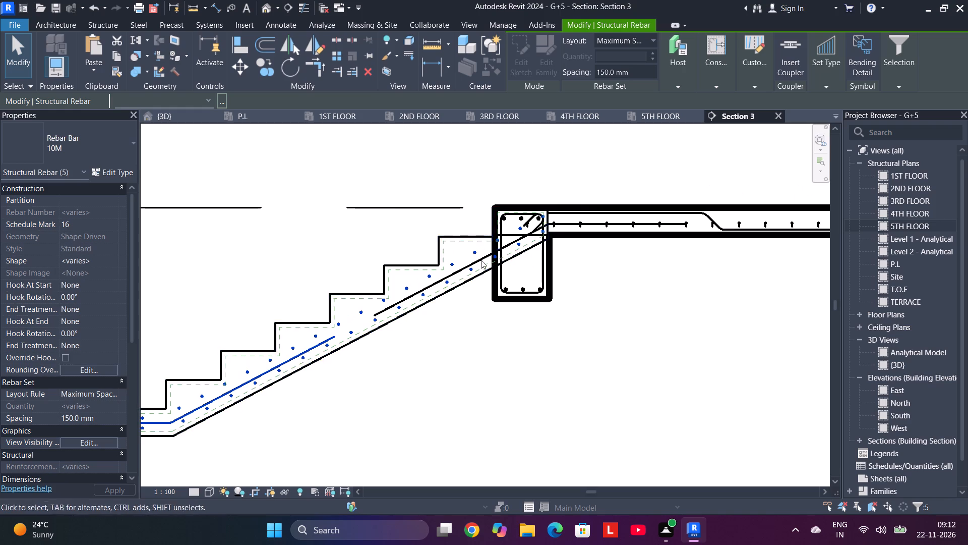
scroll(478, 264, up, 5)
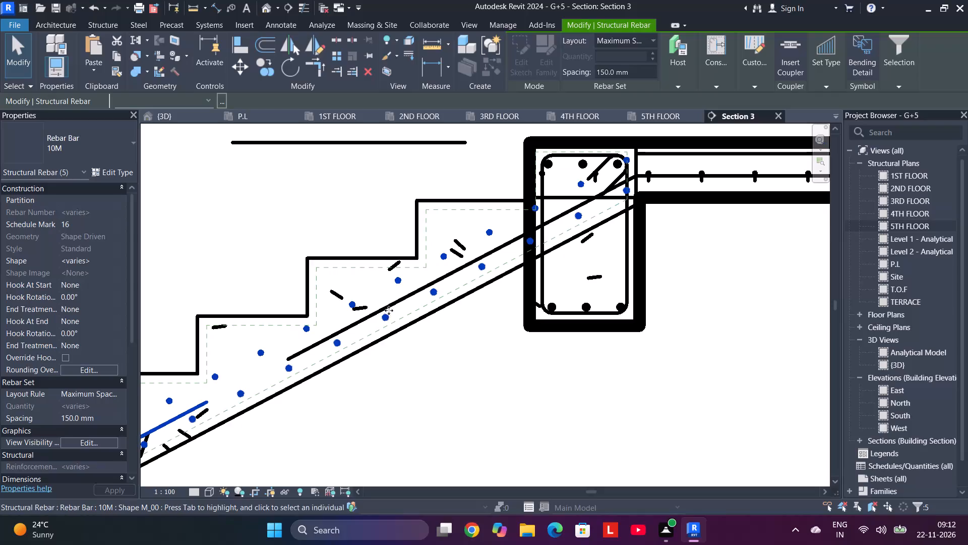
ctrl+click(384, 306)
scroll(466, 340, down, 9)
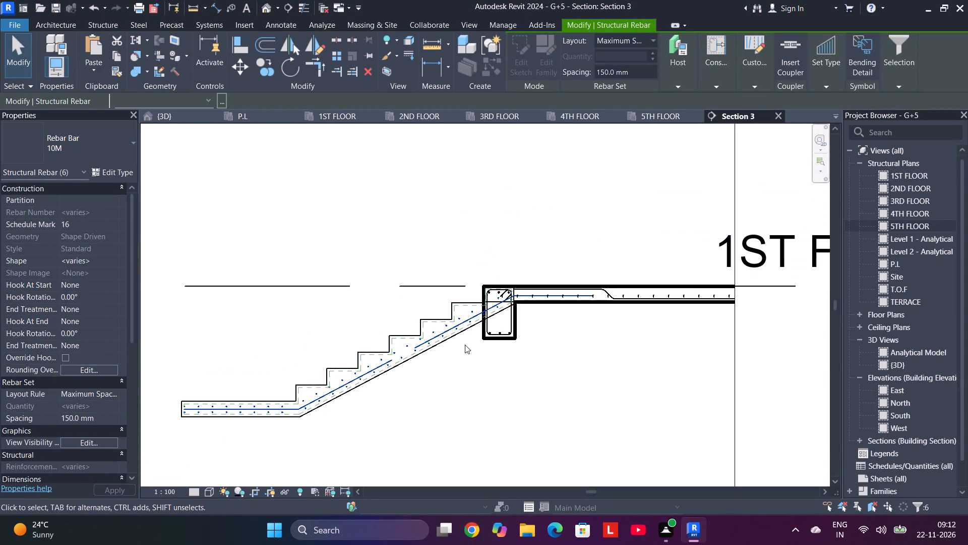
scroll(375, 318, down, 5)
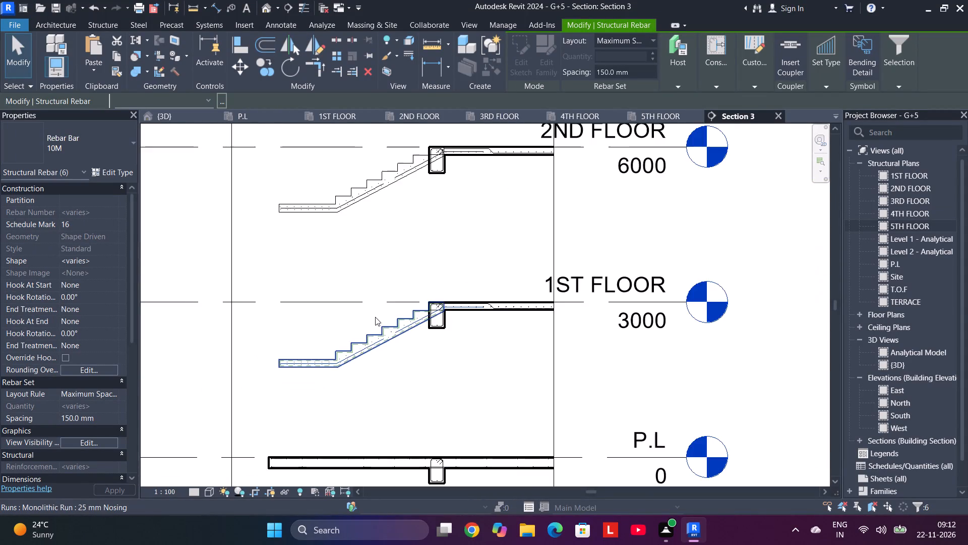
scroll(385, 299, down, 1)
click(98, 439)
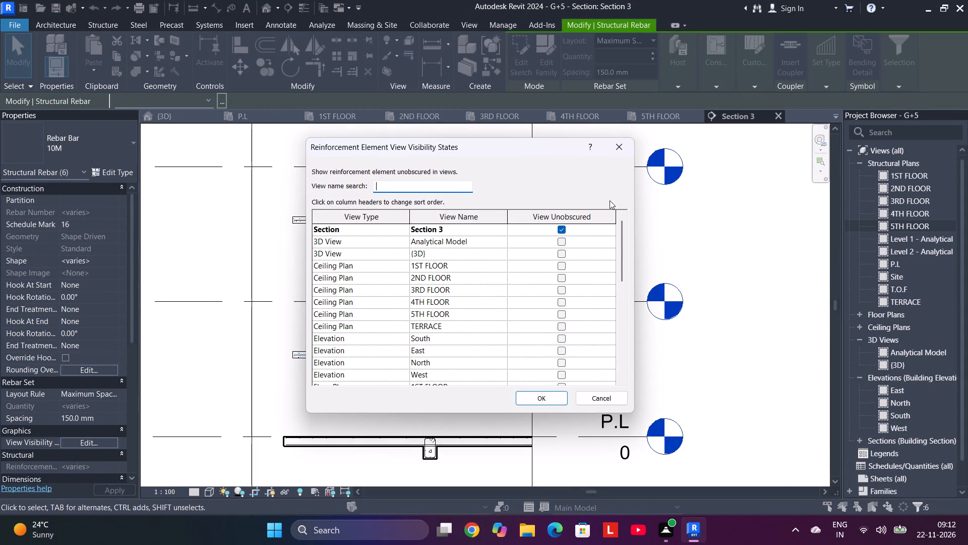
click(621, 147)
Select the stair flight below the 2ND FLOOR level with its reinforcement and filter the selection to Structural Rebar only.
middle_drag(386, 214, 382, 381)
scroll(397, 392, up, 3)
click(358, 366)
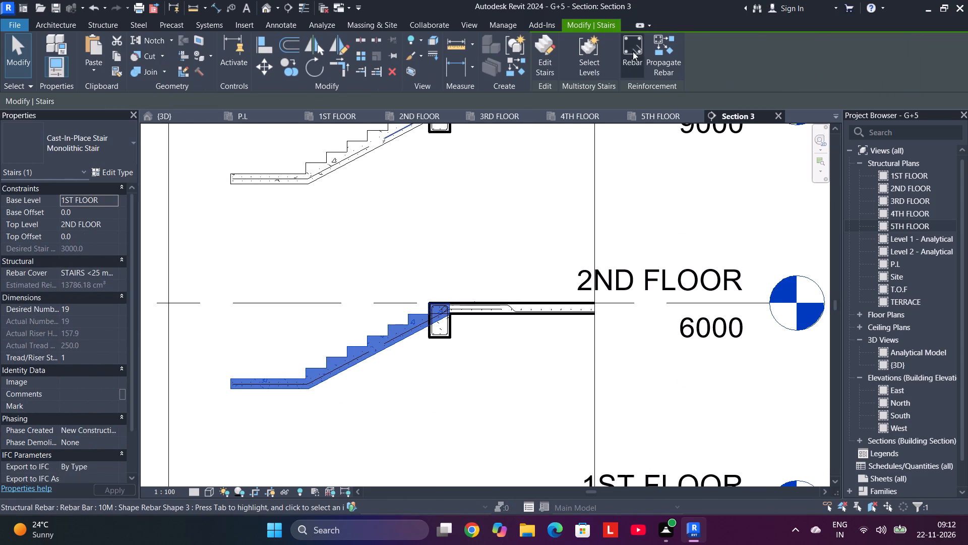
drag(381, 387, 282, 344)
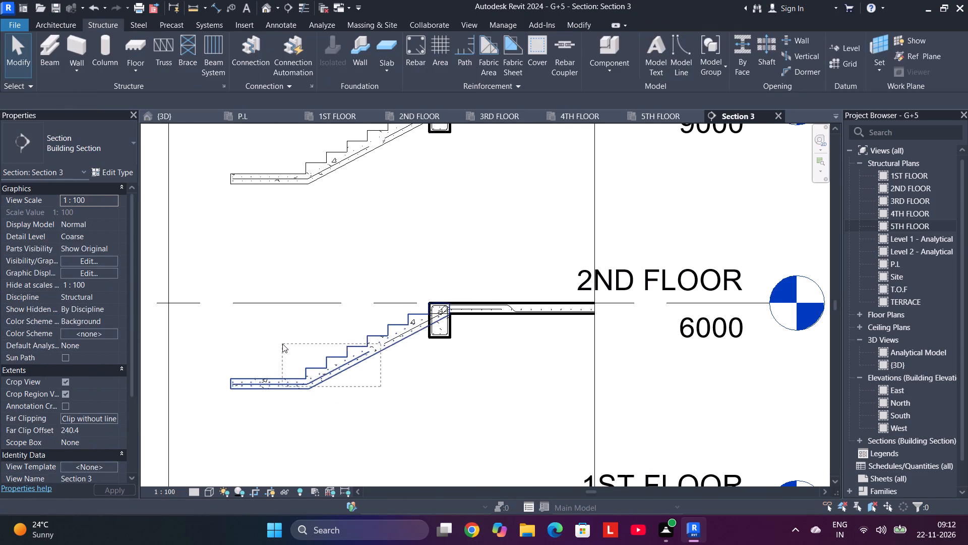
drag(282, 344, 282, 344)
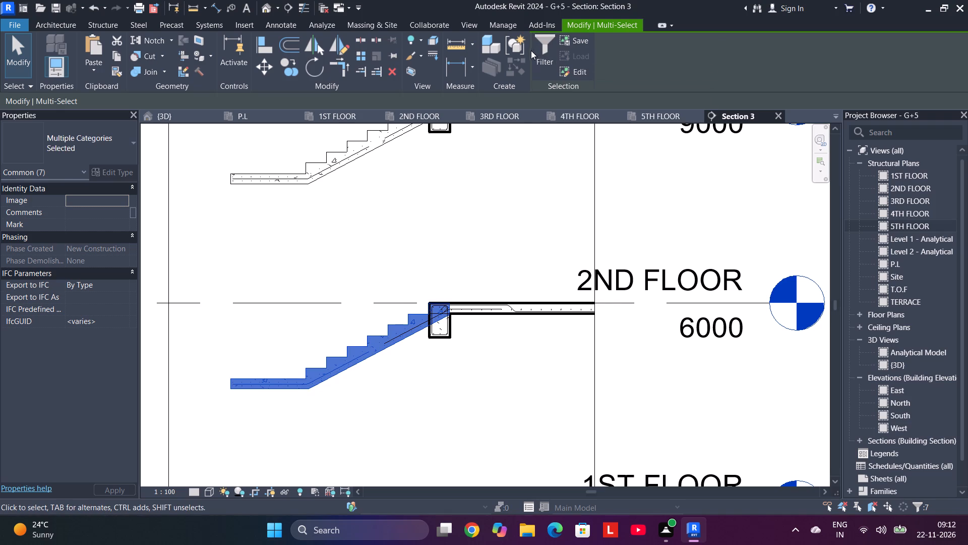
click(543, 49)
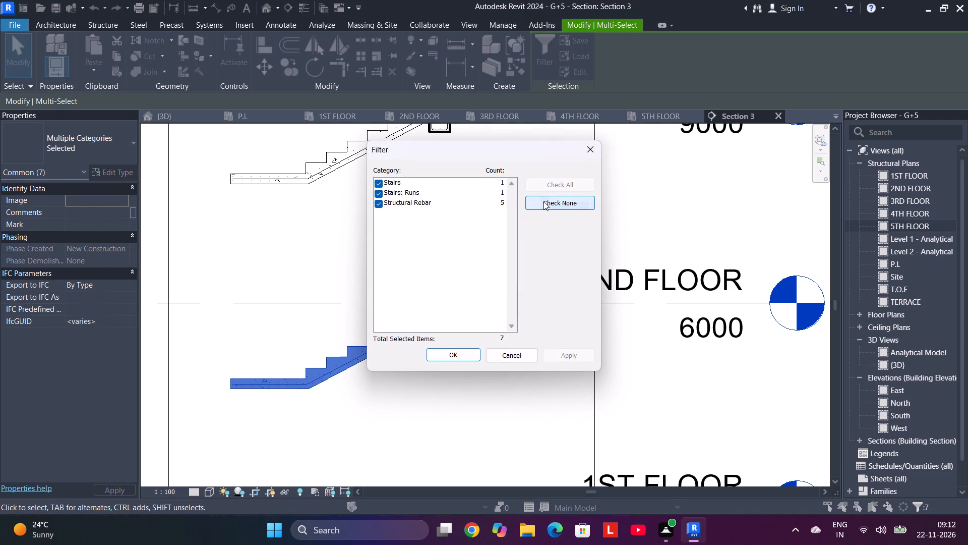
click(543, 201)
click(380, 202)
click(454, 353)
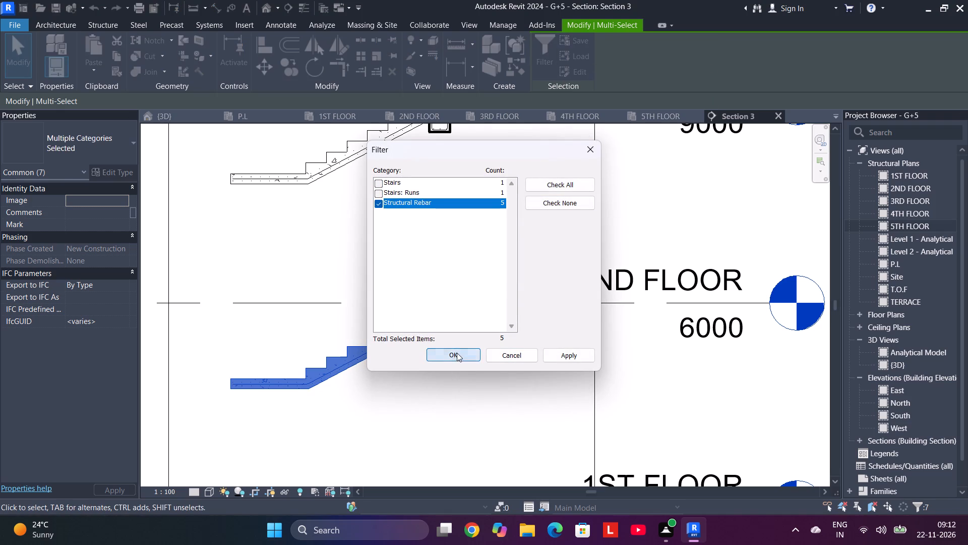
Add the bent 10M bar running from the 2ND FLOOR slab into the stair flight to the rebar selection.
scroll(459, 320, up, 11)
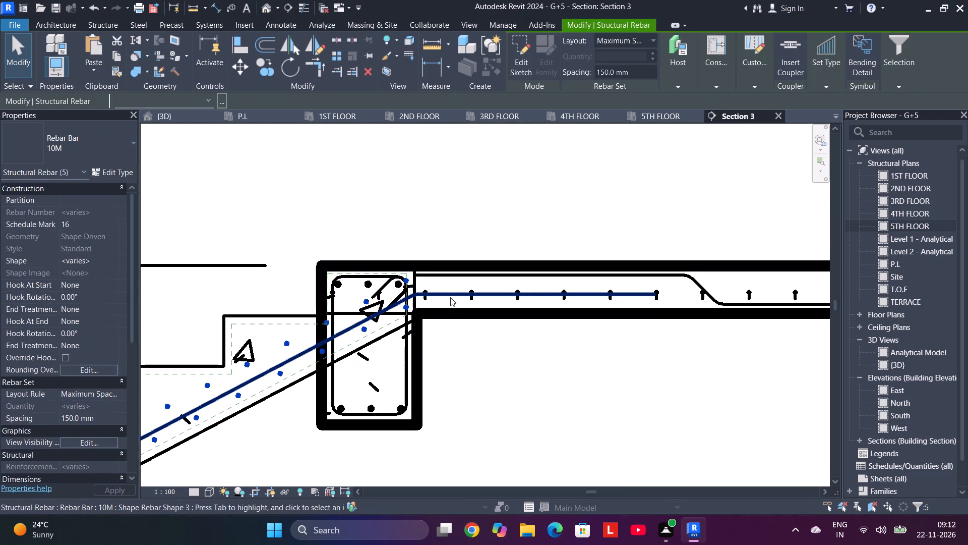
shift+click(457, 295)
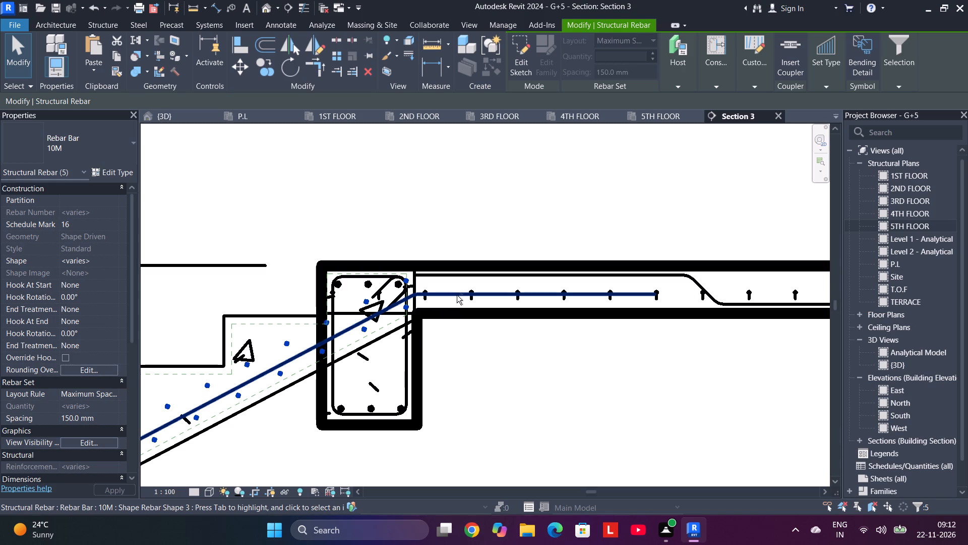
scroll(357, 362, down, 5)
scroll(230, 417, up, 5)
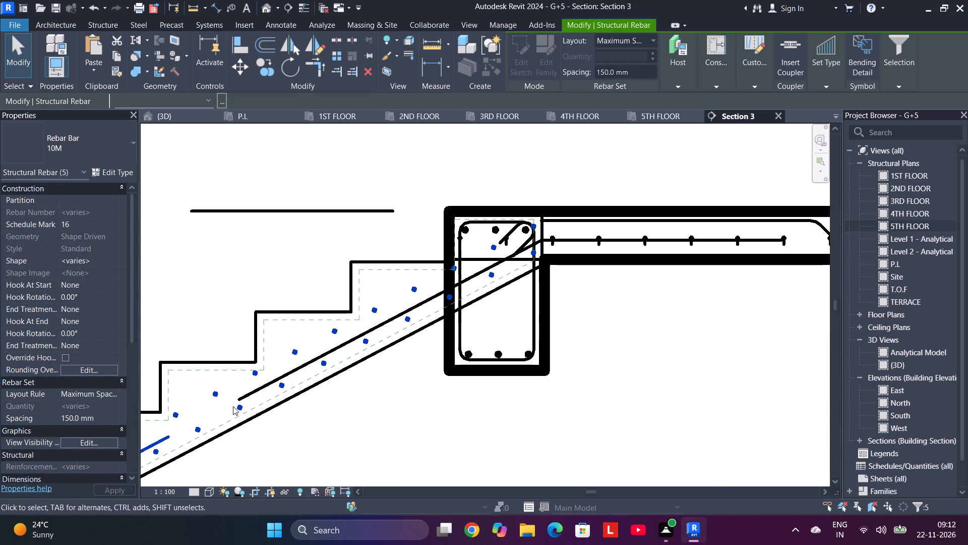
scroll(308, 351, up, 5)
ctrl+click(323, 370)
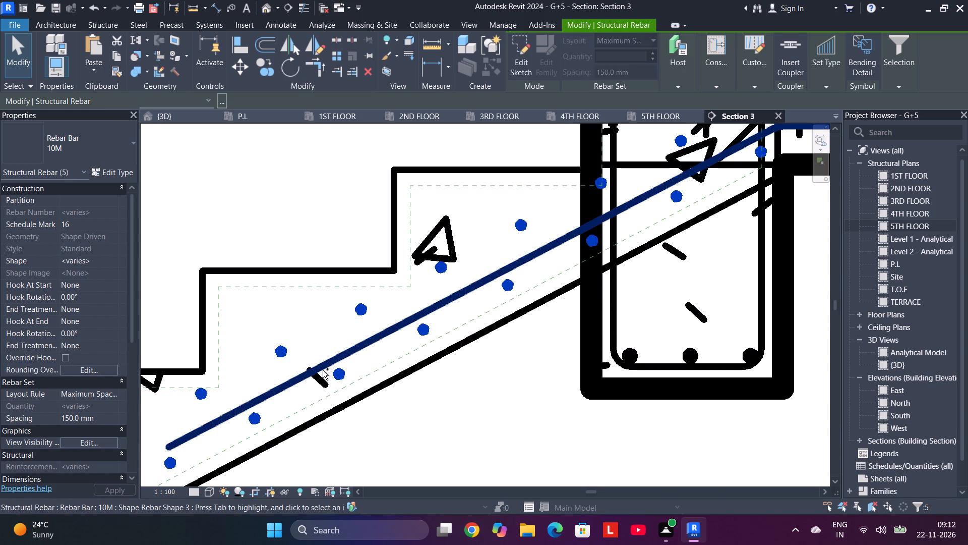
Turn off View Unobscured in the {3D} view for the selected 2ND FLOOR stair rebar.
scroll(323, 370, down, 12)
scroll(384, 224, down, 4)
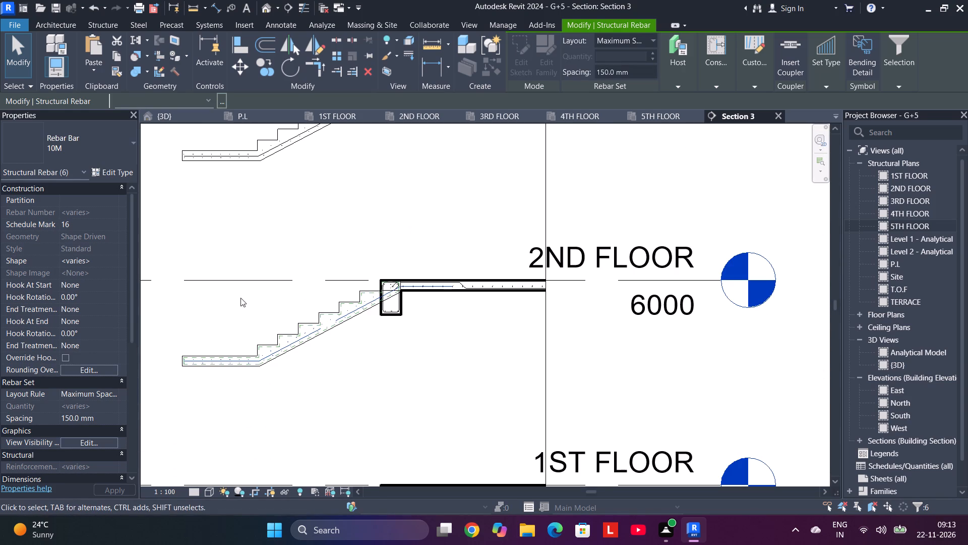
click(78, 444)
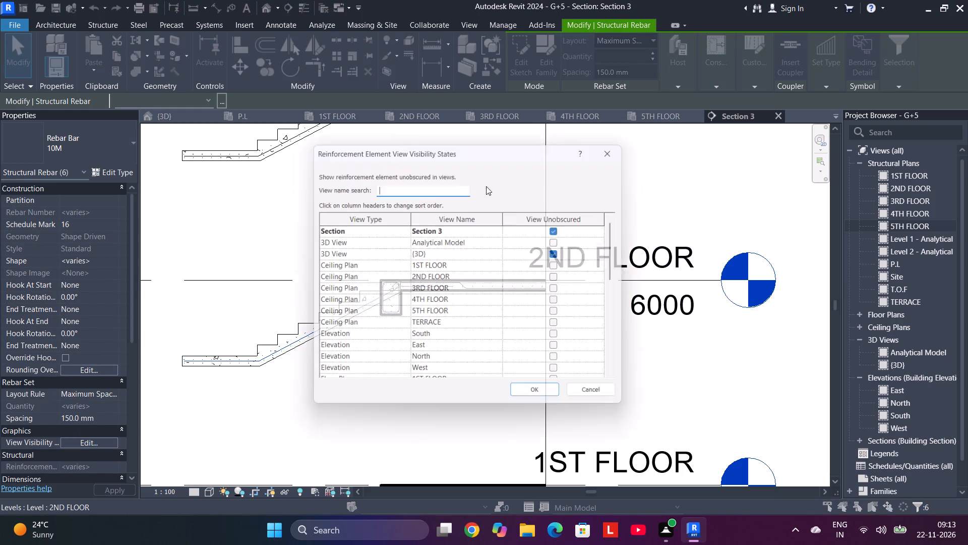
click(564, 255)
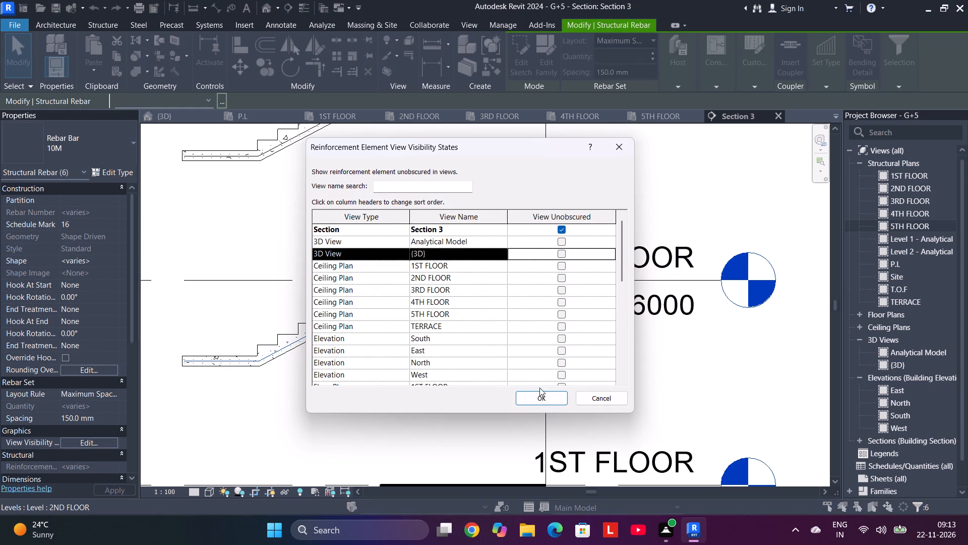
click(536, 398)
Select the stair flight below the 3RD FLOOR level with its reinforcement and filter the selection to Structural Rebar only.
middle_drag(307, 254, 395, 332)
middle_drag(441, 244, 434, 323)
drag(443, 314, 394, 286)
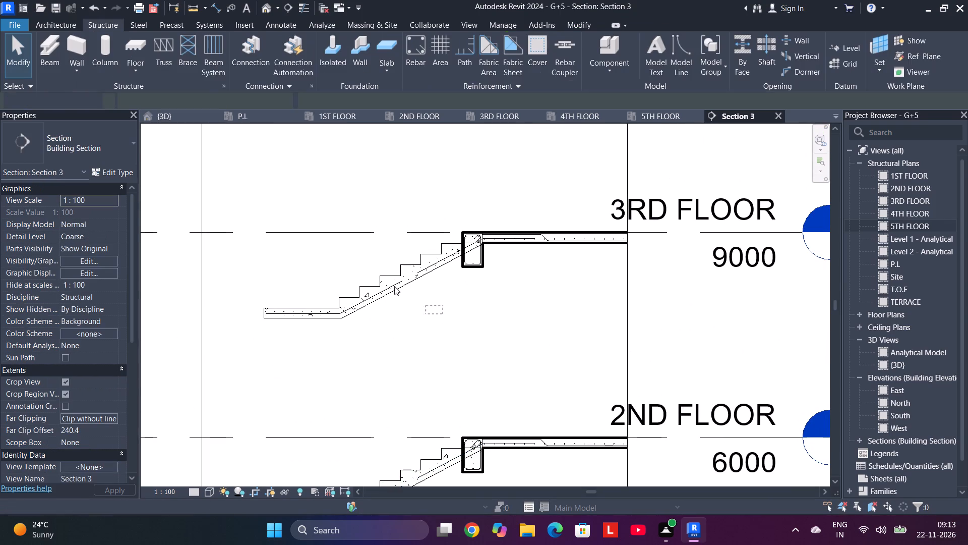
drag(394, 286, 257, 252)
click(536, 54)
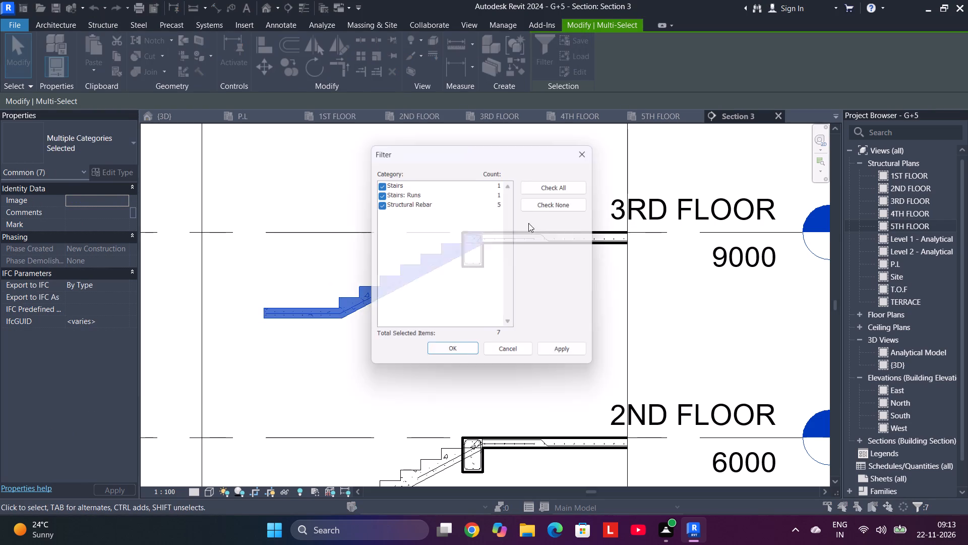
click(545, 205)
click(379, 200)
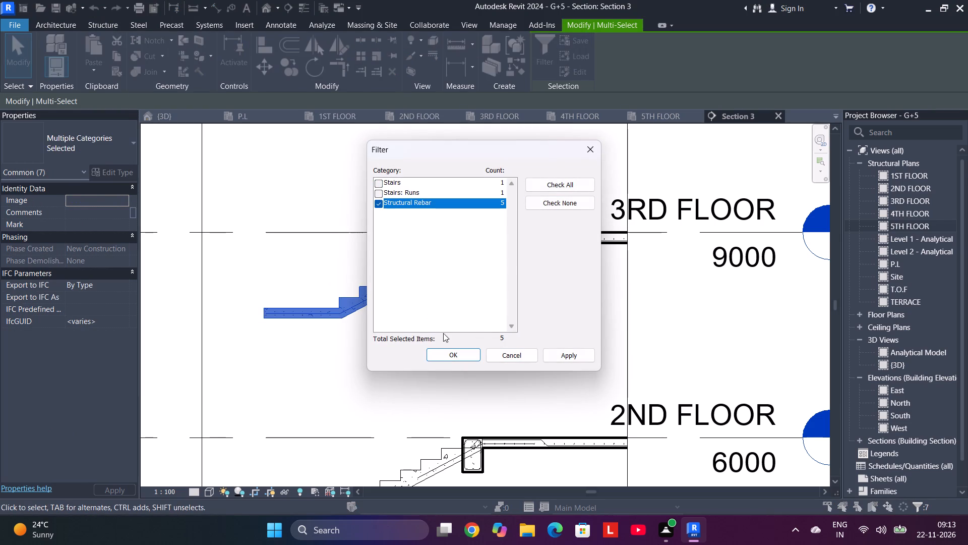
click(446, 364)
click(446, 359)
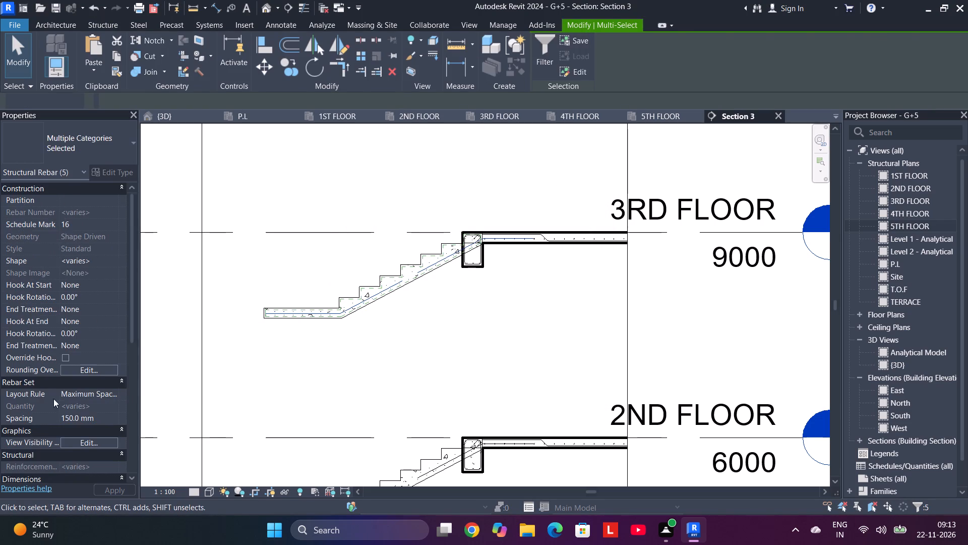
Turn off View Unobscured in the {3D} view for the selected 3RD FLOOR stair rebar.
click(75, 447)
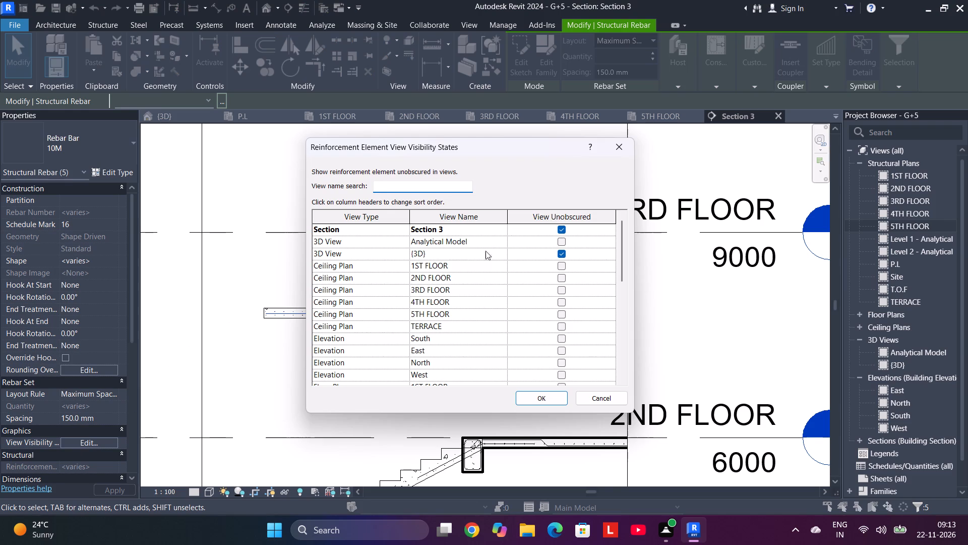
click(562, 253)
click(541, 393)
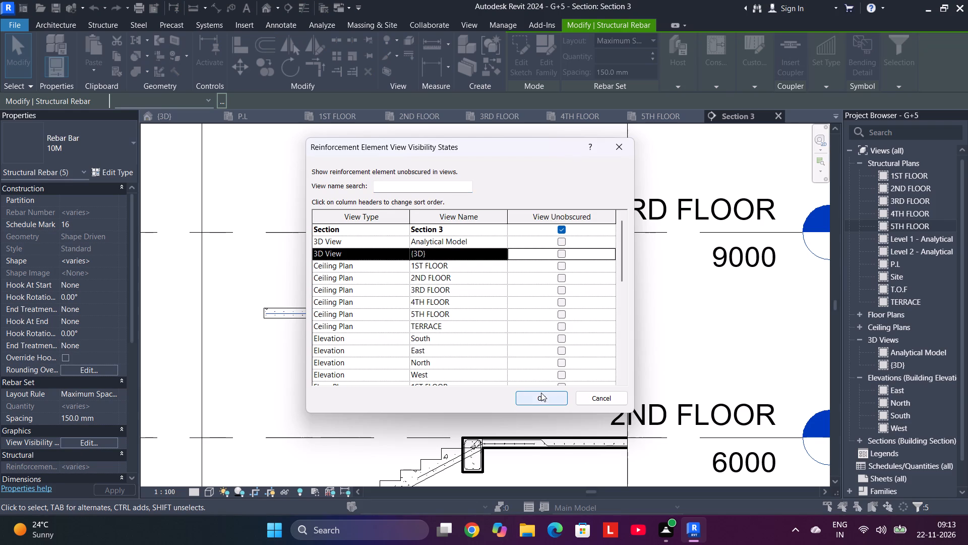
Select the stair flight below the 4TH FLOOR level with its reinforcement and filter the selection to Structural Rebar only.
middle_drag(374, 193, 340, 498)
drag(391, 420, 222, 354)
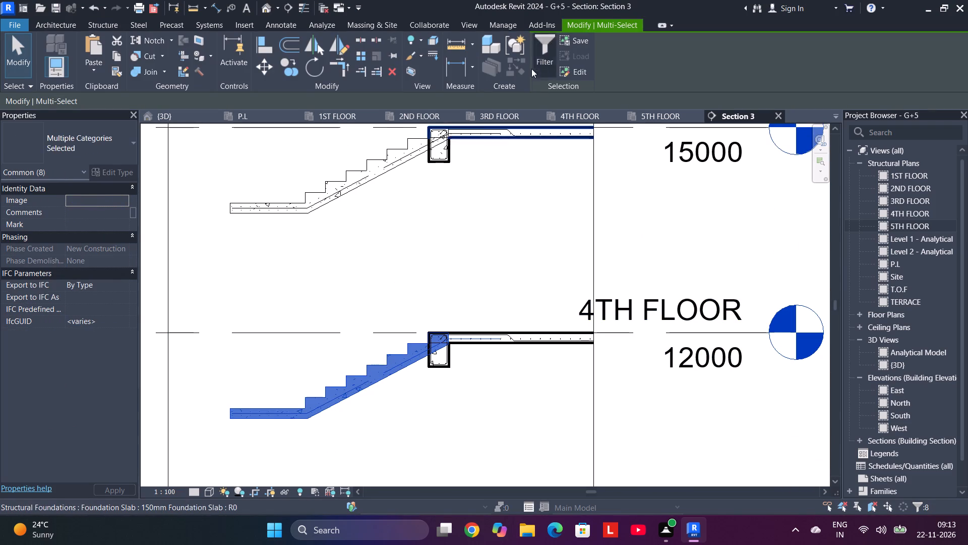
click(539, 59)
click(543, 205)
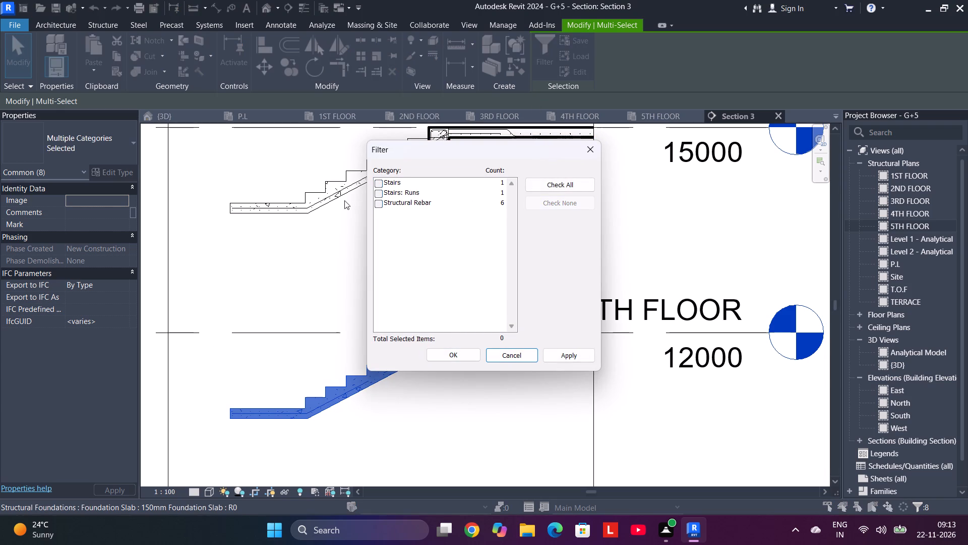
click(379, 202)
click(451, 350)
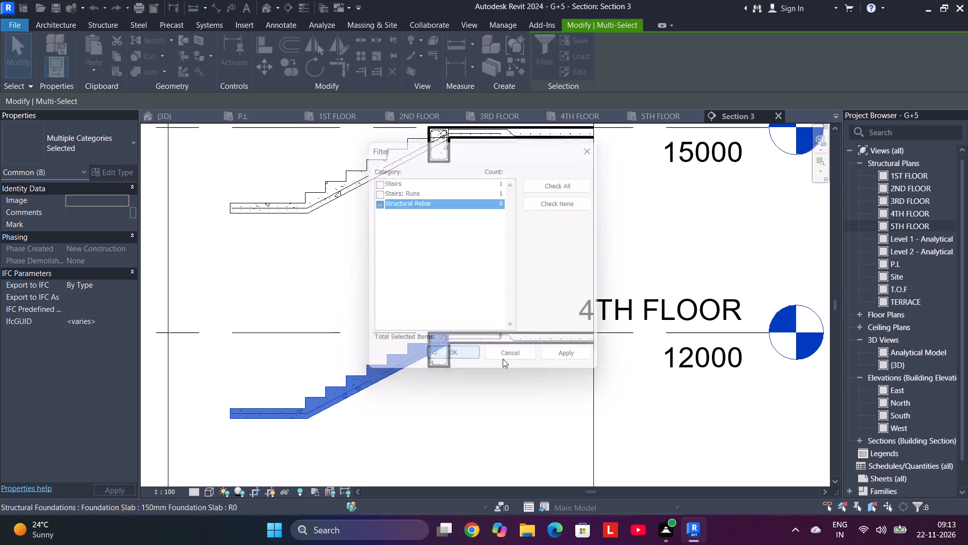
Check the selected 4TH FLOOR stair bars and turn off their View Unobscured state in the {3D} view.
scroll(361, 387, up, 7)
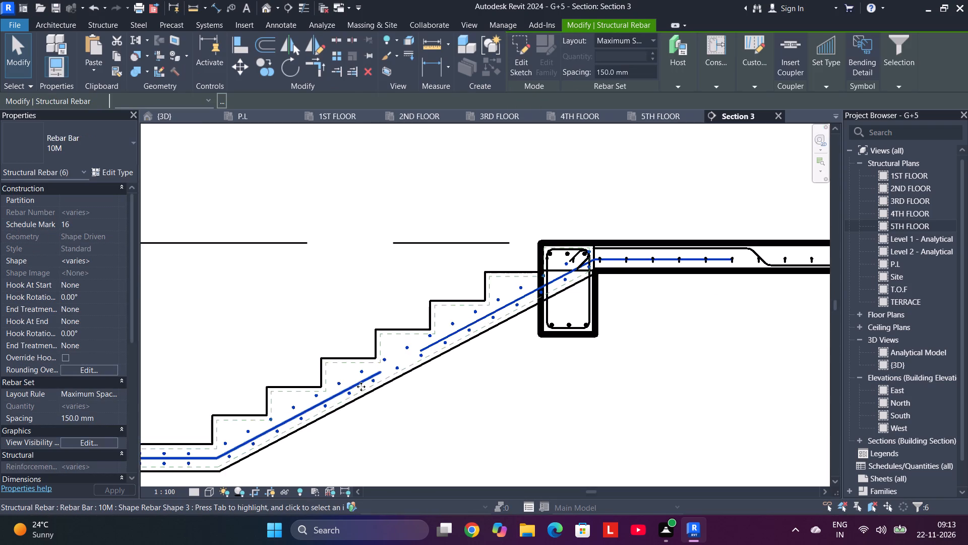
scroll(361, 387, down, 6)
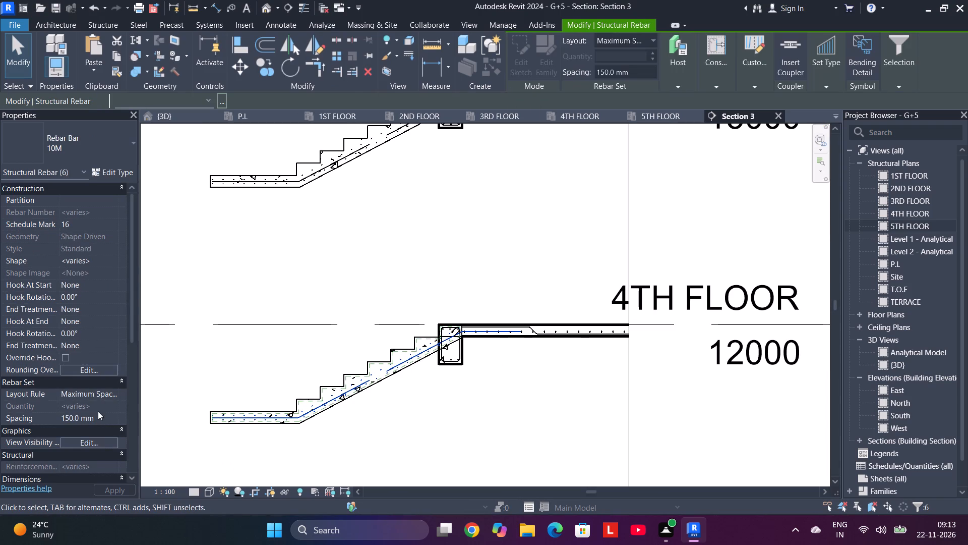
click(100, 441)
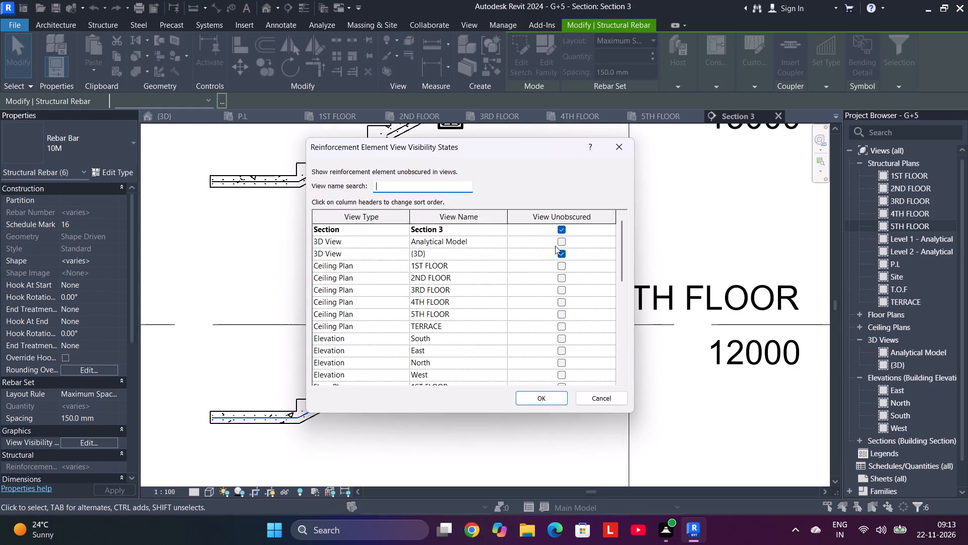
click(566, 254)
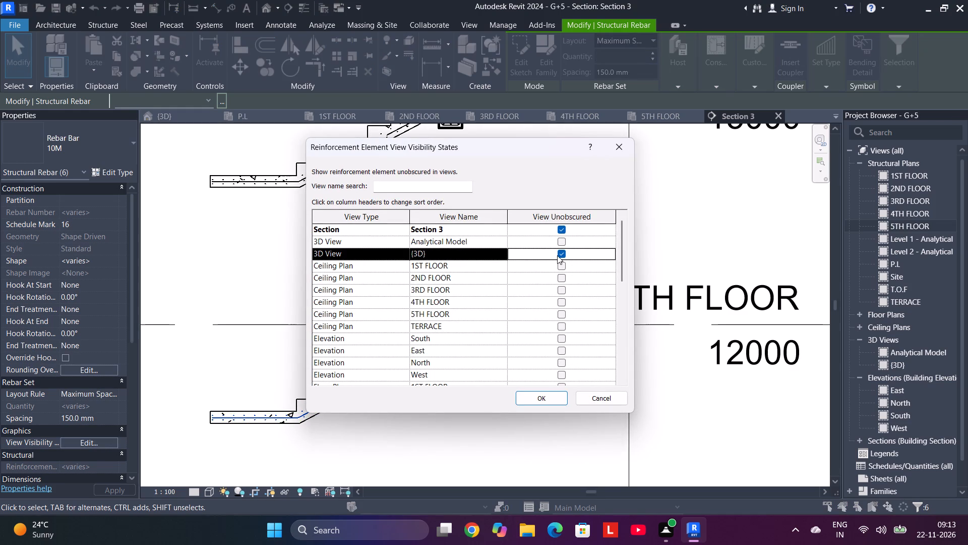
click(557, 255)
click(561, 253)
click(531, 397)
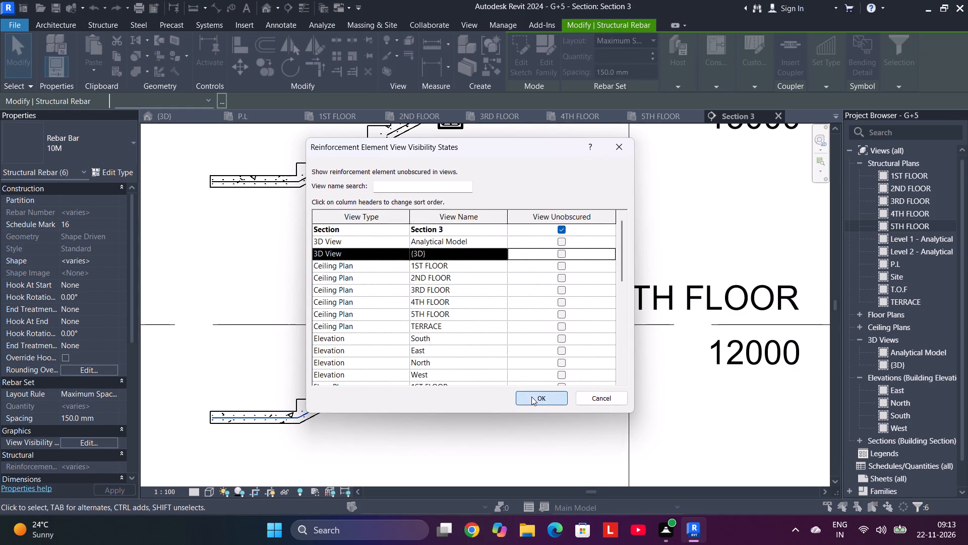
Select the stair flight below the 5TH FLOOR level with its reinforcement and filter the selection to Structural Rebar only.
middle_drag(393, 263, 434, 396)
drag(479, 331, 433, 271)
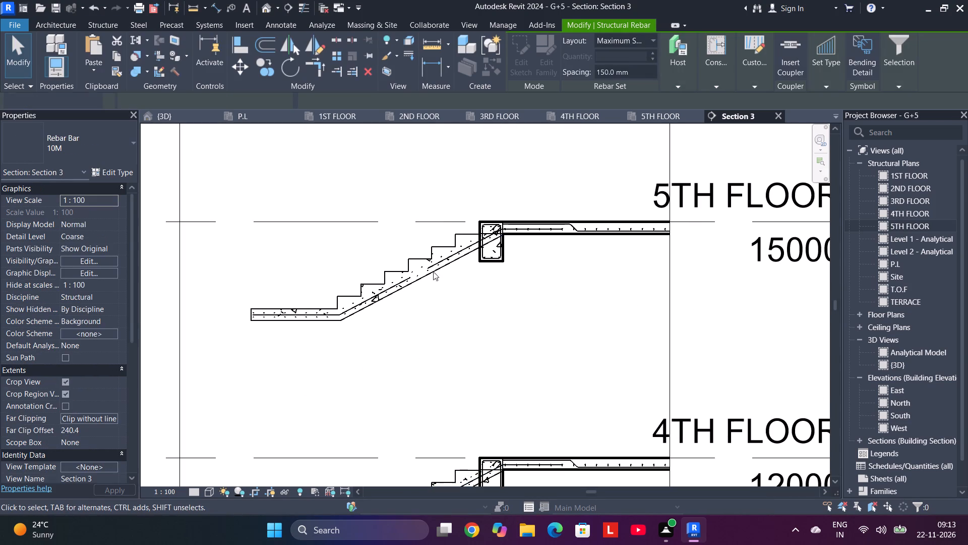
drag(433, 271, 202, 245)
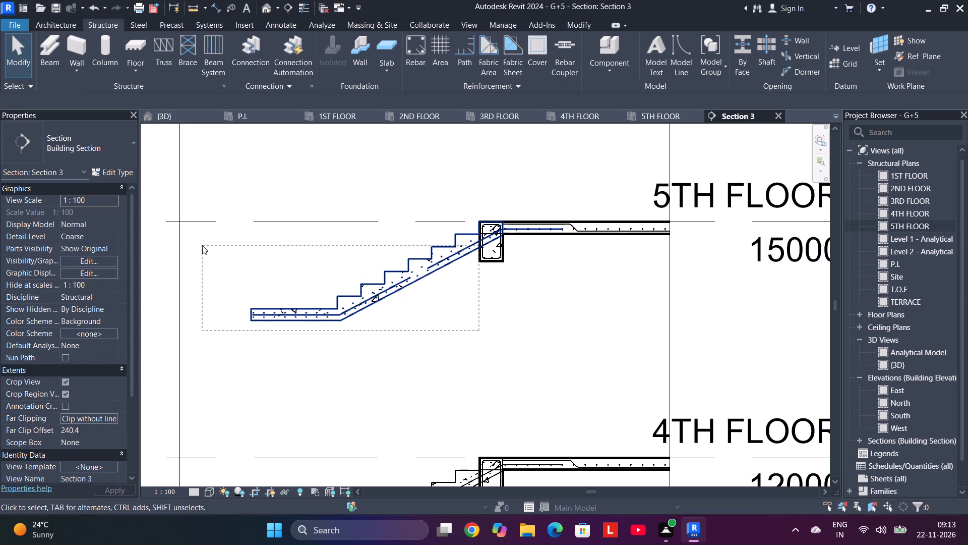
click(544, 51)
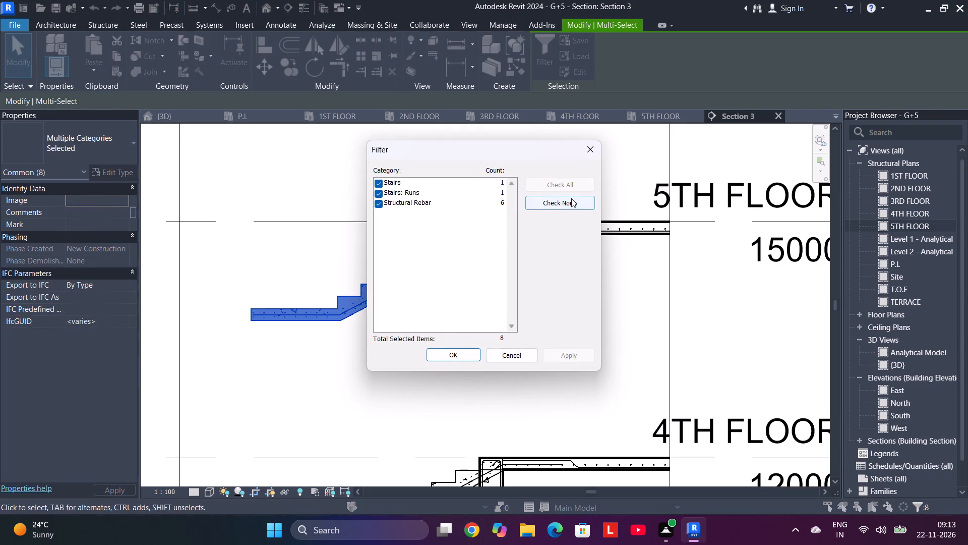
click(571, 198)
click(380, 205)
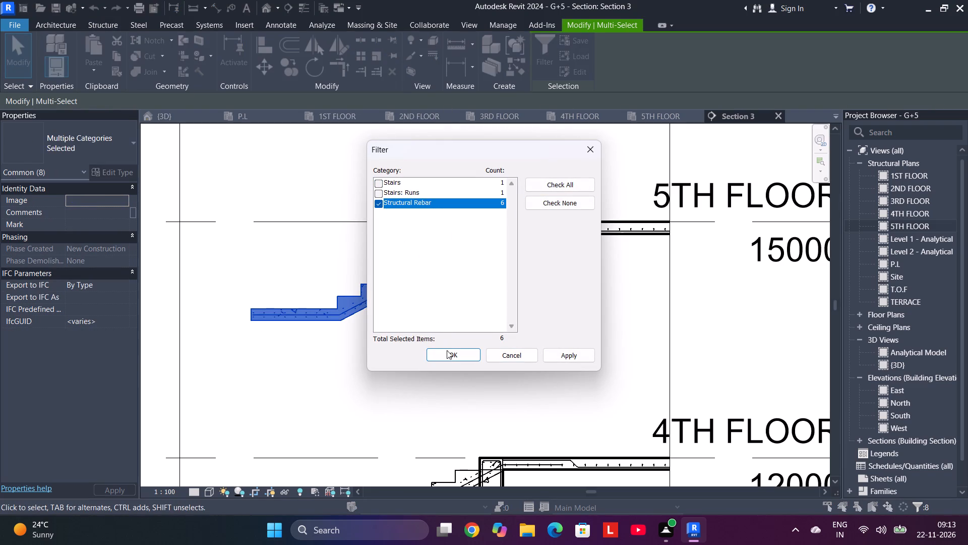
click(447, 352)
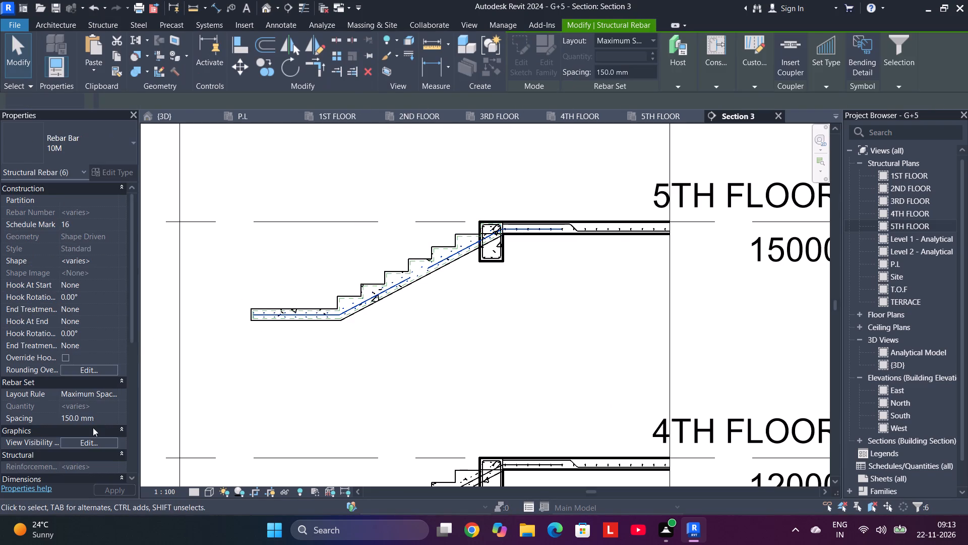
Turn off View Unobscured in the {3D} view for the selected 5TH FLOOR stair rebar.
click(93, 441)
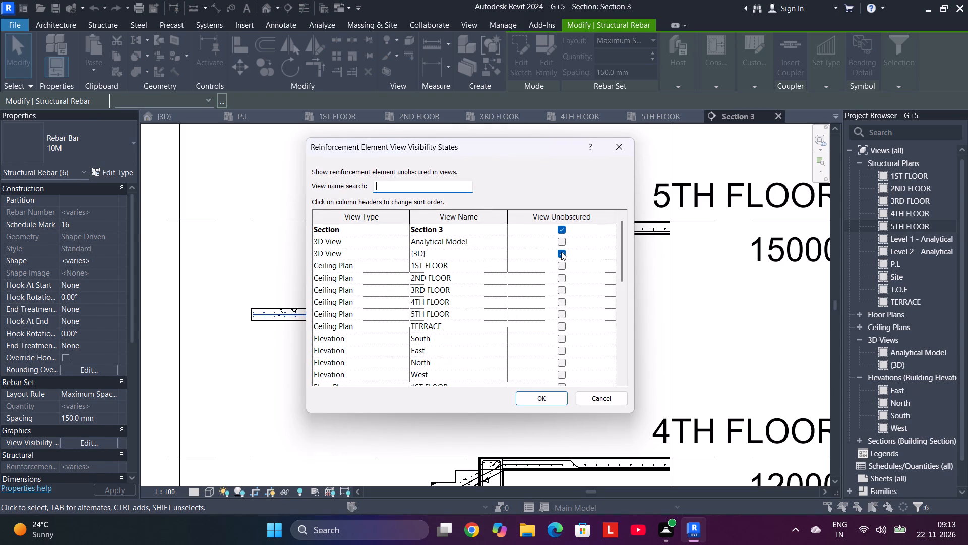
click(560, 252)
click(532, 391)
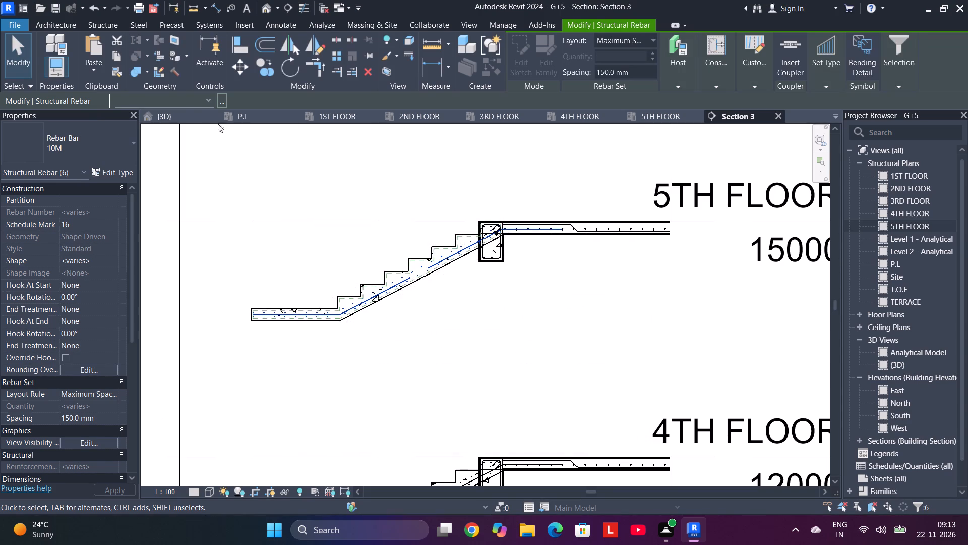
Select the stair flight below the TERRACE level with its reinforcement in Section 3 and filter the selection to Structural Rebar only.
click(178, 117)
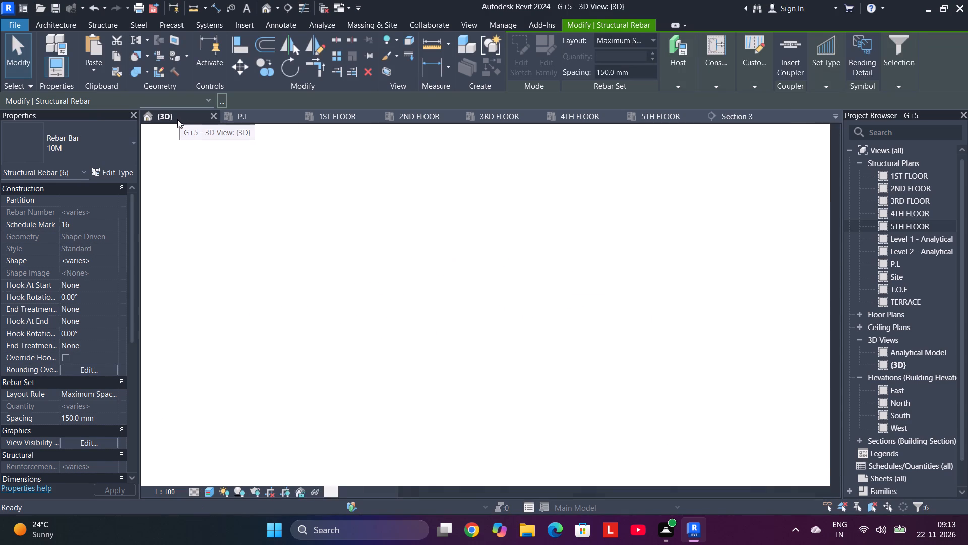
scroll(484, 306, down, 11)
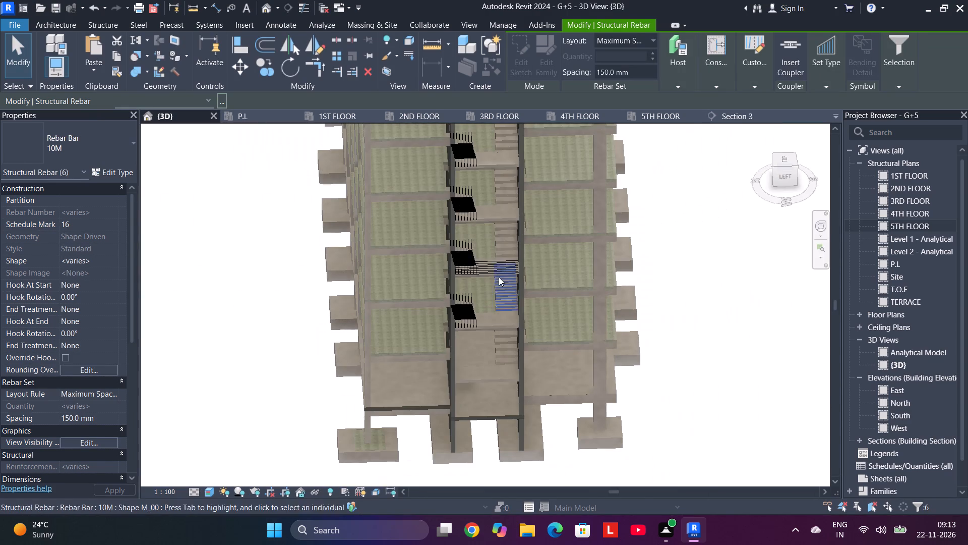
middle_drag(500, 215, 480, 367)
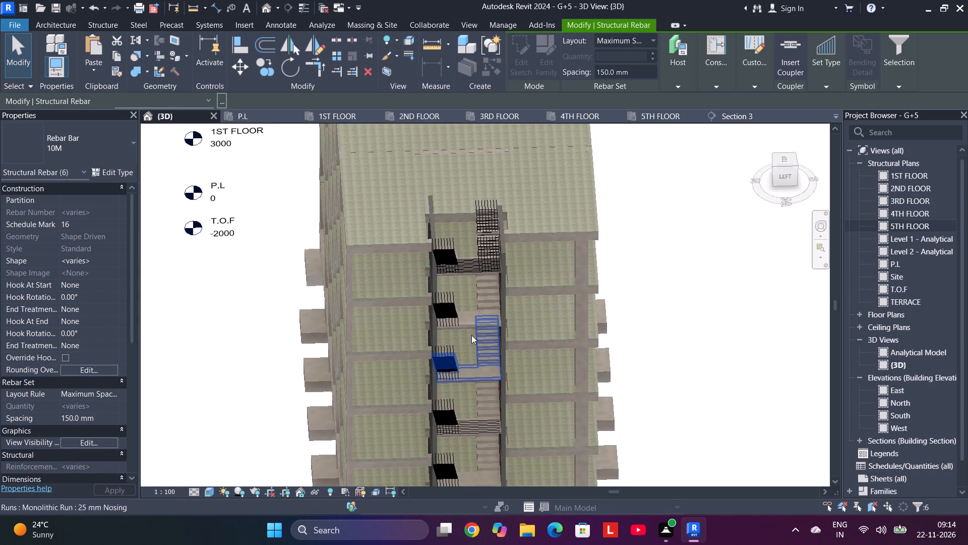
scroll(482, 241, up, 3)
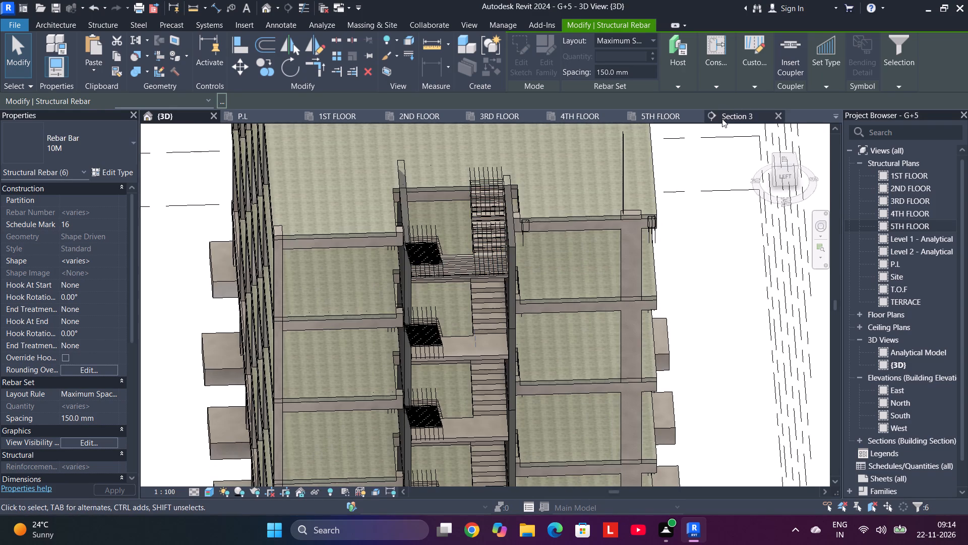
click(722, 119)
scroll(447, 197, down, 2)
middle_drag(447, 197, 440, 406)
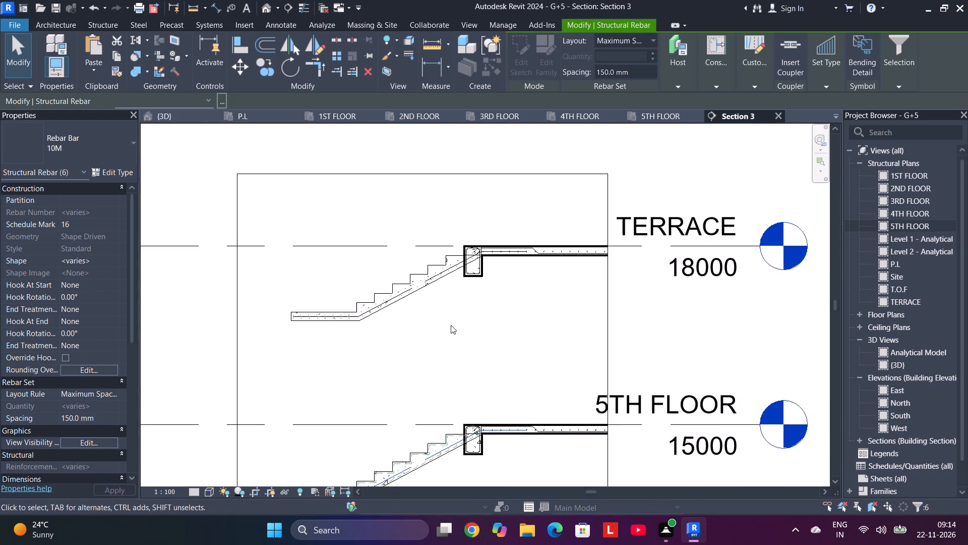
scroll(451, 325, down, 2)
middle_drag(453, 325, 451, 360)
scroll(452, 360, up, 1)
click(426, 360)
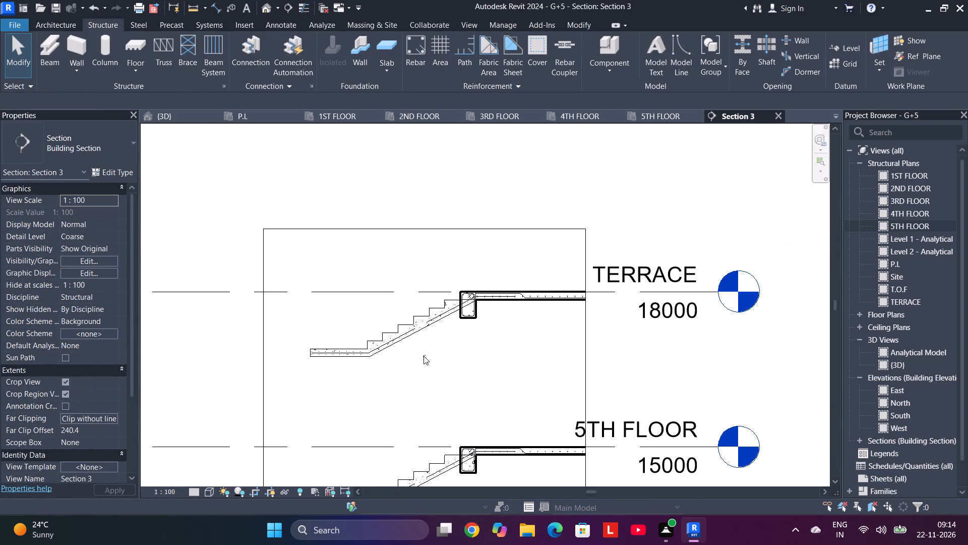
drag(450, 356, 308, 305)
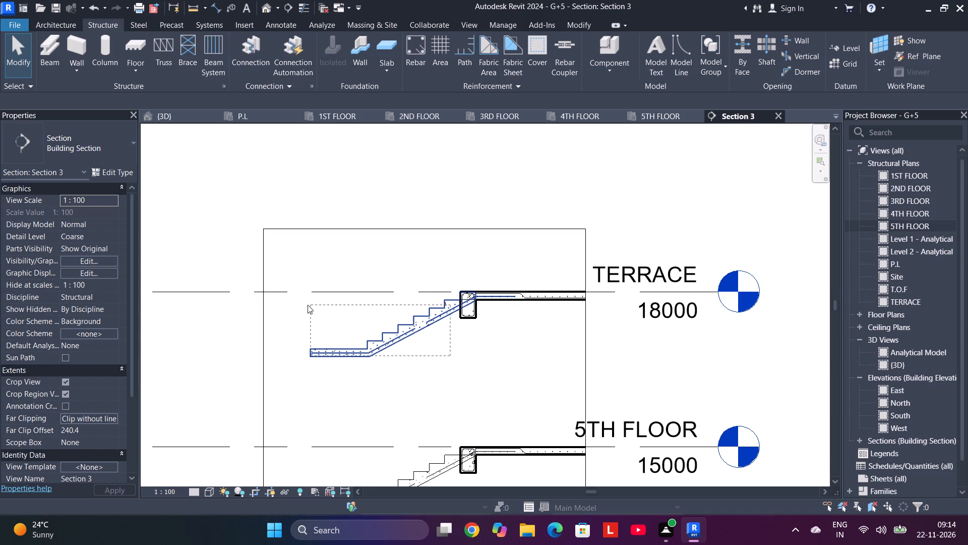
drag(308, 305, 289, 311)
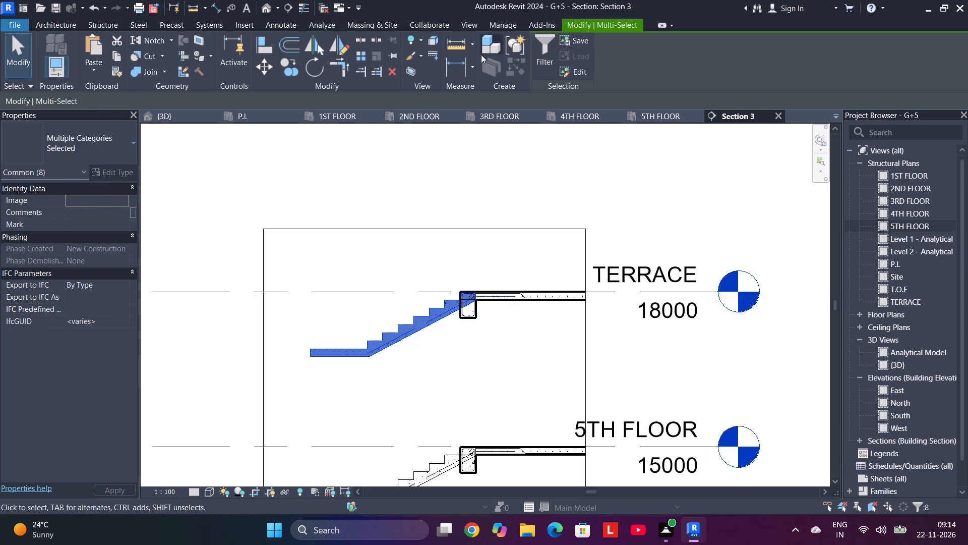
click(541, 46)
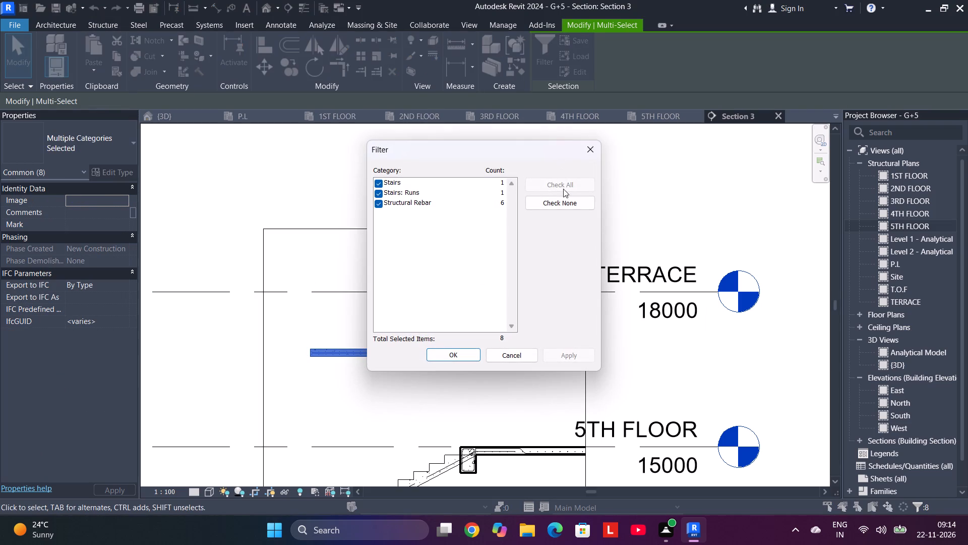
click(562, 197)
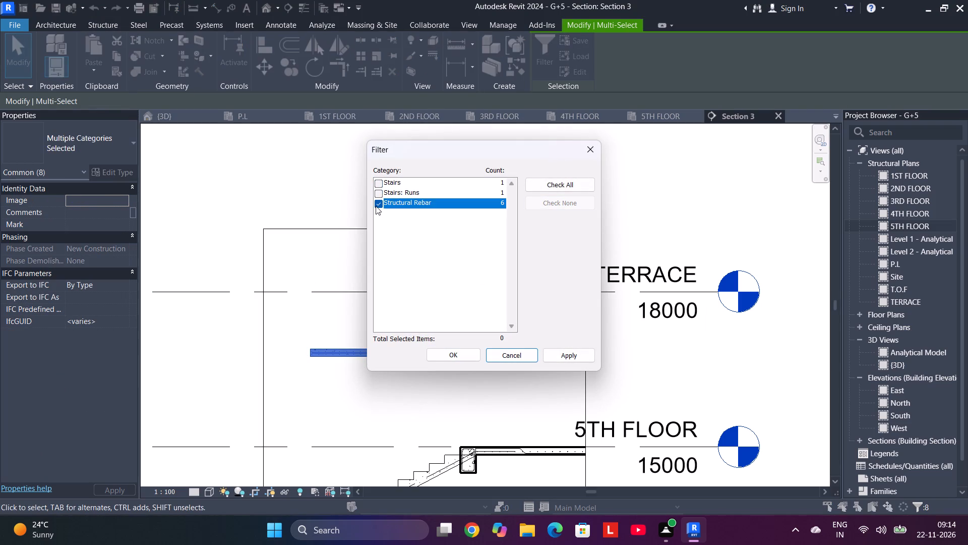
click(376, 206)
click(443, 355)
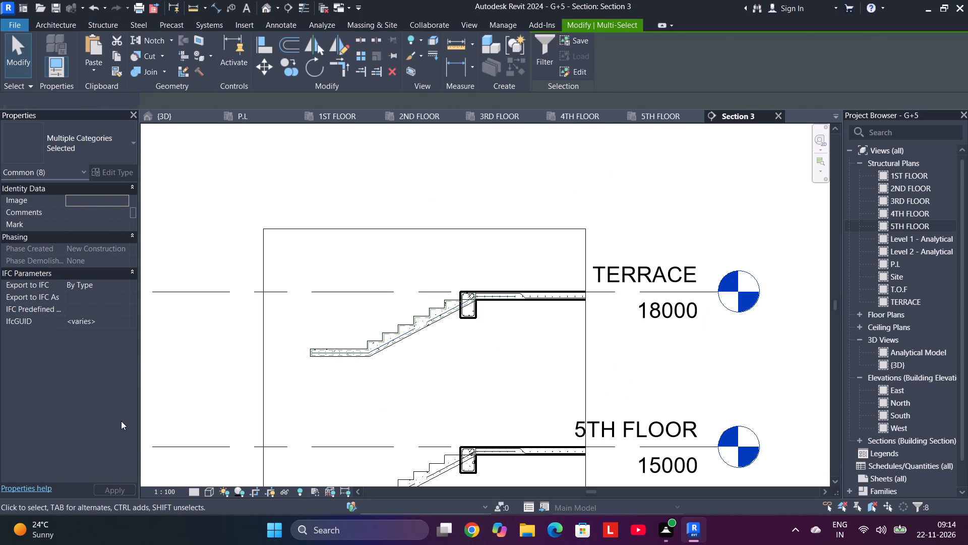
Turn off View Unobscured in the {3D} view for the selected TERRACE stair rebar.
click(101, 437)
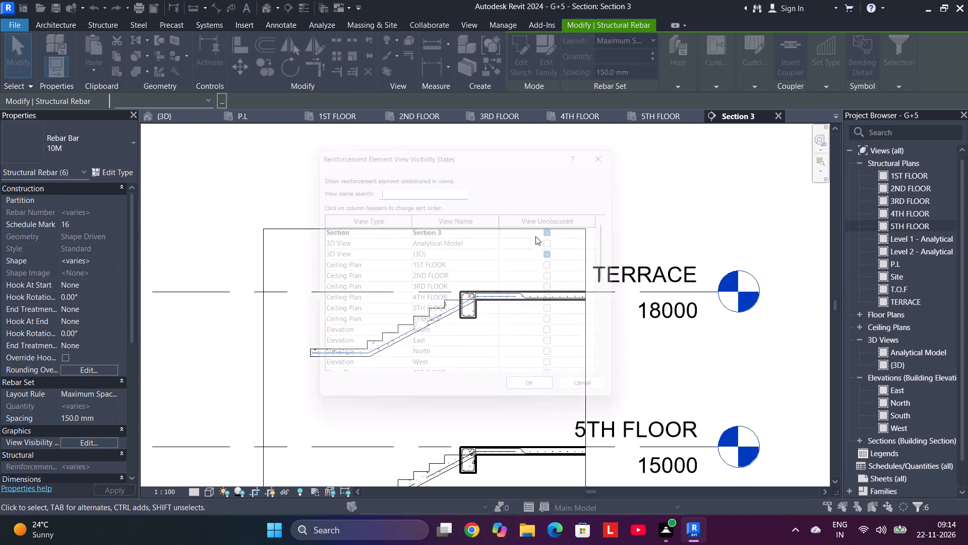
click(559, 253)
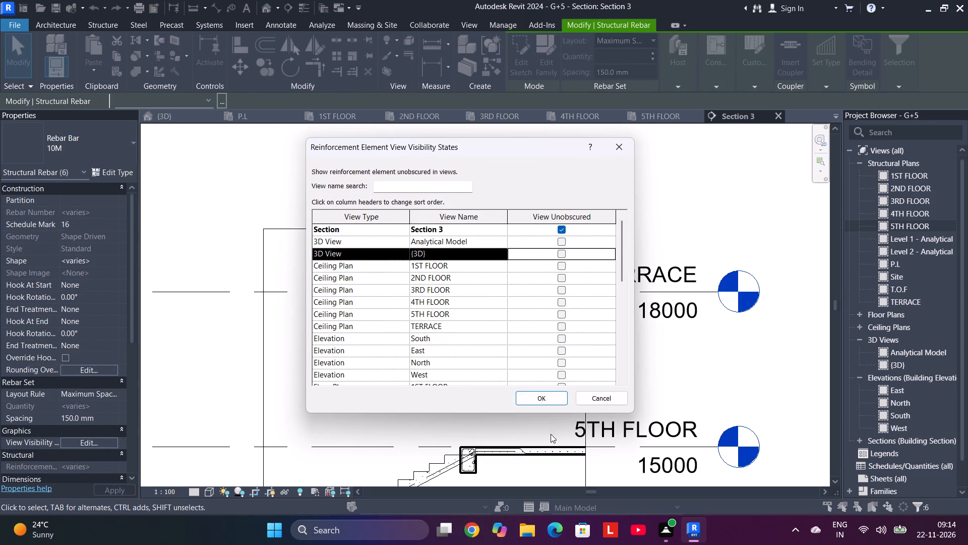
click(538, 395)
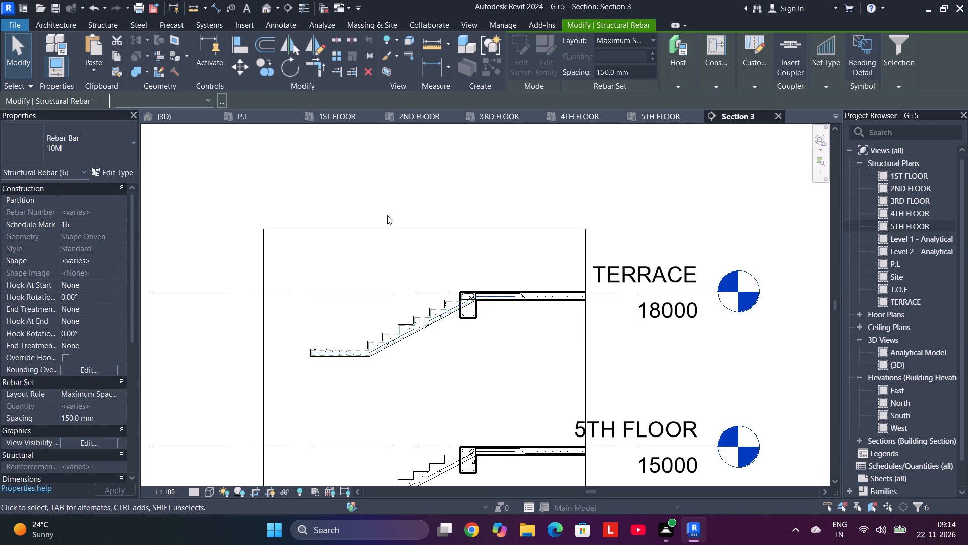
Move the Section 3 line in the 1ST FLOOR plan so it cuts through the other stair flight, marked UP.
scroll(484, 251, down, 8)
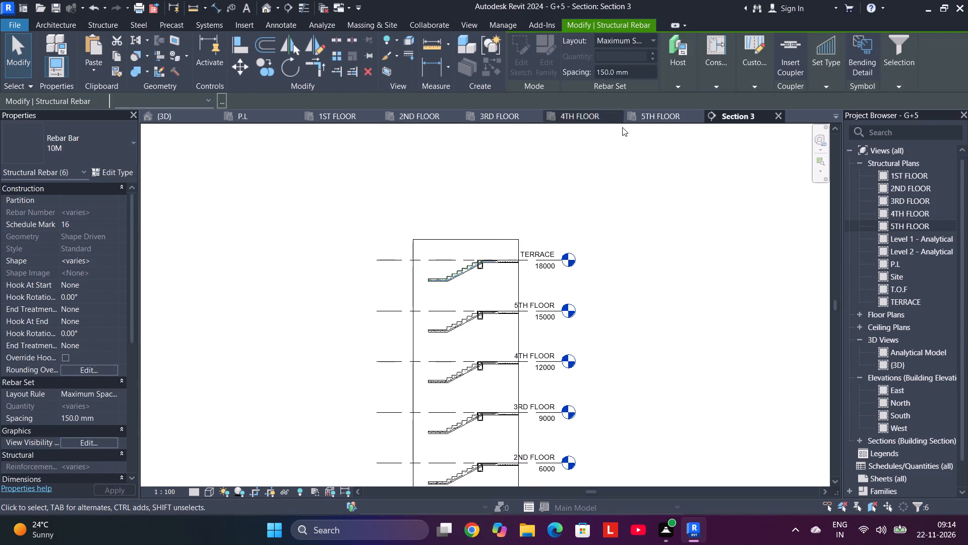
click(342, 116)
scroll(360, 249, down, 4)
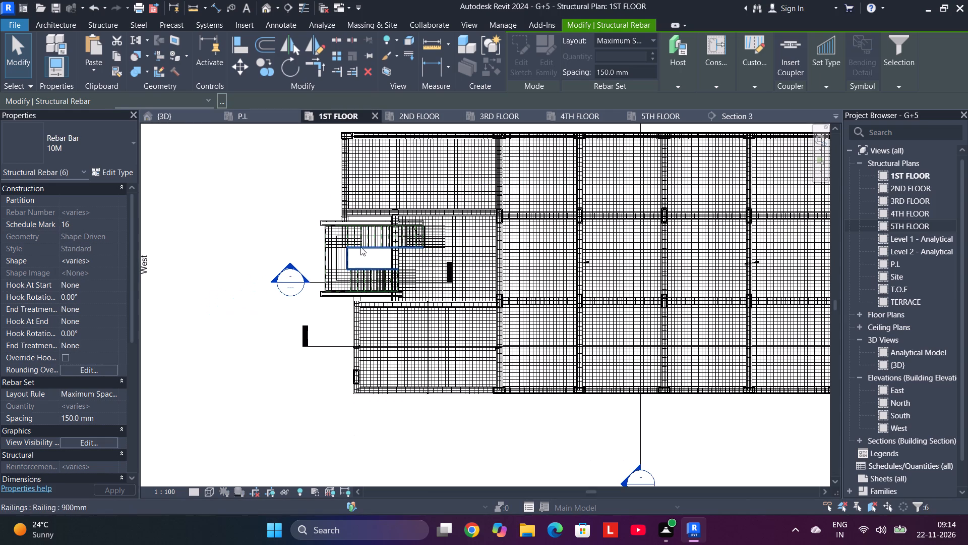
click(298, 248)
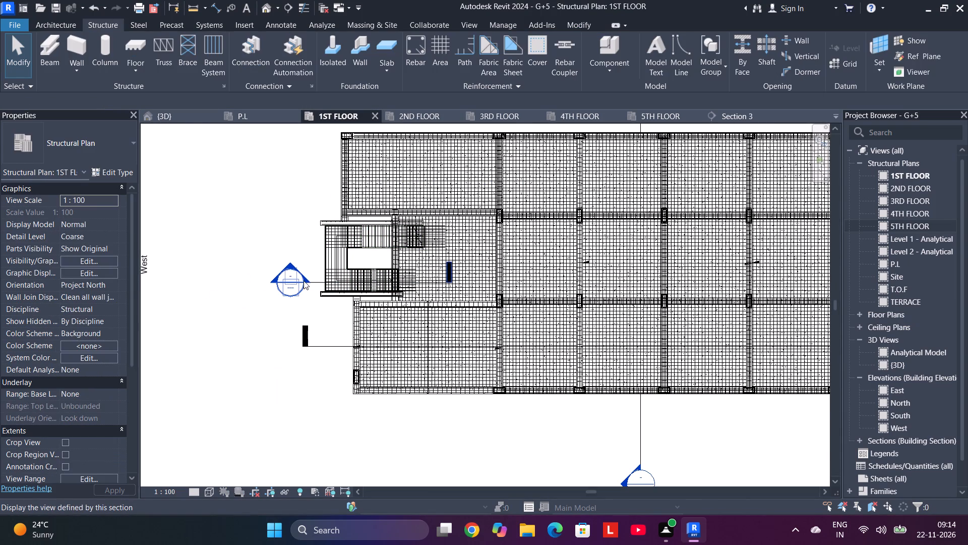
scroll(304, 281, up, 3)
click(312, 279)
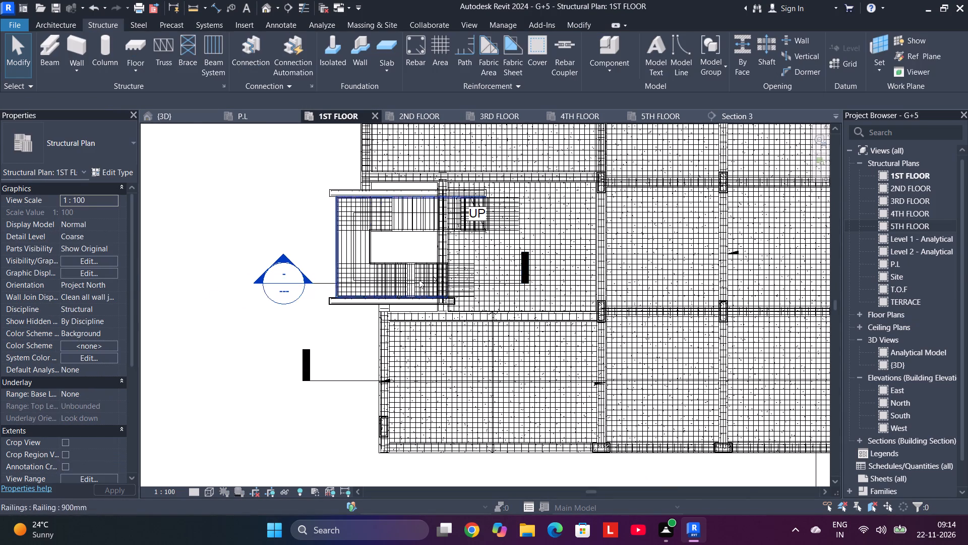
click(522, 265)
drag(527, 270, 534, 226)
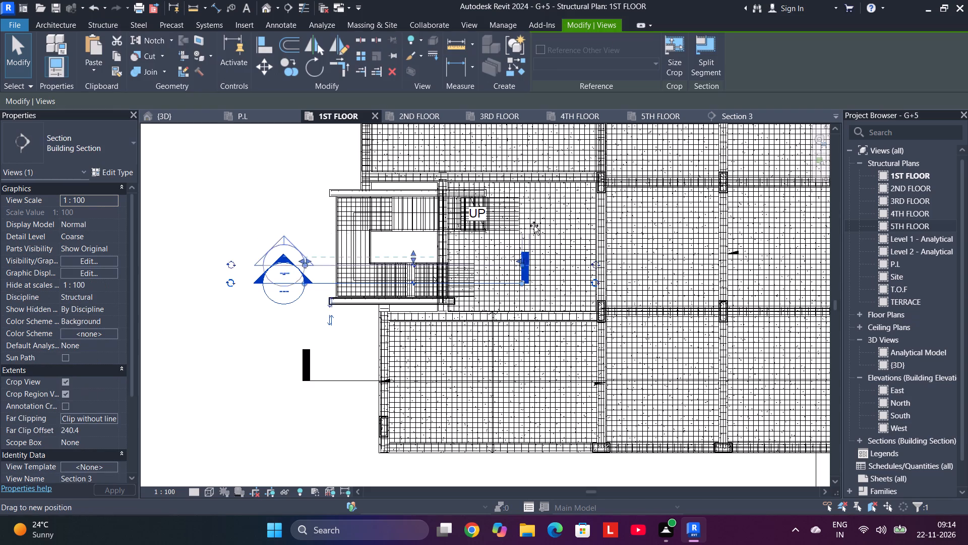
drag(534, 226, 539, 203)
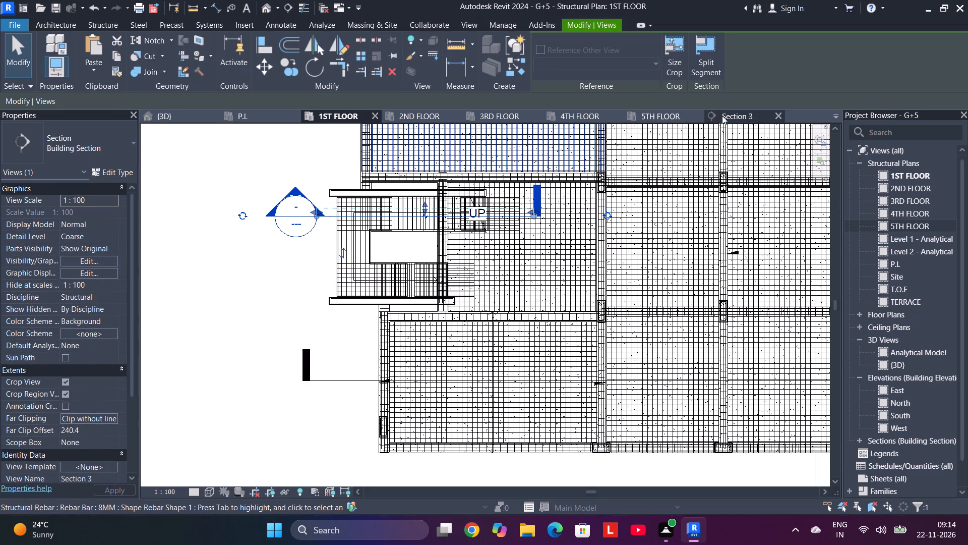
Select the stair flight rising from the 5TH FLOOR level together with its reinforcement in Section 3.
click(726, 113)
scroll(547, 202, down, 6)
scroll(531, 259, up, 5)
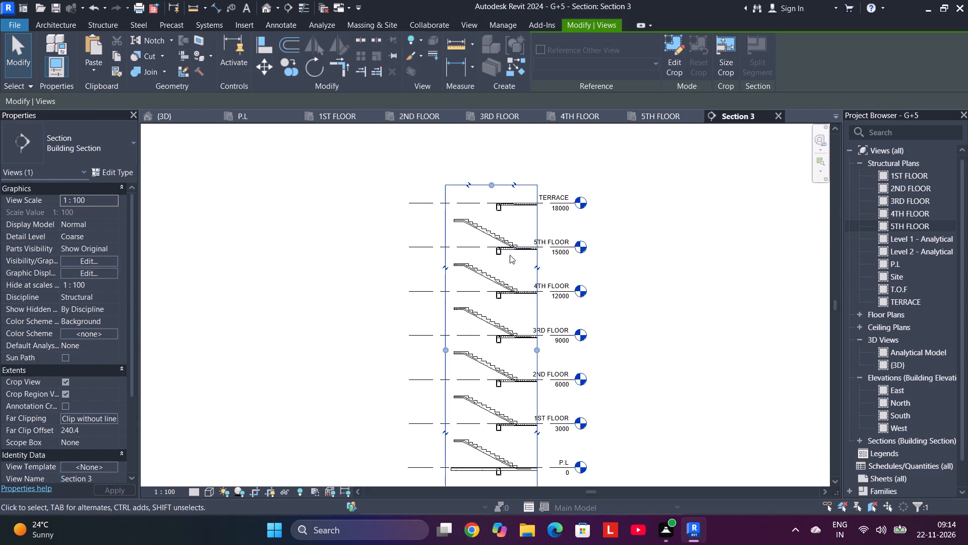
scroll(505, 232, up, 4)
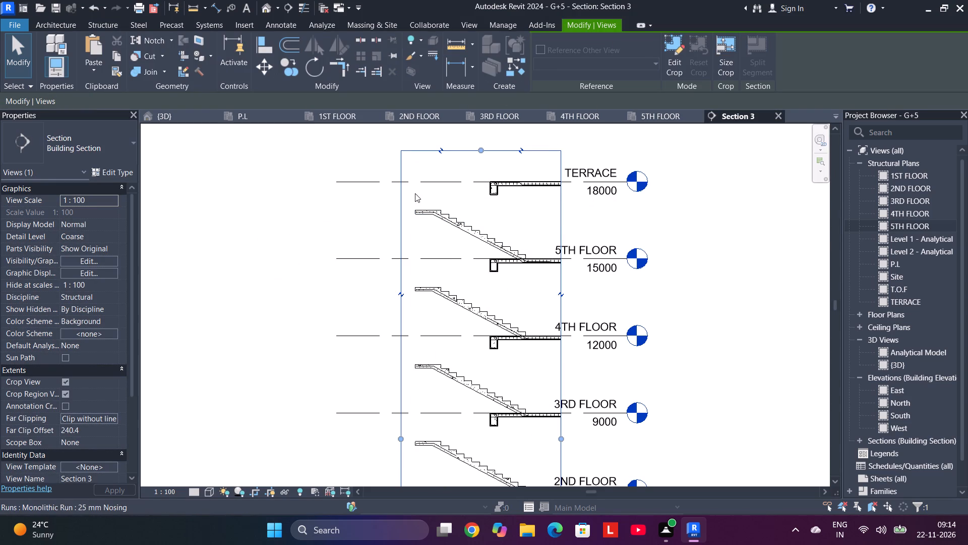
drag(415, 193, 421, 209)
scroll(549, 223, up, 5)
drag(507, 251, 447, 270)
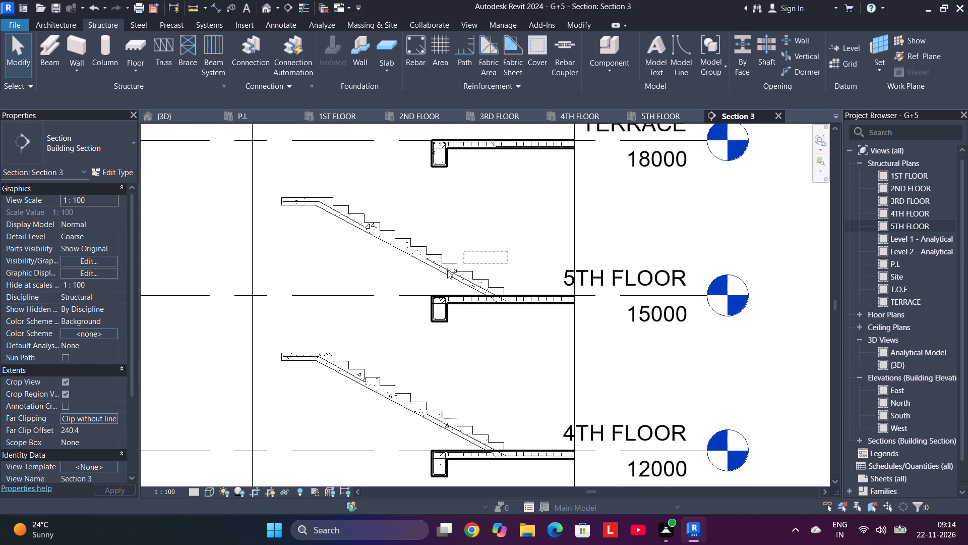
drag(447, 270, 271, 193)
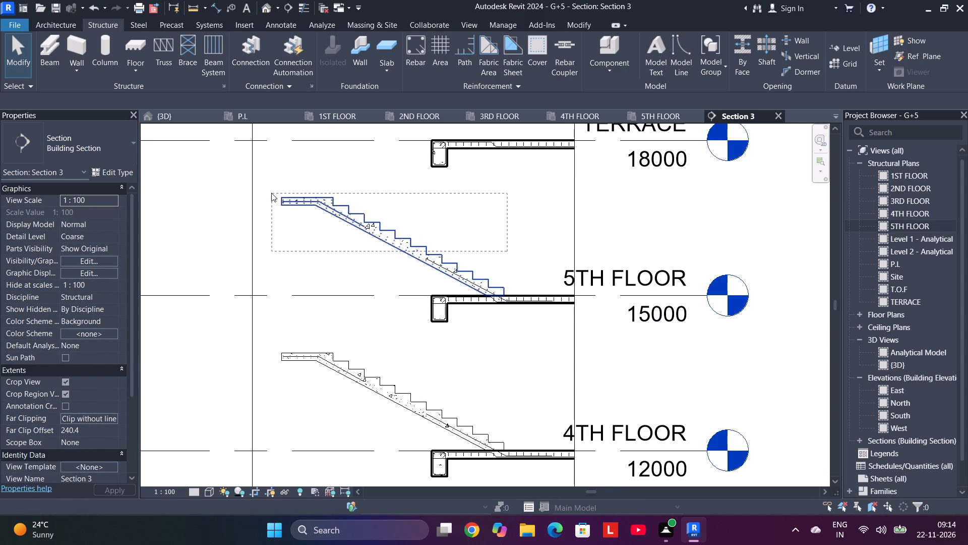
drag(271, 193, 494, 252)
drag(527, 278, 264, 229)
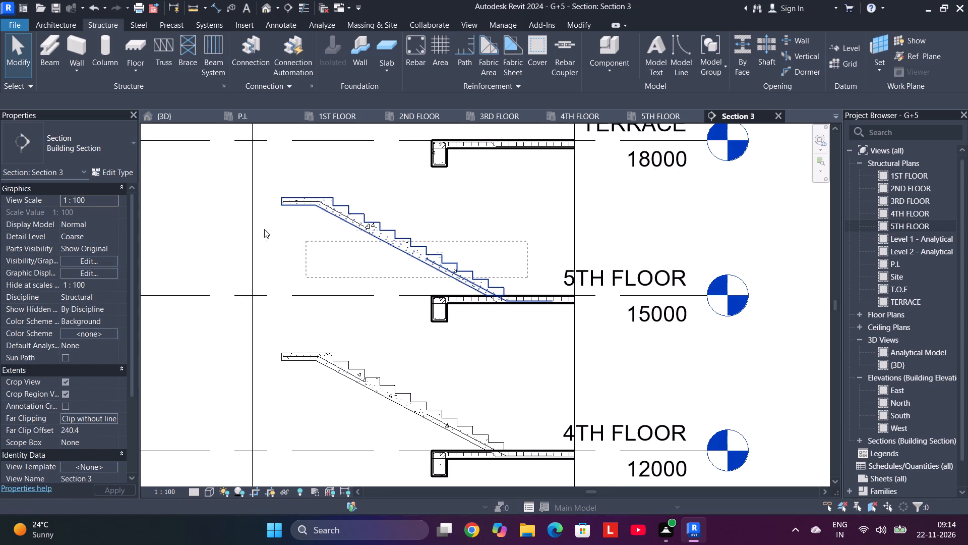
drag(264, 229, 267, 188)
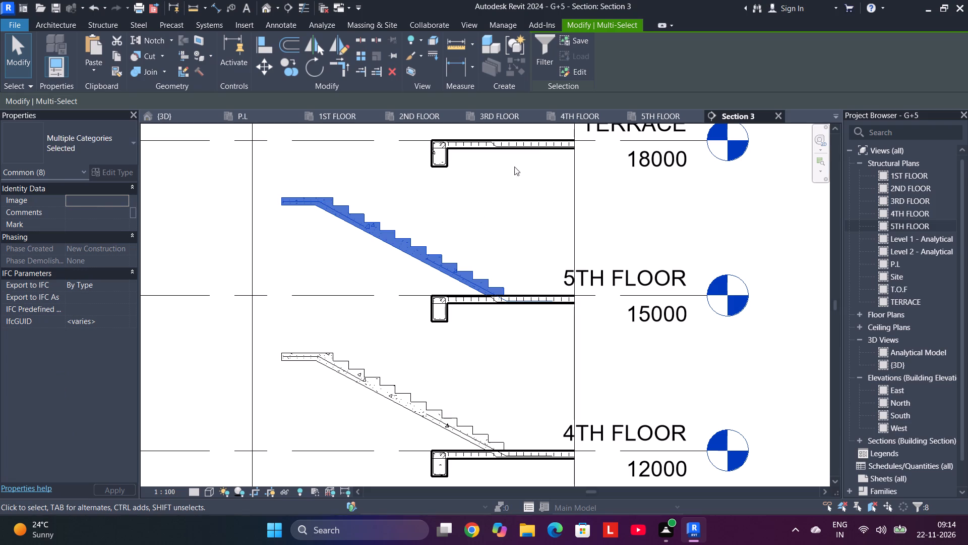
Add the stair flights rising from the 4TH, 3RD, 2ND and 1ST FLOOR levels, with their reinforcement, to the selection.
ctrl+drag(514, 431, 481, 430)
ctrl+drag(481, 430, 287, 336)
scroll(466, 376, down, 2)
middle_drag(471, 378, 474, 373)
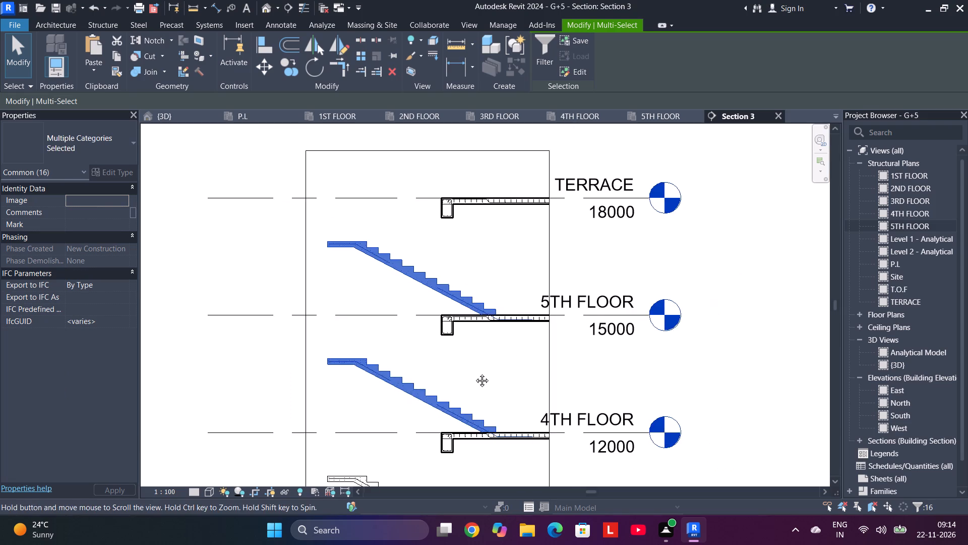
middle_drag(474, 373, 458, 83)
scroll(458, 84, down, 1)
ctrl+drag(475, 304, 450, 322)
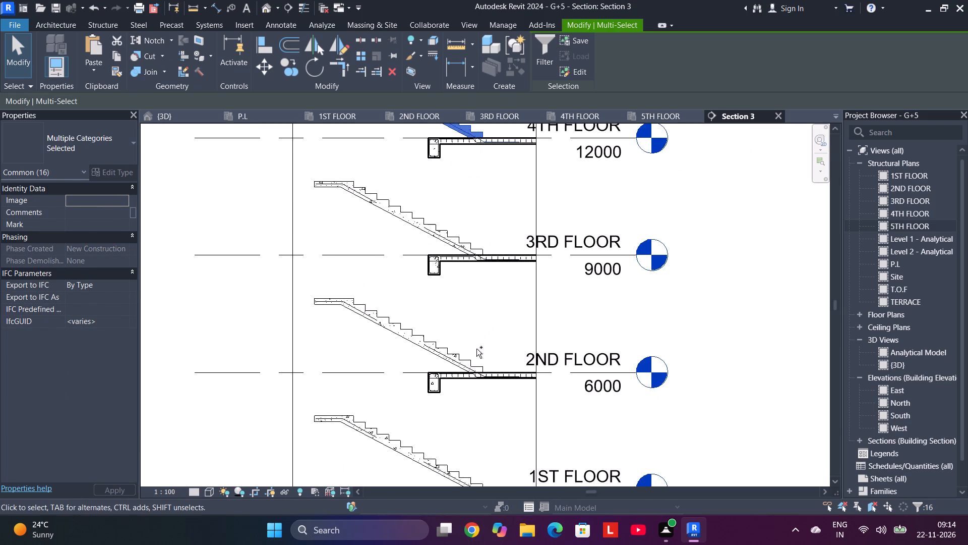
ctrl+drag(476, 349, 316, 275)
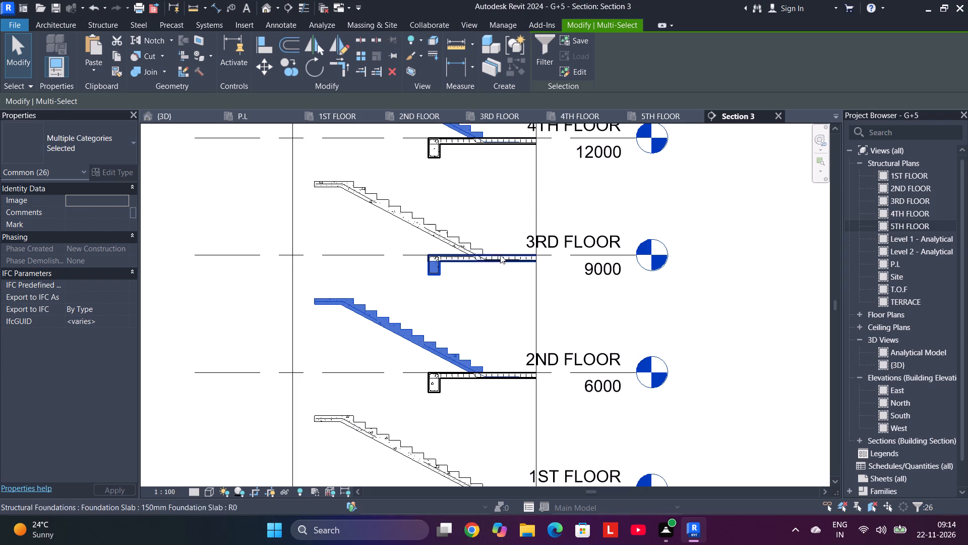
ctrl+drag(503, 219, 278, 179)
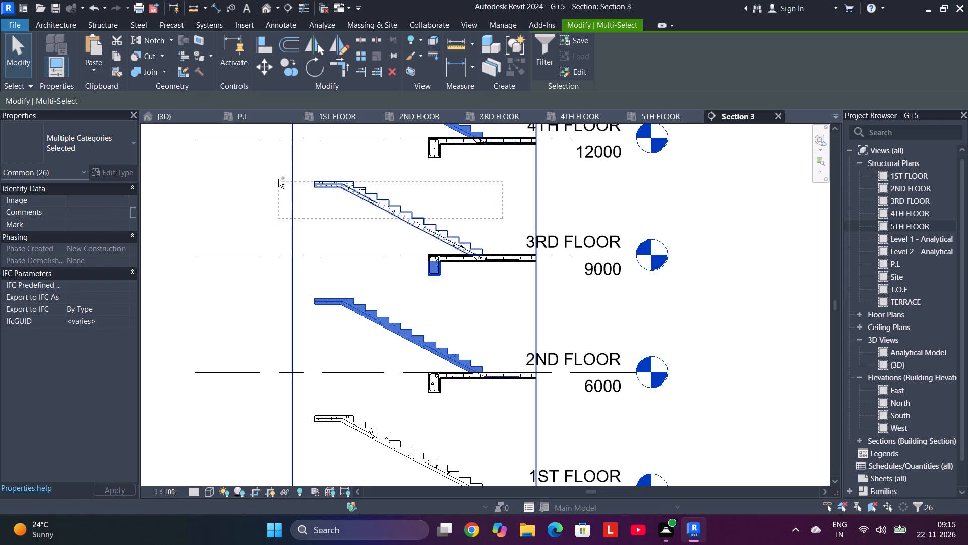
ctrl+drag(278, 179, 316, 171)
scroll(423, 239, down, 5)
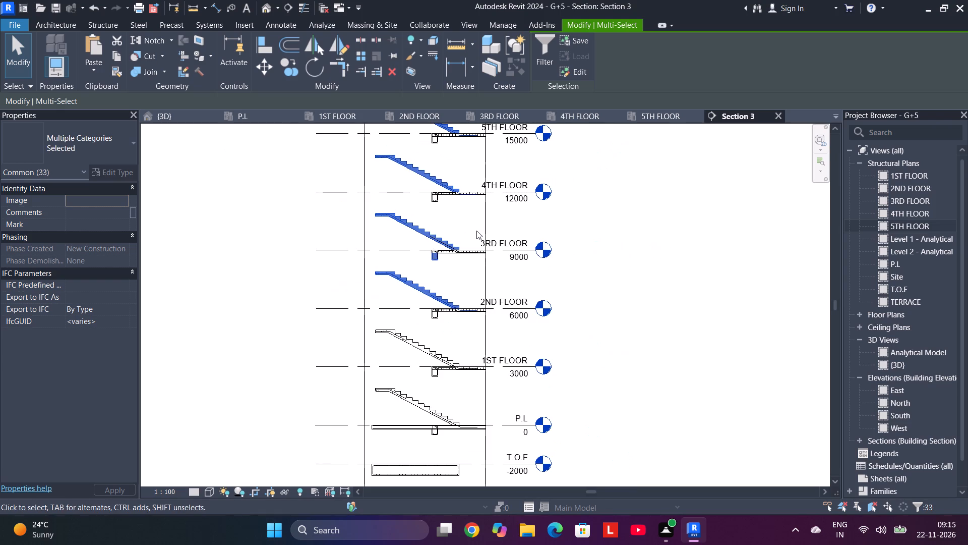
scroll(465, 357, up, 6)
ctrl+drag(463, 358, 263, 280)
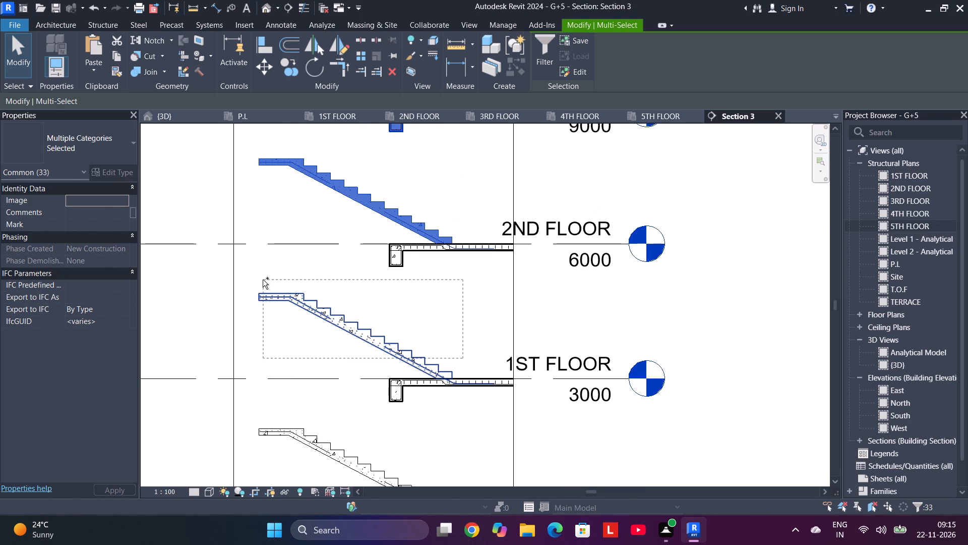
ctrl+drag(263, 280, 253, 278)
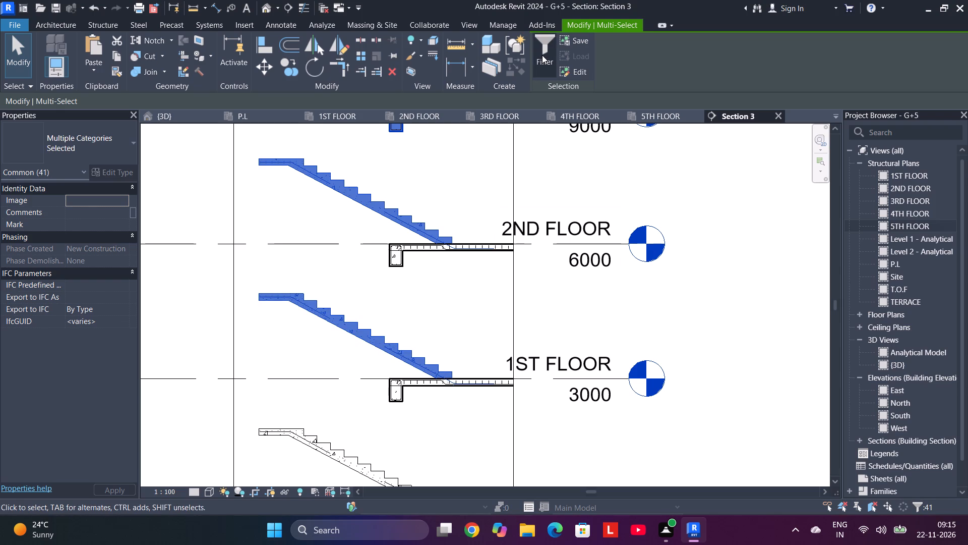
Filter the multi-category selection in Section 3 down to Structural Rebar only.
click(542, 55)
click(550, 203)
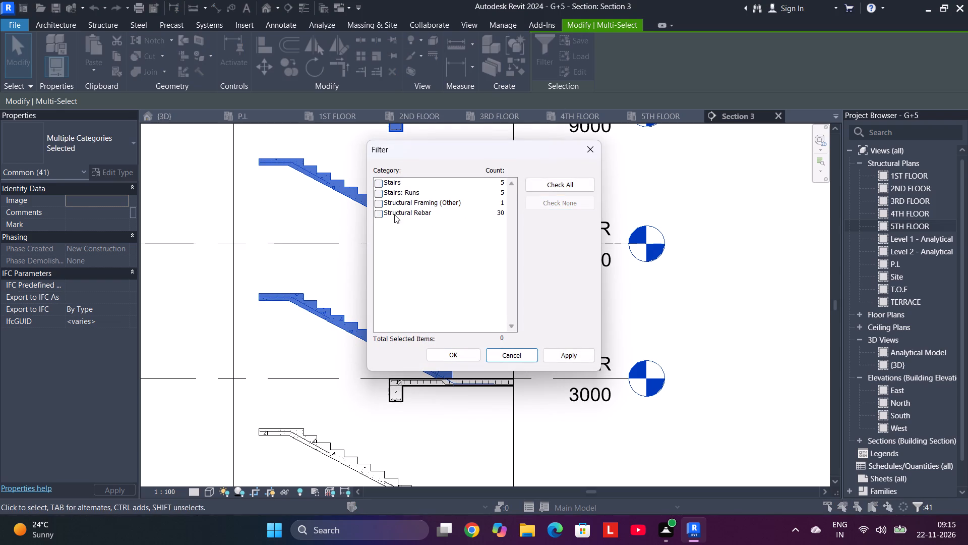
click(376, 212)
click(450, 353)
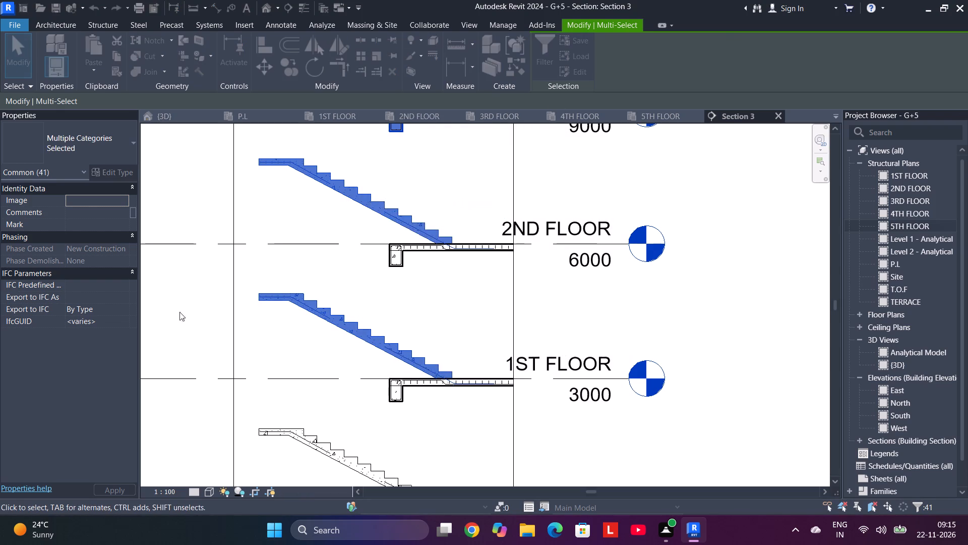
Turn off View Unobscured in the {3D} view for the selected rebar of the five stair flights.
click(79, 442)
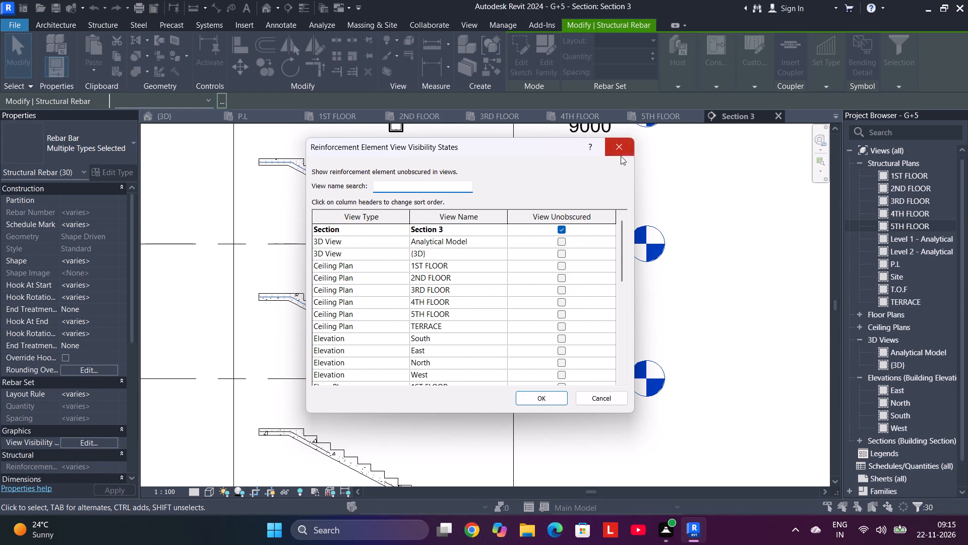
click(563, 252)
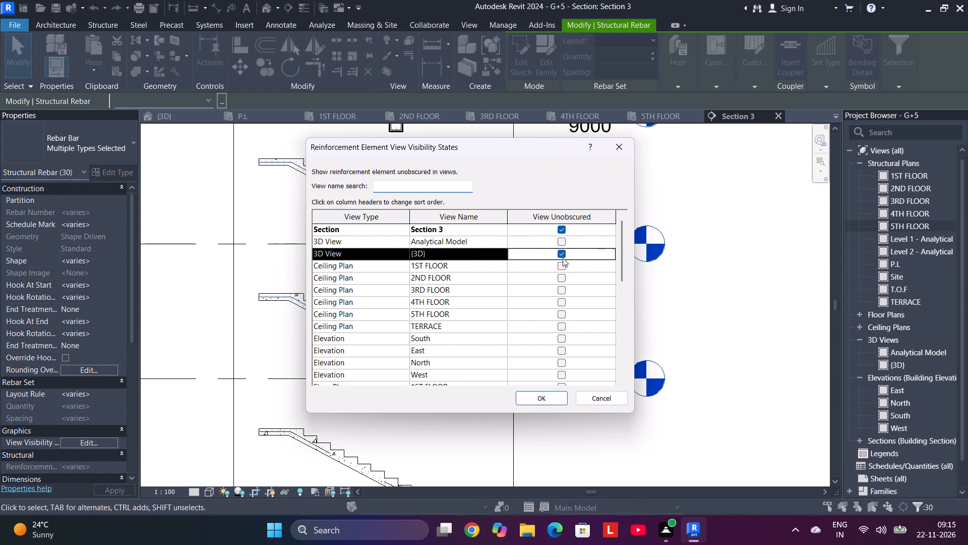
click(537, 401)
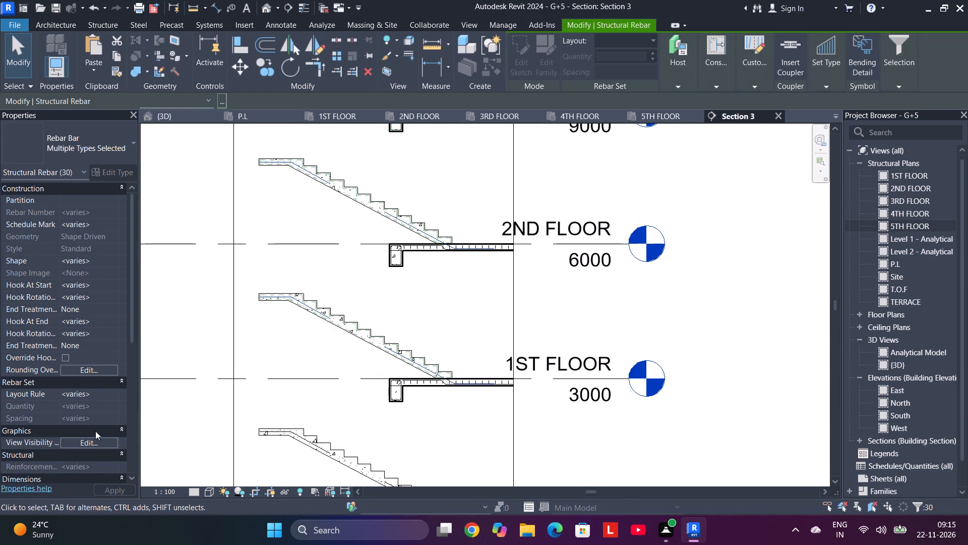
click(95, 440)
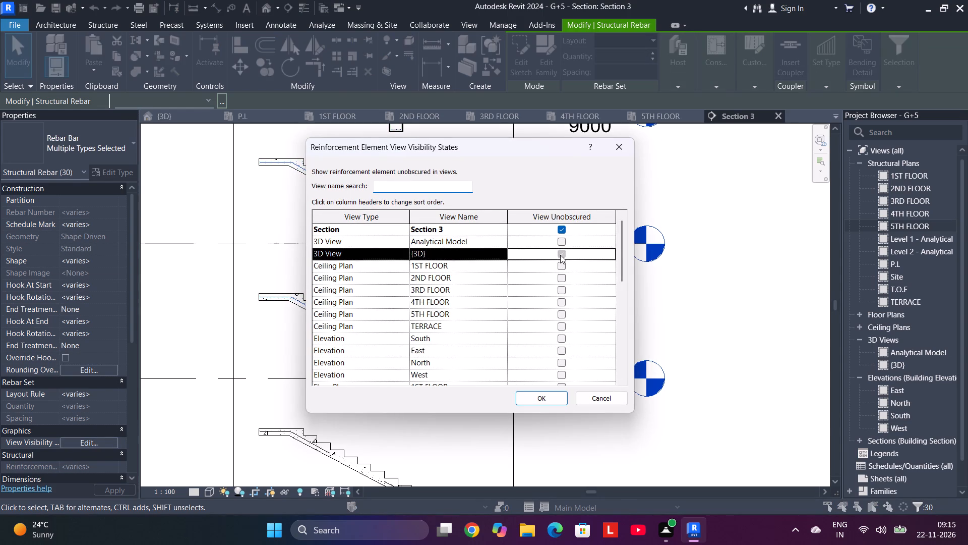
click(560, 255)
click(533, 395)
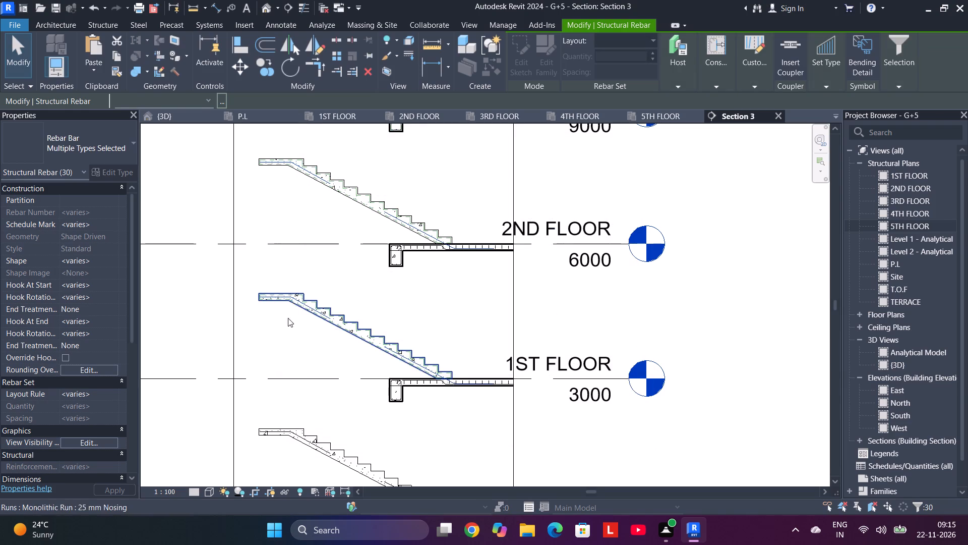
In the {3D} view, turn off View Unobscured in {3D} for the 10M rebar set still showing through a middle stair flight.
click(184, 120)
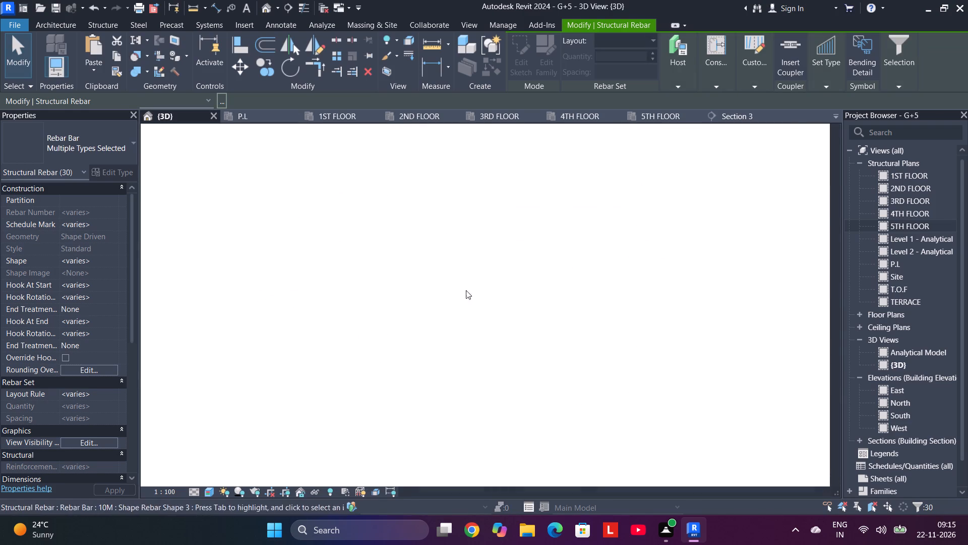
scroll(478, 286, down, 2)
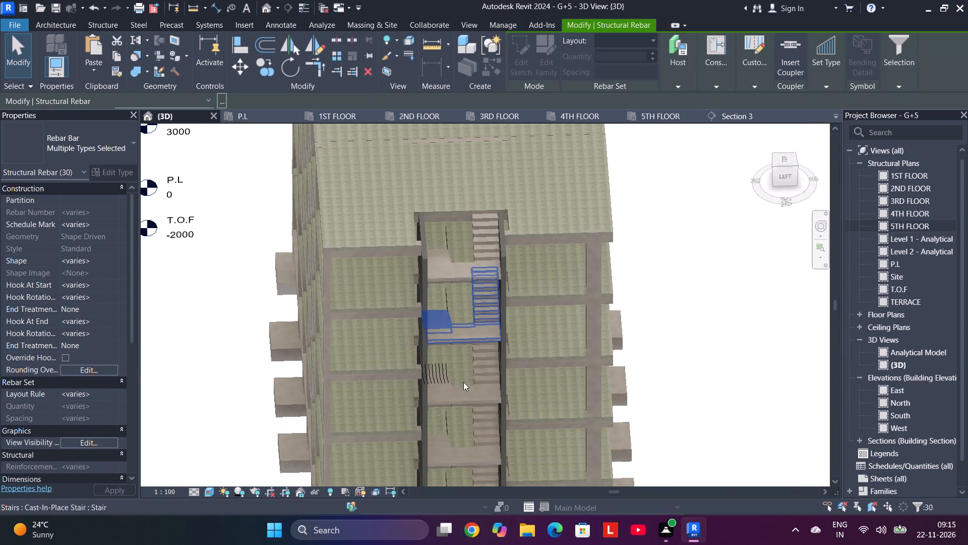
middle_drag(463, 382, 461, 255)
middle_click(461, 254)
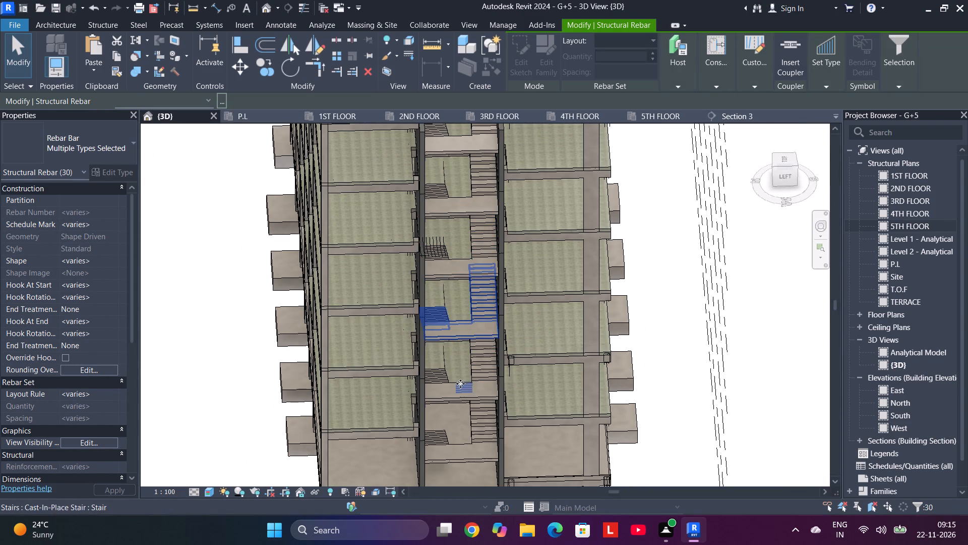
scroll(461, 393, up, 7)
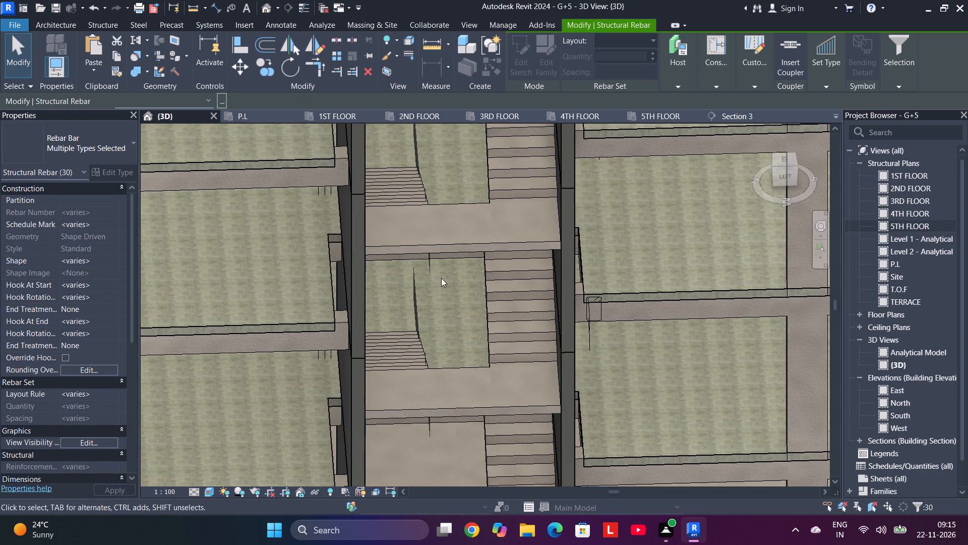
middle_drag(450, 182, 503, 452)
scroll(480, 285, up, 4)
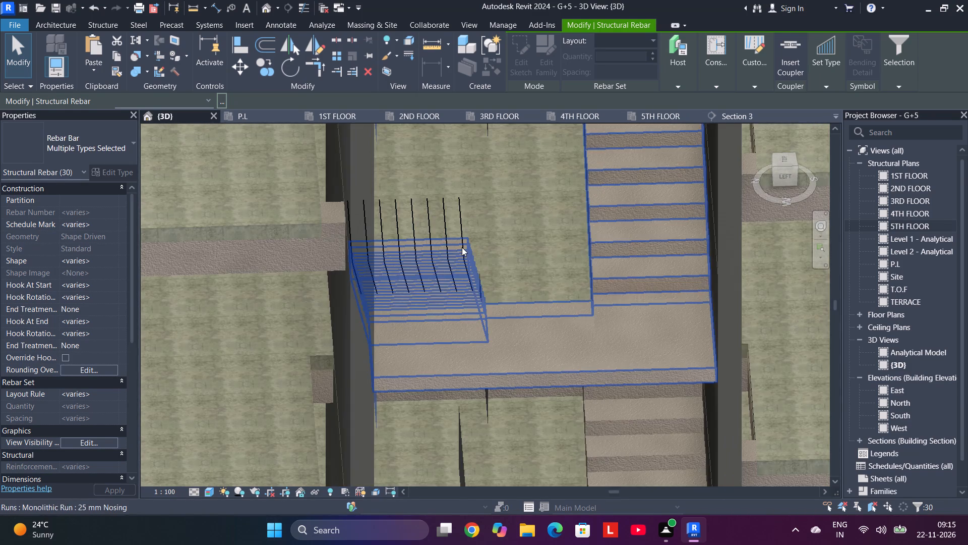
scroll(454, 233, up, 5)
click(465, 197)
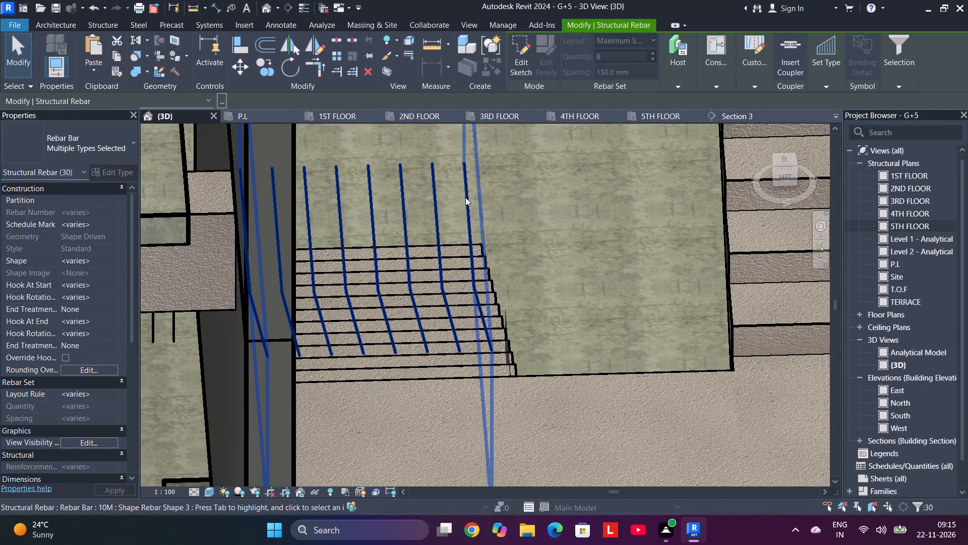
click(90, 446)
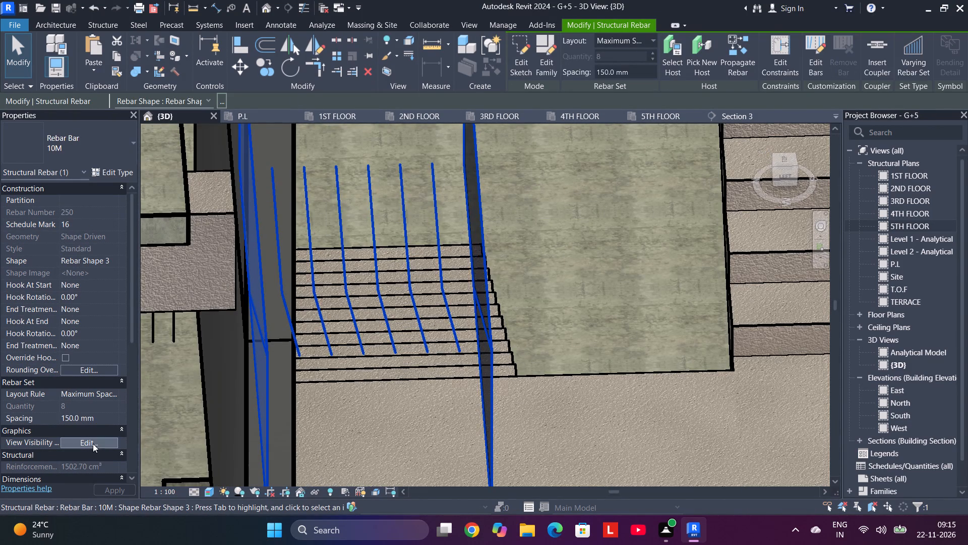
click(562, 231)
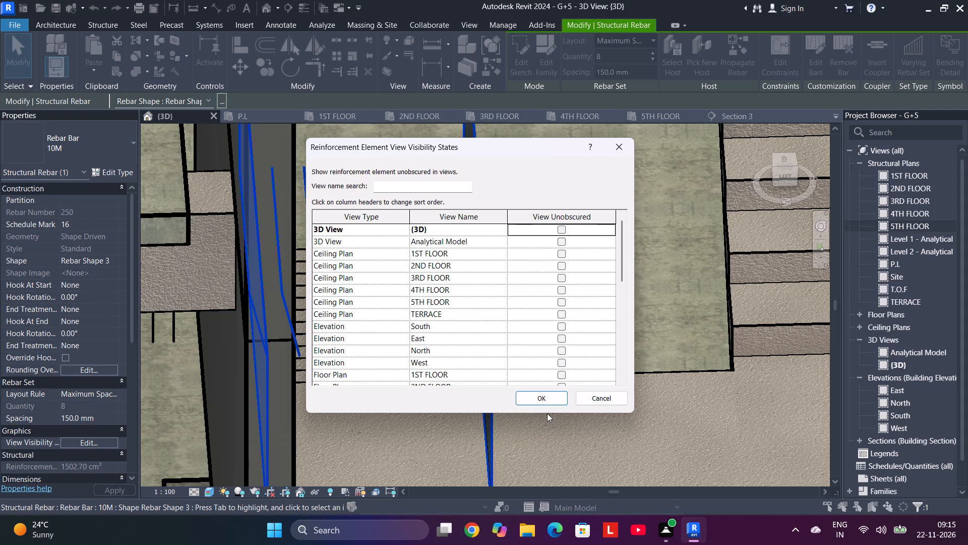
click(536, 399)
Clear the selection and inspect the staircase and whole building in 3D for any stair rebar still displayed unobscured.
scroll(574, 348, down, 11)
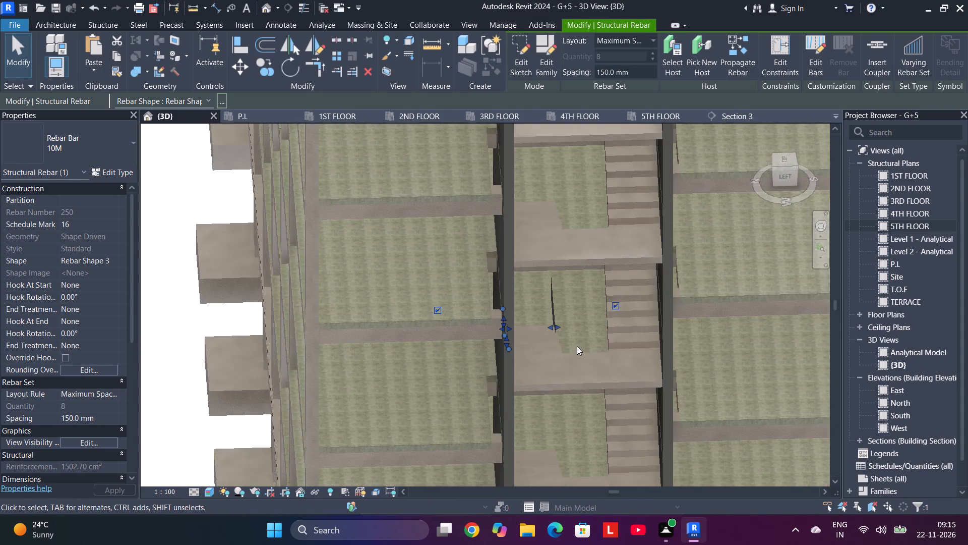
scroll(582, 336, down, 2)
middle_drag(582, 340, 375, 0)
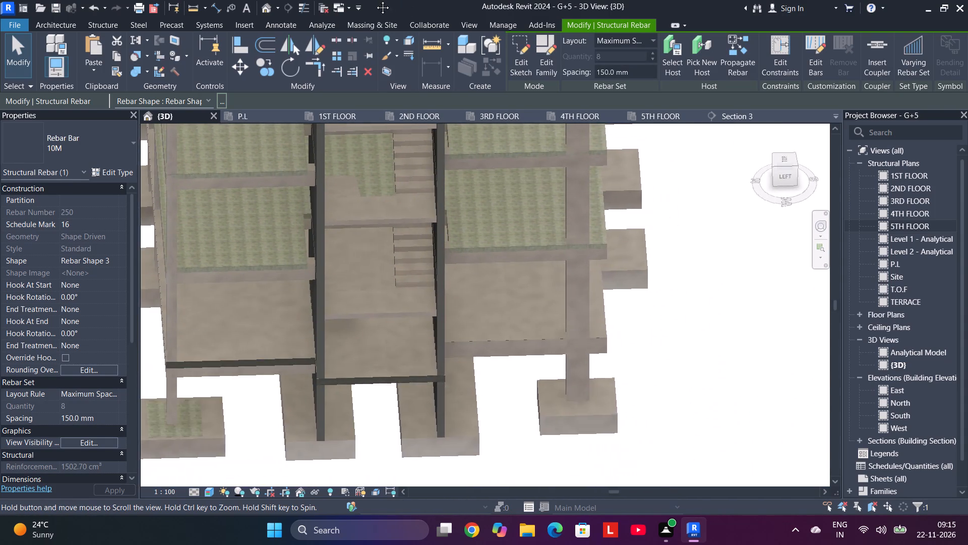
middle_drag(375, 0, 440, 278)
scroll(440, 260, up, 1)
scroll(454, 260, down, 6)
scroll(537, 265, down, 1)
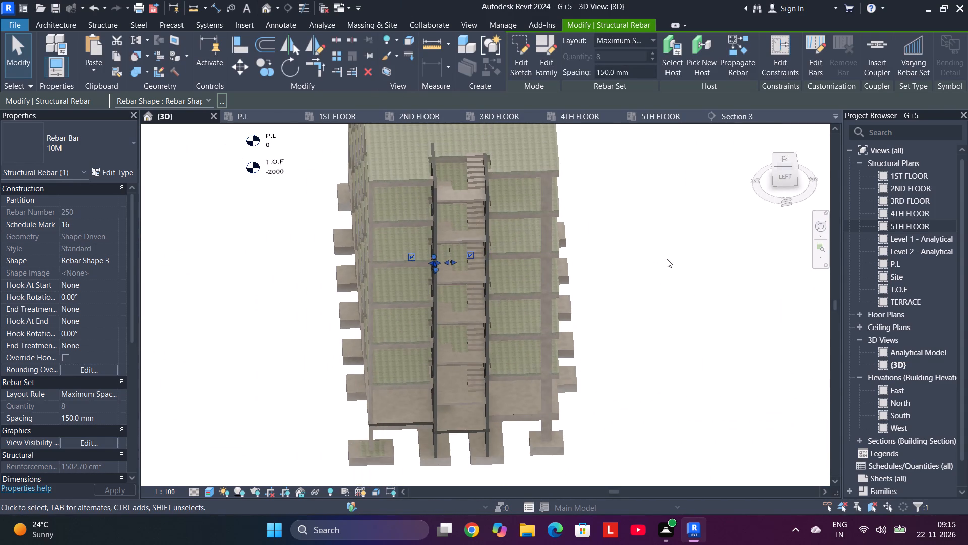
key(Escape)
middle_drag(668, 263, 632, 241)
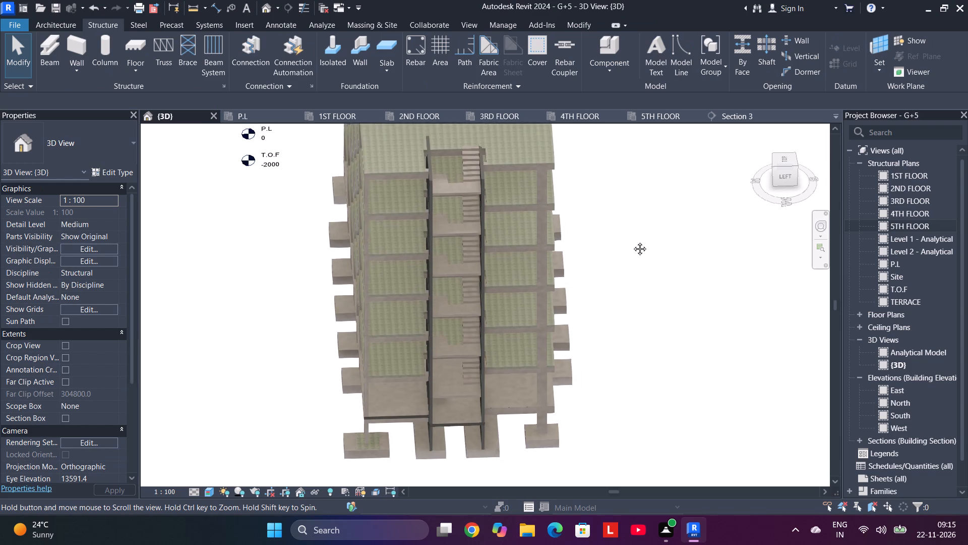
middle_drag(632, 241, 625, 243)
scroll(635, 280, down, 5)
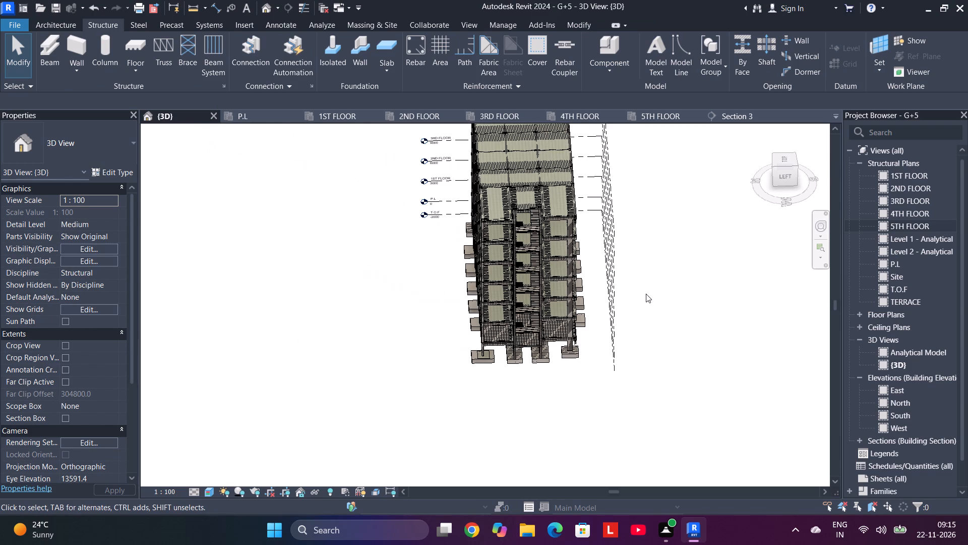
shift+middle_drag(647, 294, 719, 218)
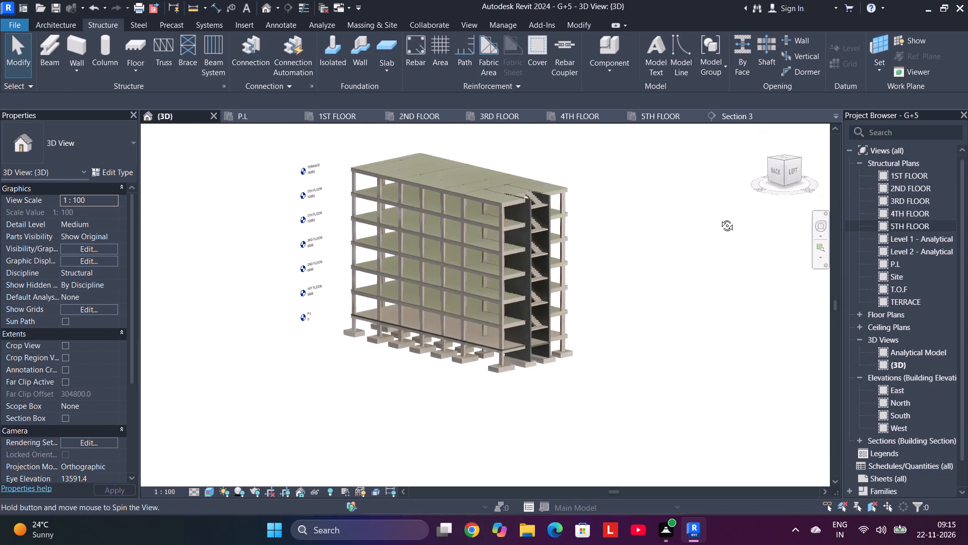
shift+middle_drag(719, 218, 712, 194)
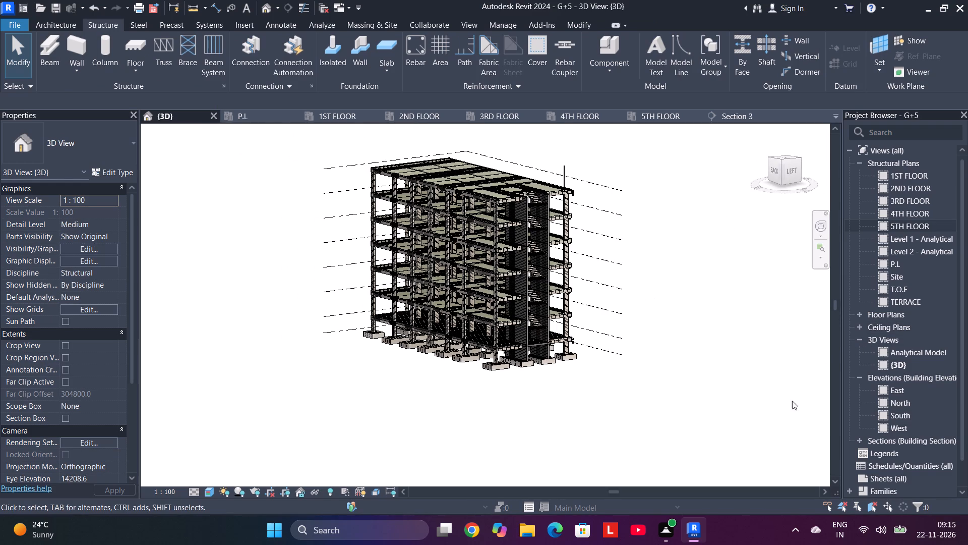
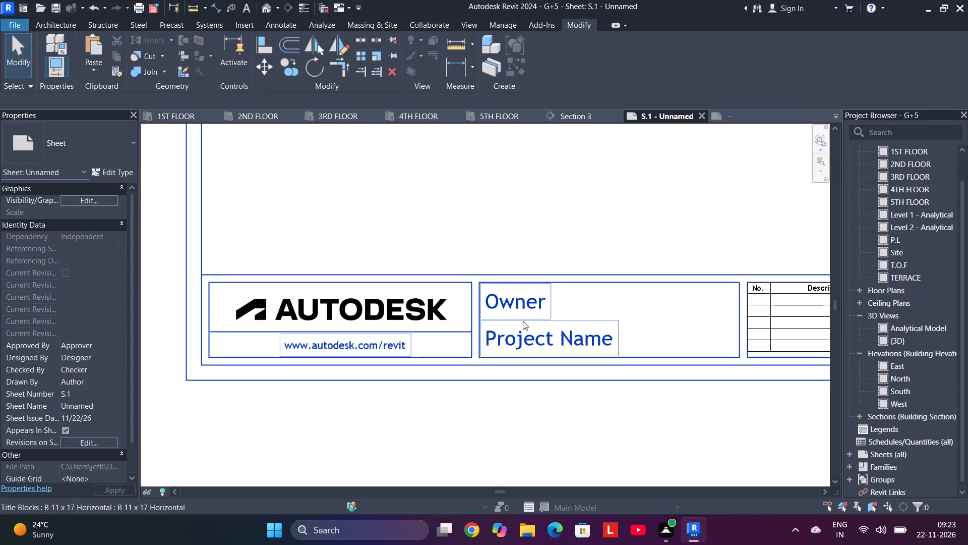
Close the open B 11 x 17 Horizontal title block family and save its changes.
click(521, 299)
click(731, 111)
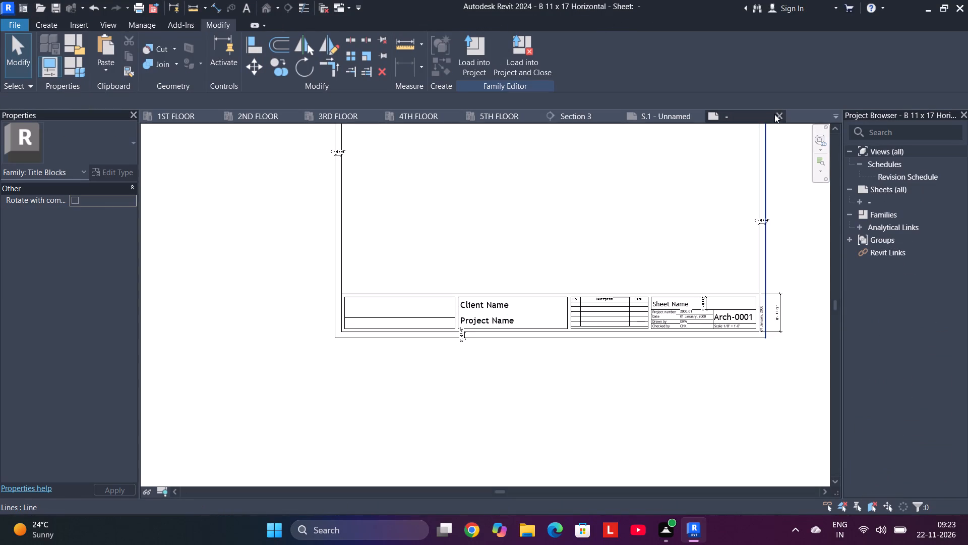
click(780, 113)
click(466, 270)
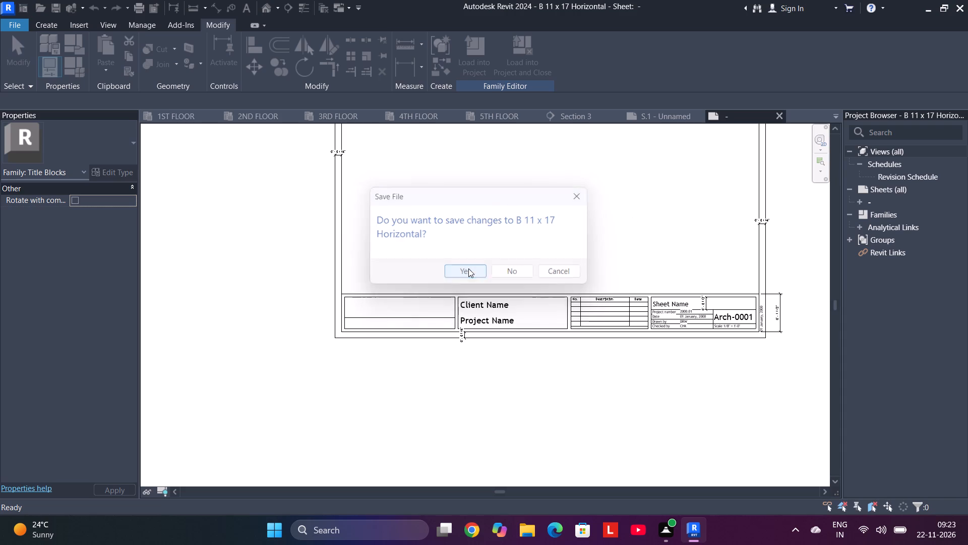
click(468, 270)
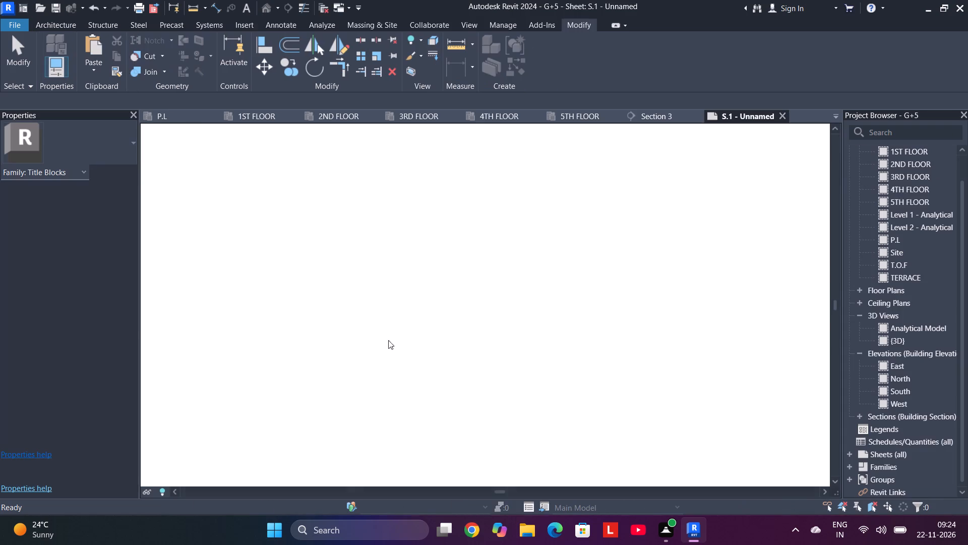
Open the title block family placed on sheet S.1 for editing.
scroll(375, 306, up, 4)
scroll(391, 320, down, 12)
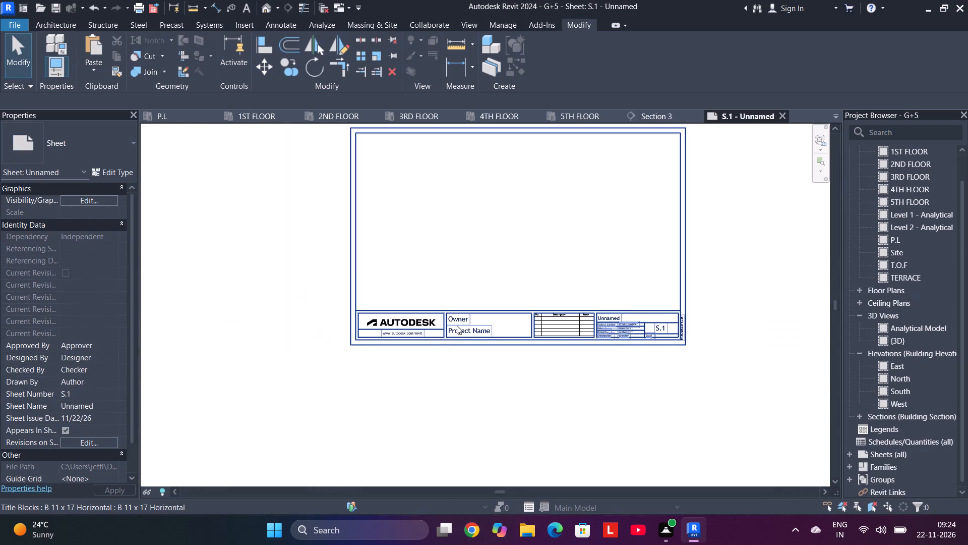
scroll(468, 319, up, 5)
double_click(461, 314)
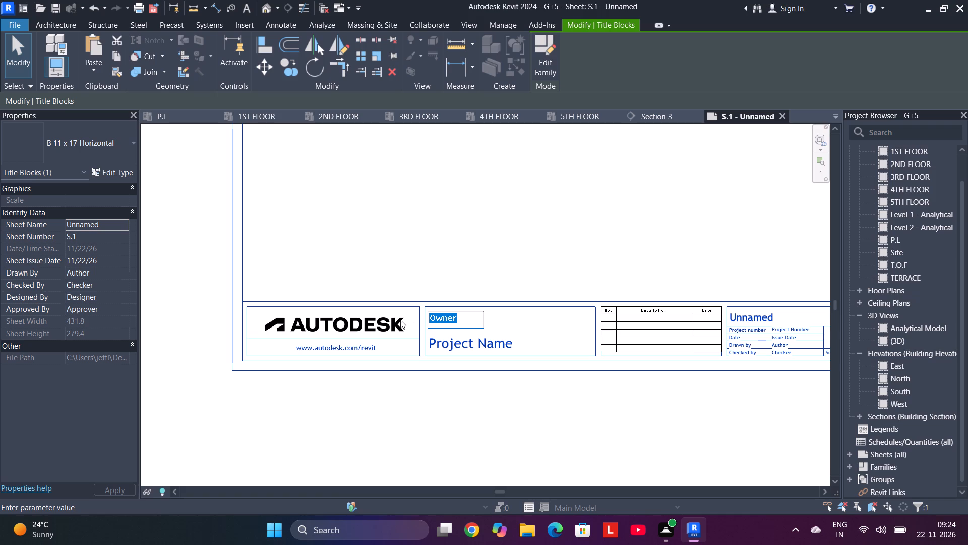
click(365, 322)
double_click(374, 322)
click(364, 348)
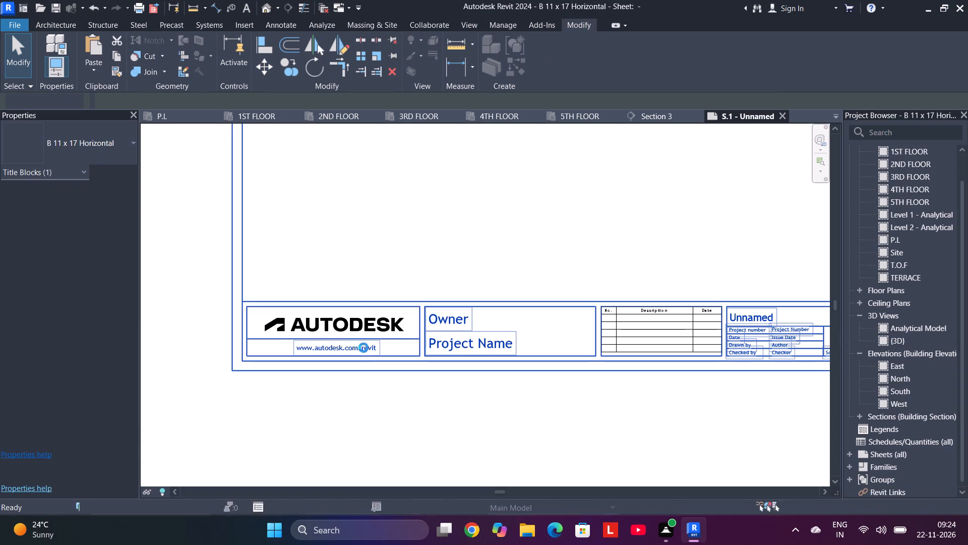
scroll(578, 290, down, 1)
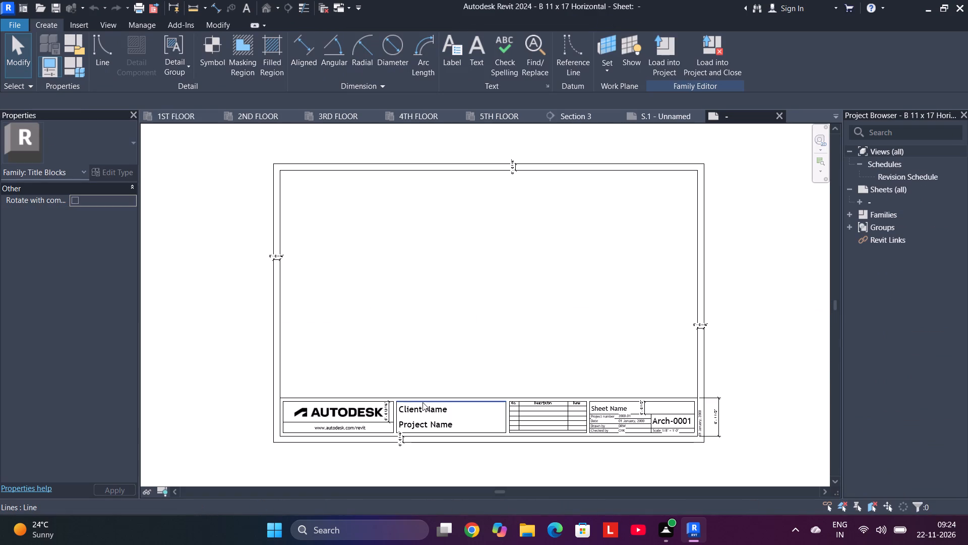
click(431, 411)
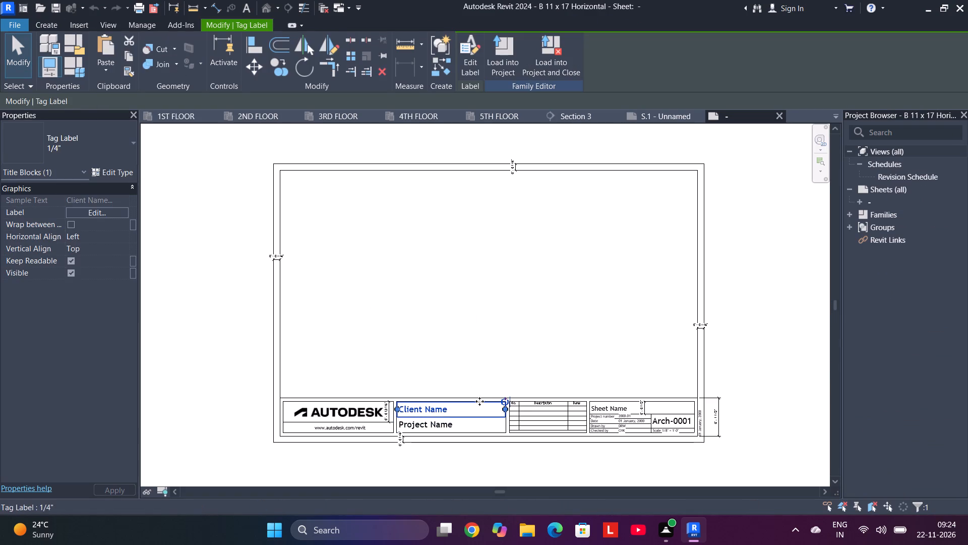
click(330, 408)
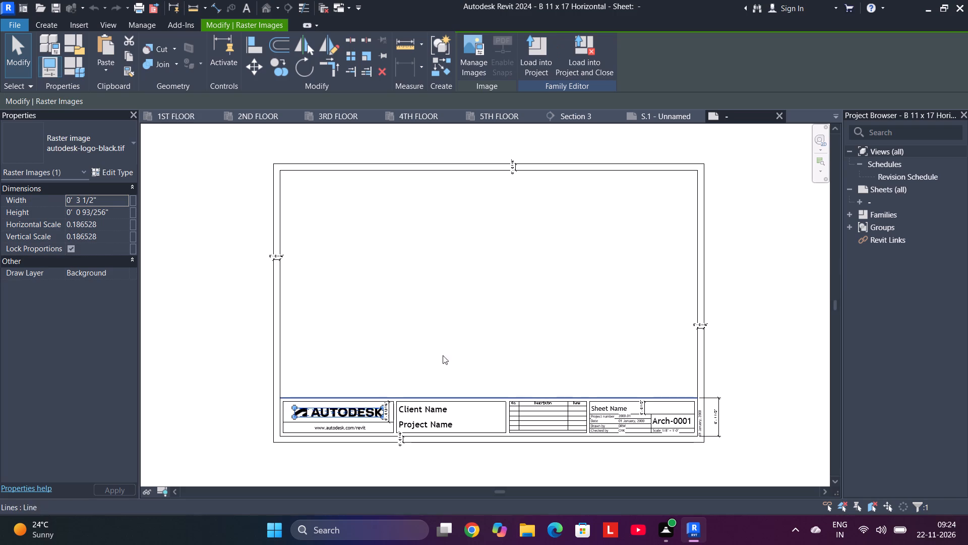
key(Delete)
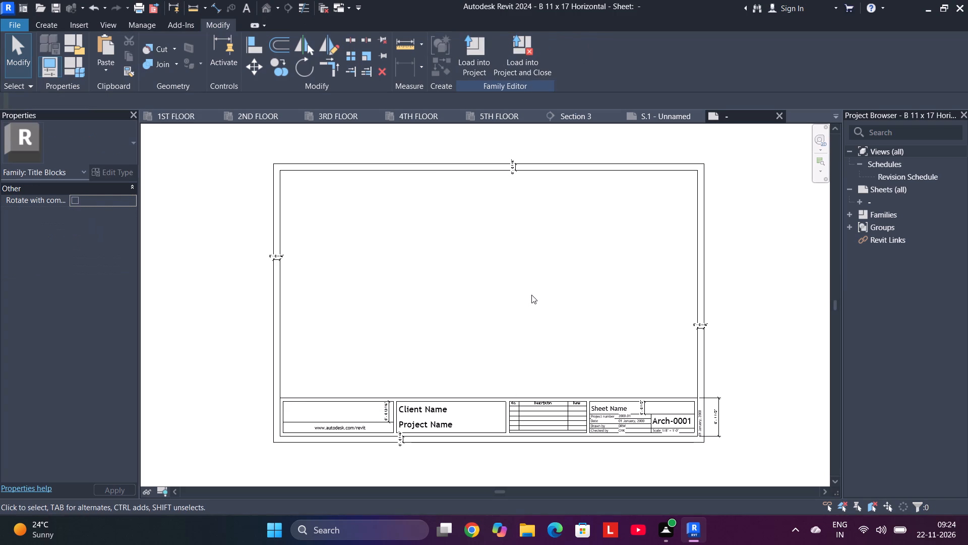
click(356, 429)
scroll(355, 429, up, 5)
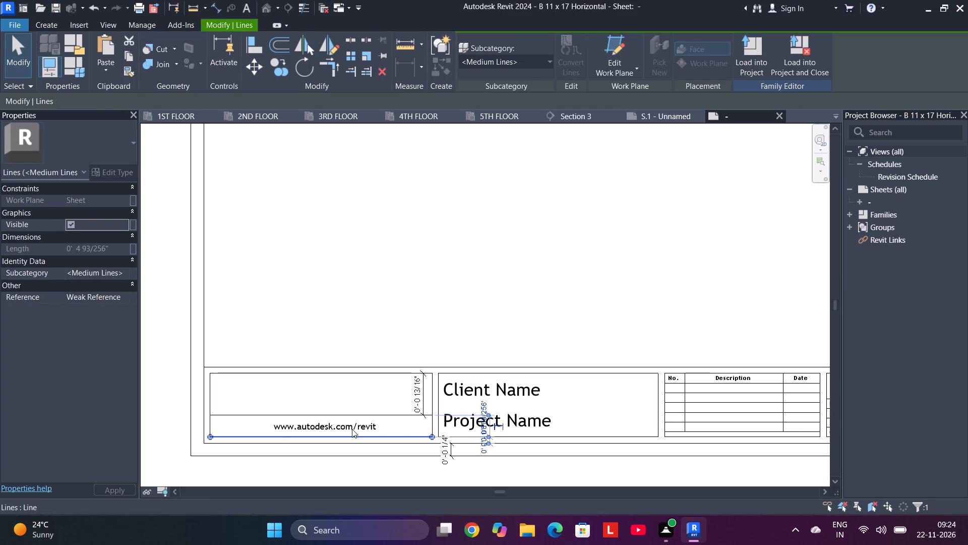
click(352, 429)
key(Delete)
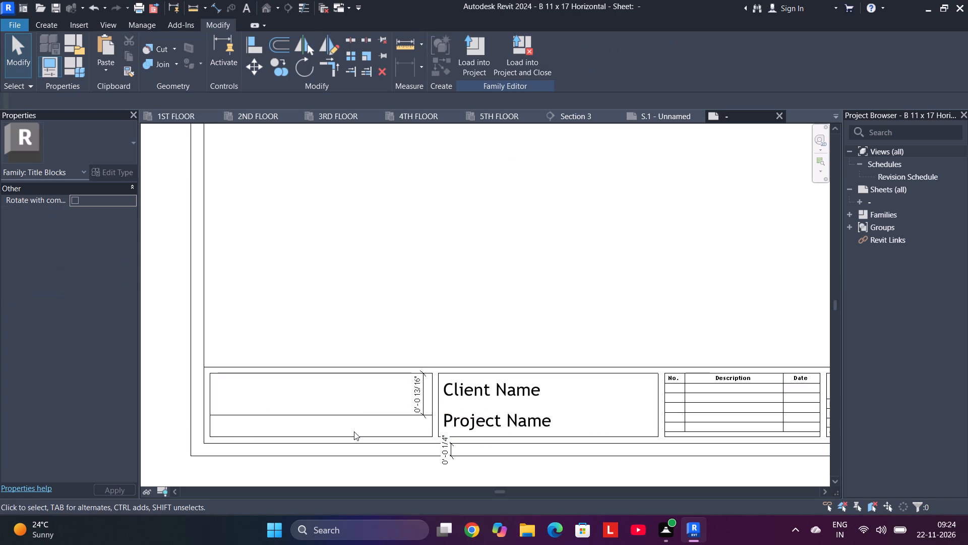
Load the edited title block family into the G+5 project, overwriting the existing version.
click(498, 381)
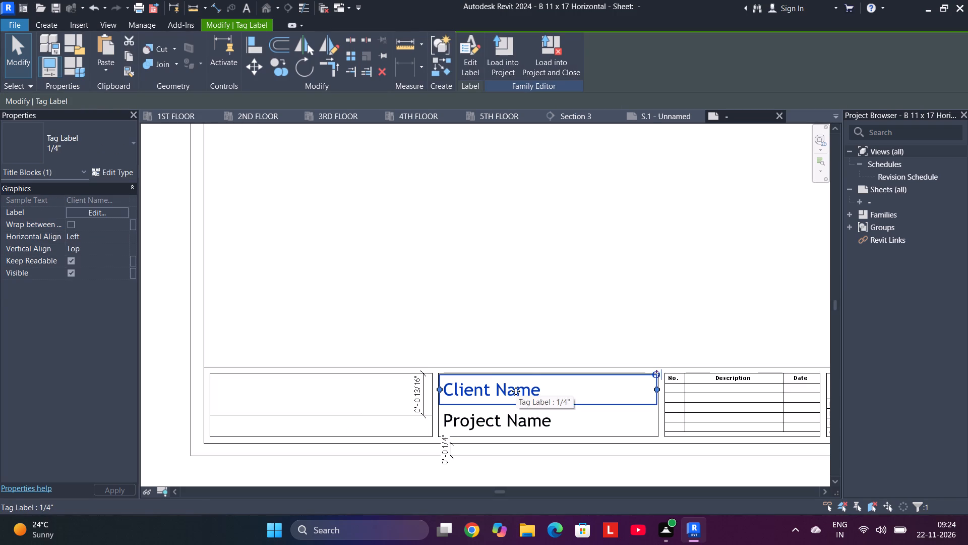
right_click(516, 391)
click(486, 171)
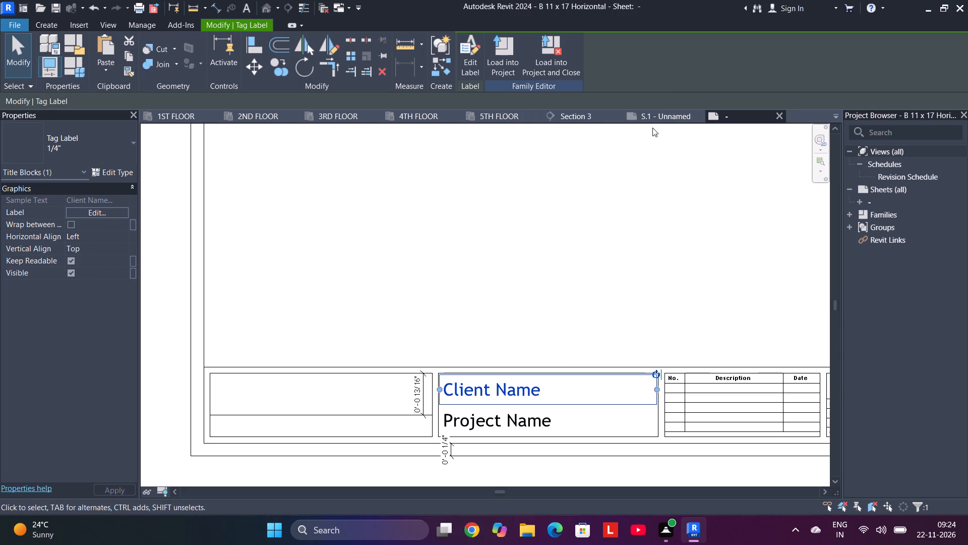
click(505, 56)
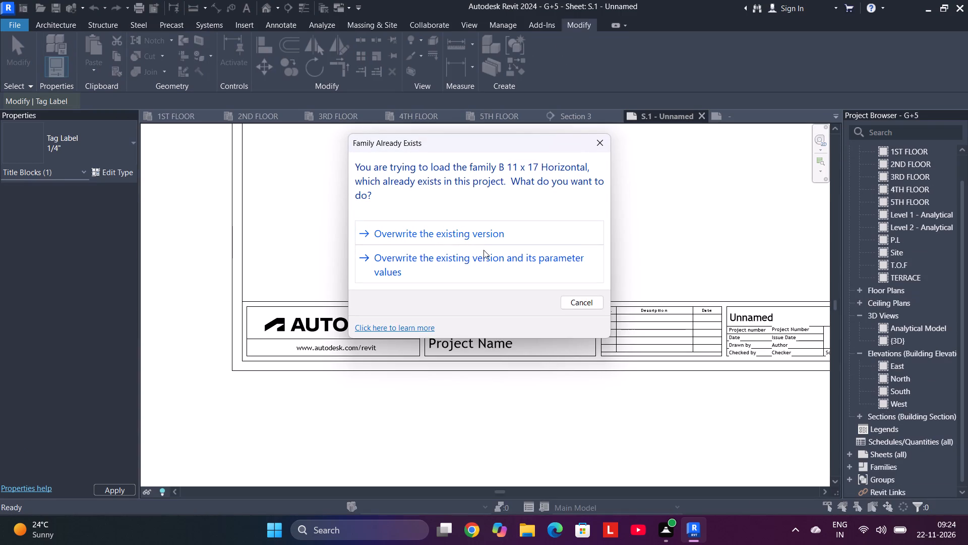
click(509, 233)
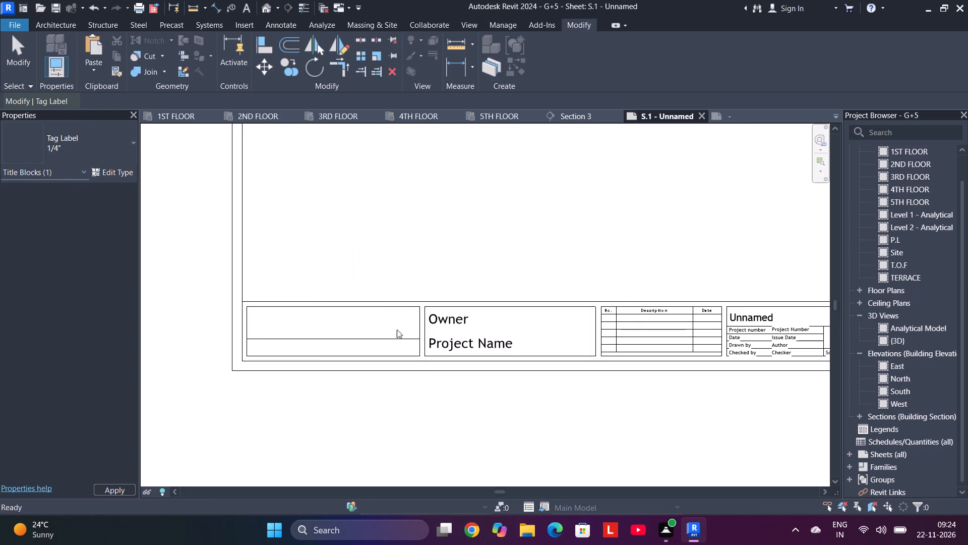
Change the client name in the S.1 title block to OWNER in capitals.
double_click(455, 315)
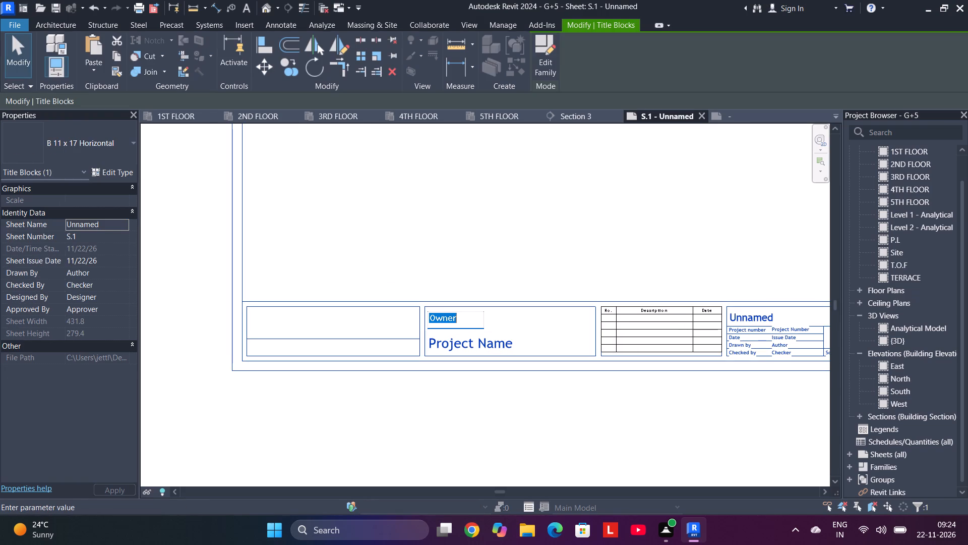
key(BackSpace)
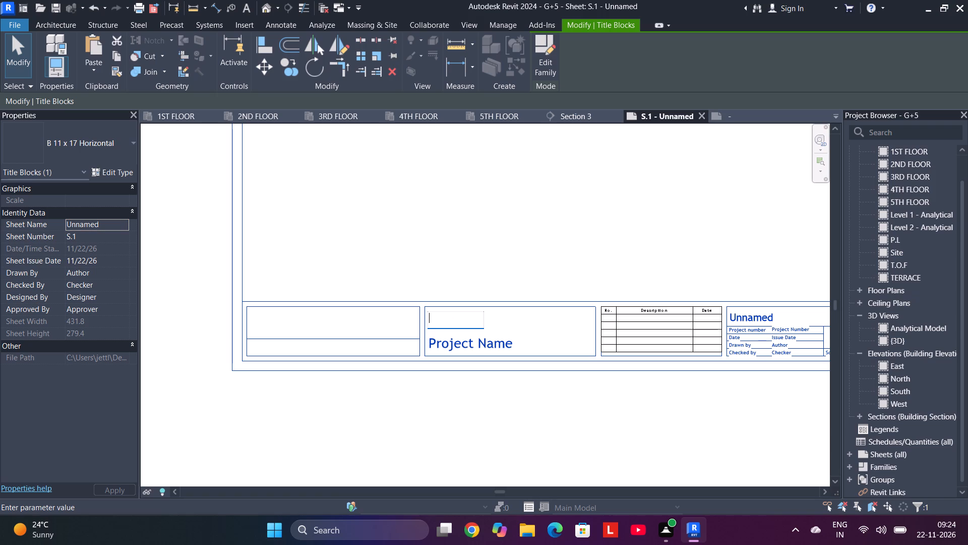
text(OWNER)
Set the project name in the title block to G+5 STRUCTER.
click(480, 341)
click(489, 343)
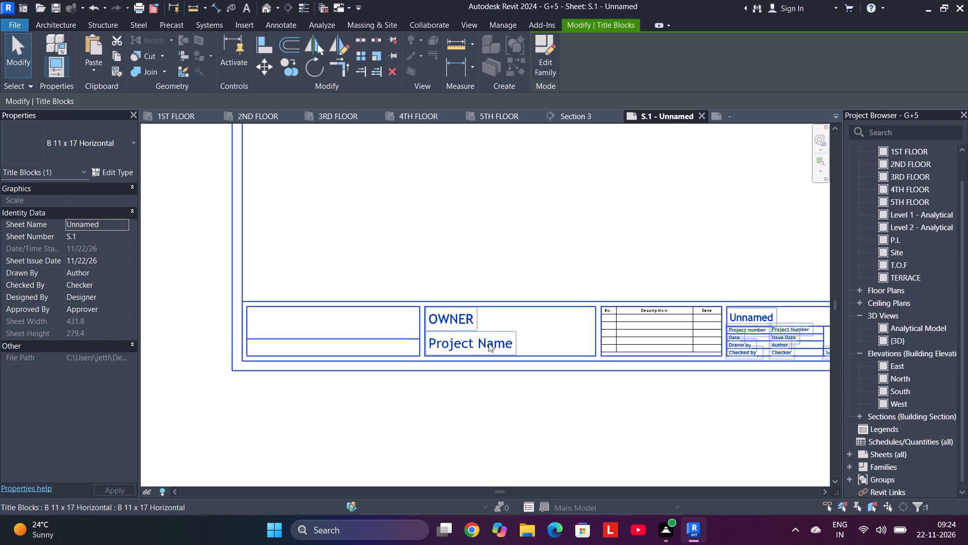
key(BackSpace)
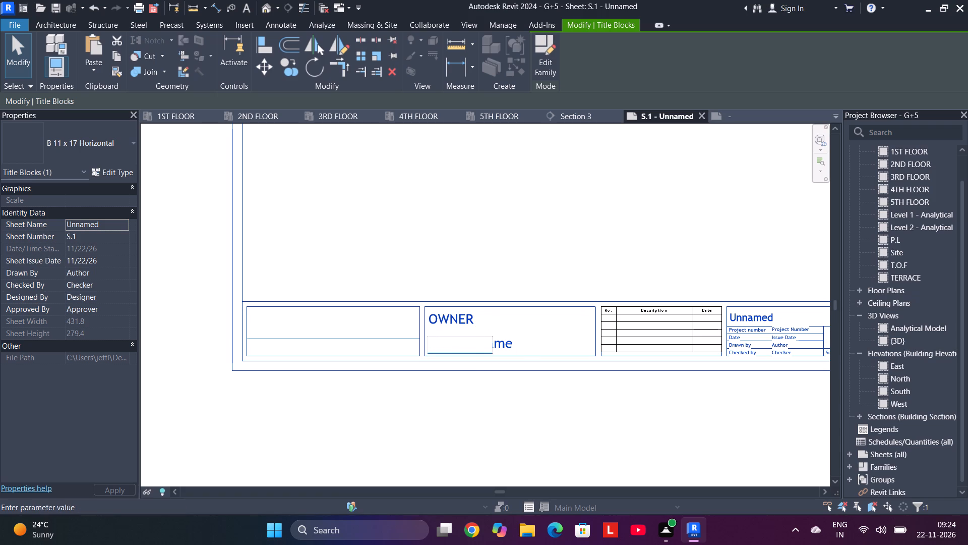
key(g)
key(equal)
key(BackSpace)
key(shift+plus)
text(5B)
key(BackSpace)
key(space)
text(STRUCT)
text(RE)
key(BackSpace)
key(BackSpace)
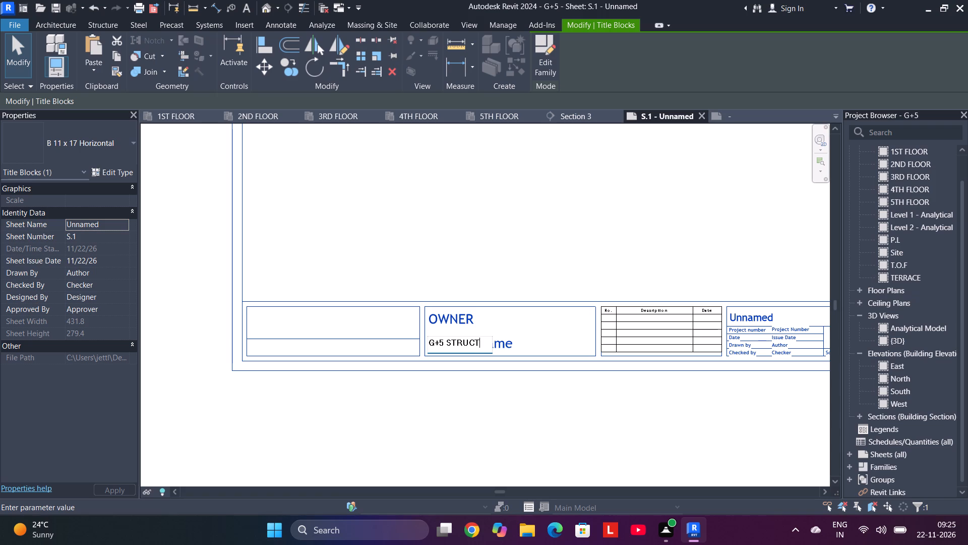
text(ER)
click(483, 386)
Rename the sheet in the title block as MODEL OF STRECTUER.
middle_drag(699, 343, 499, 338)
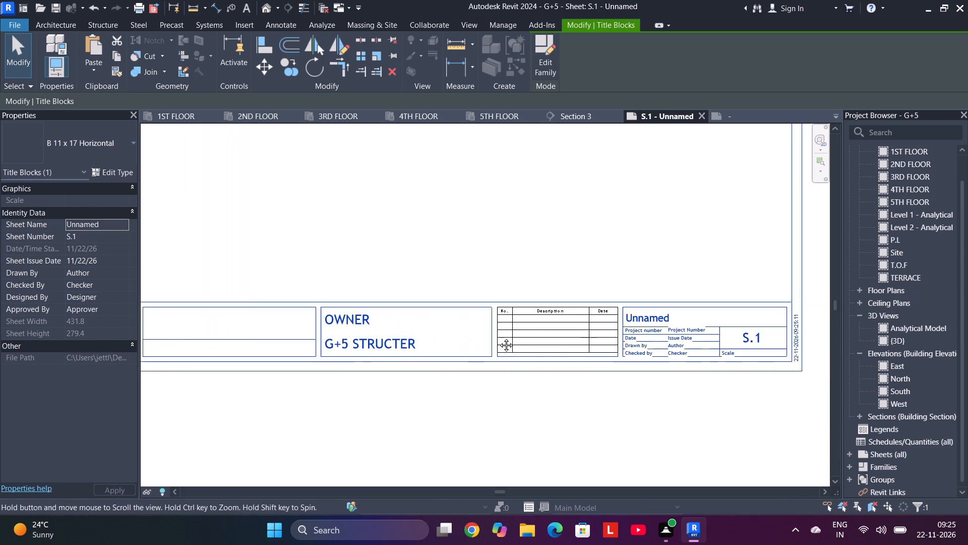
middle_drag(499, 338, 489, 338)
scroll(628, 312, up, 6)
double_click(472, 311)
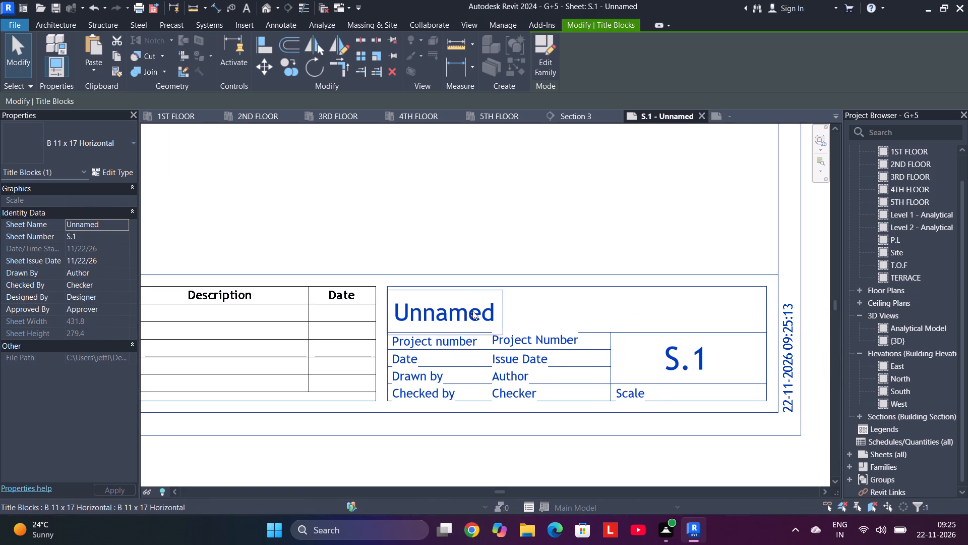
click(472, 311)
drag(428, 302, 398, 306)
drag(438, 307, 386, 307)
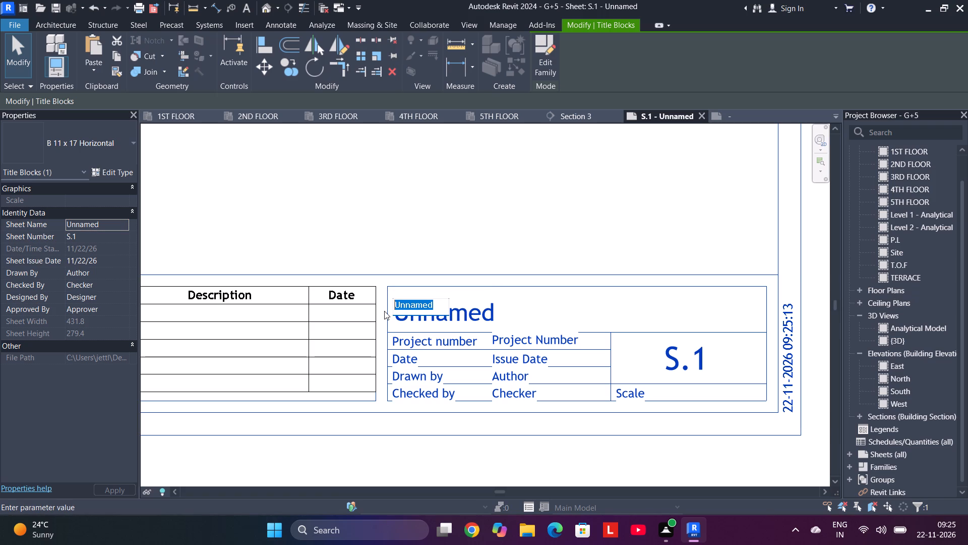
text(MODEL OF)
key(space)
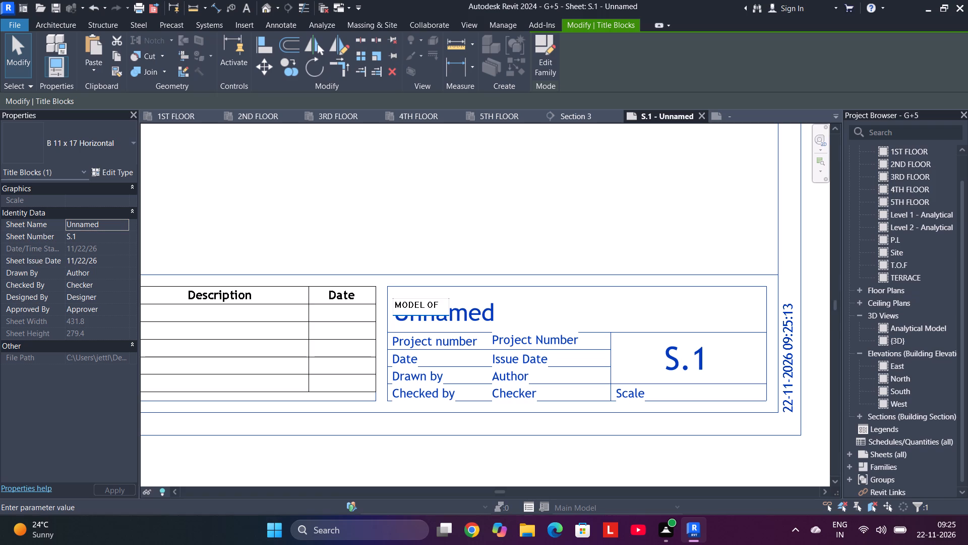
text(STRECT)
text(UER)
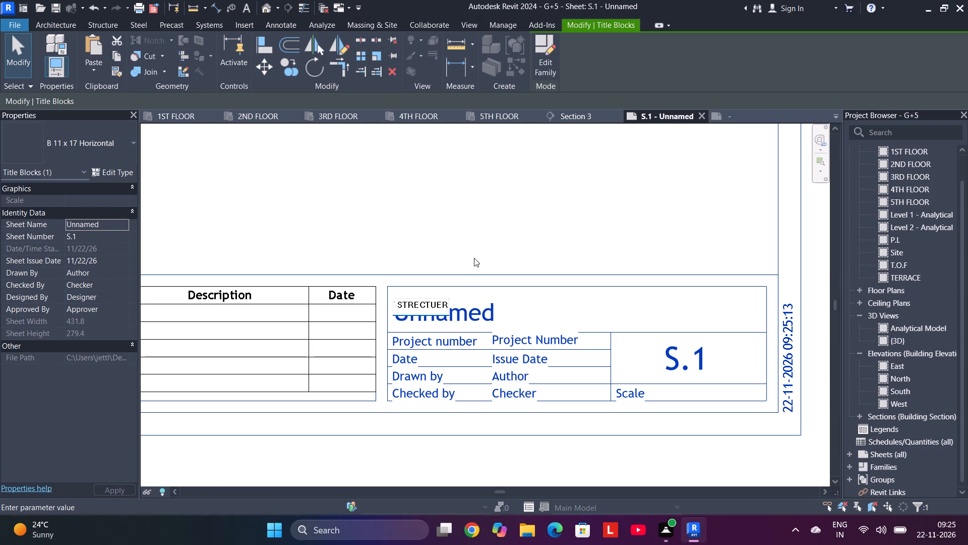
click(478, 252)
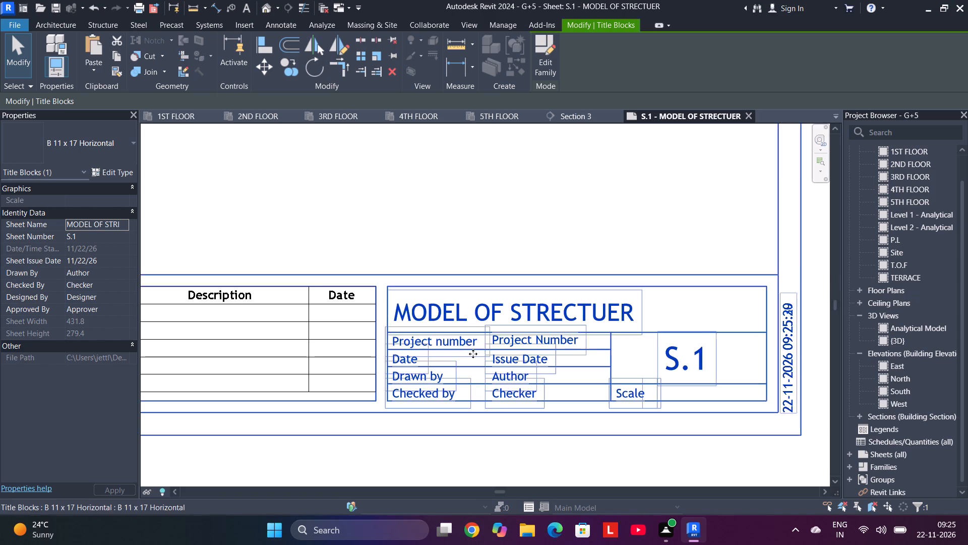
Fill in the S.1 title block with project number 01, drawn by BABU and checked by TEJ.
scroll(478, 355, up, 1)
double_click(577, 340)
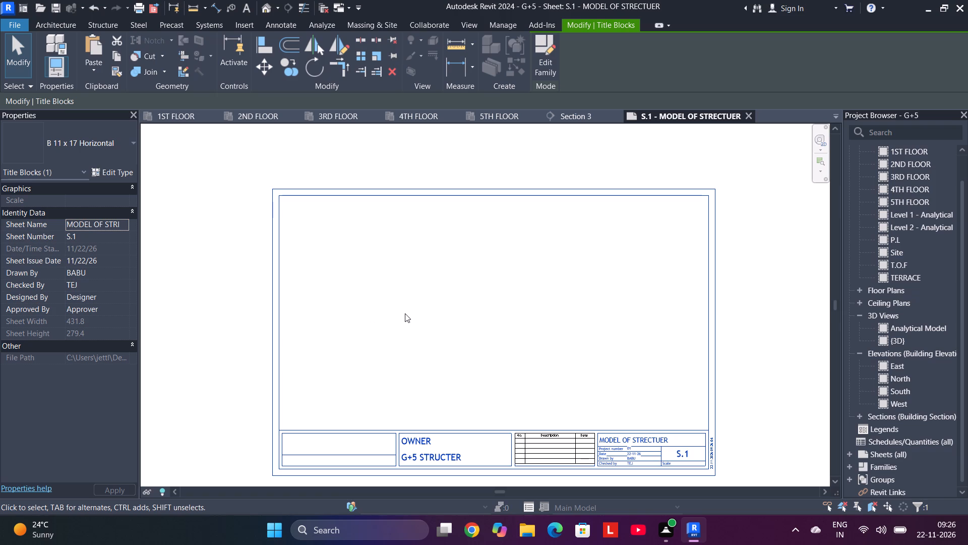
middle_drag(398, 303, 377, 269)
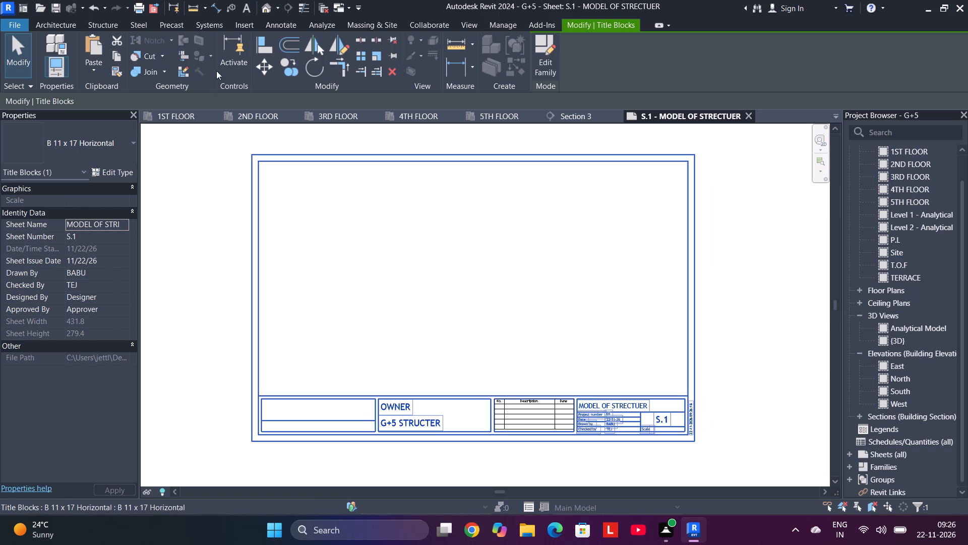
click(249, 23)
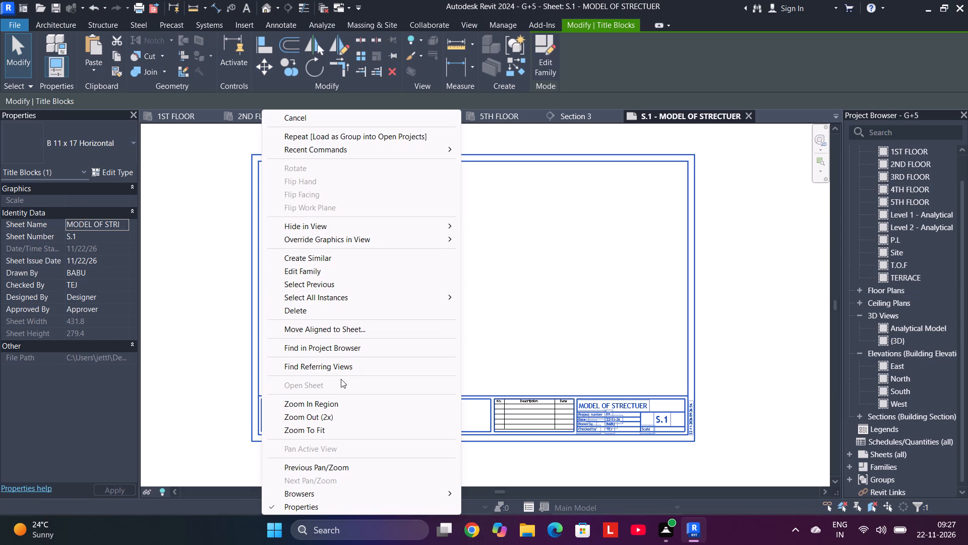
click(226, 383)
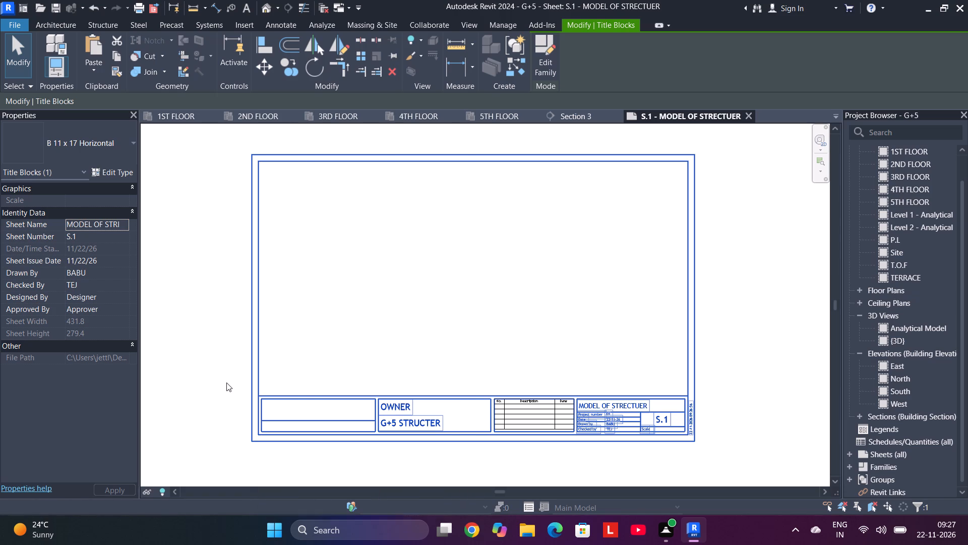
Check the 1ST FLOOR structural plan and close its view.
click(183, 113)
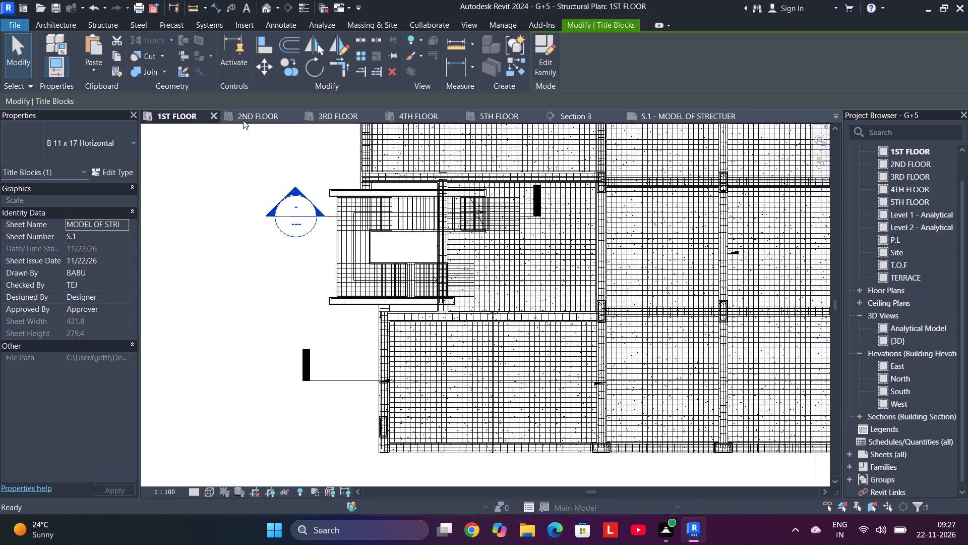
scroll(255, 123, down, 4)
scroll(397, 124, up, 4)
scroll(568, 108, down, 4)
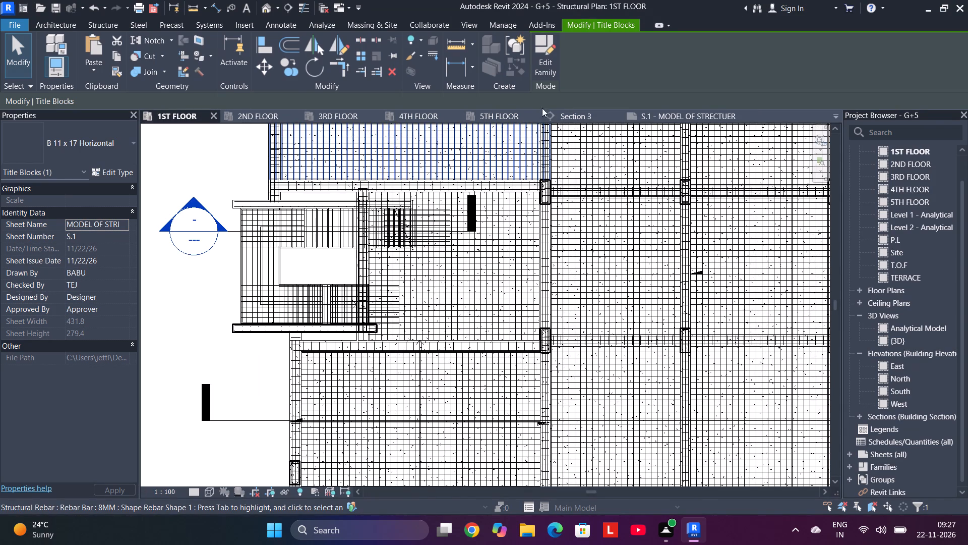
scroll(336, 123, down, 3)
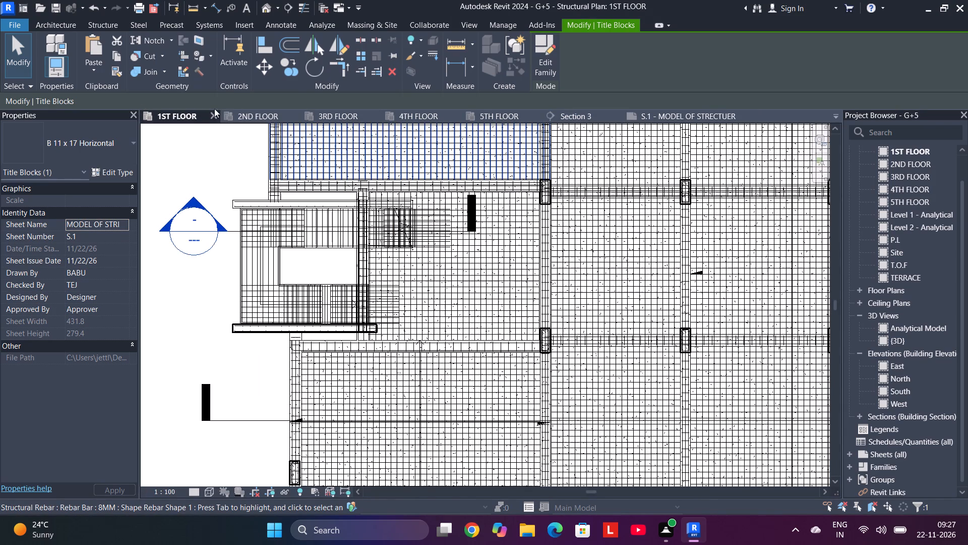
click(212, 112)
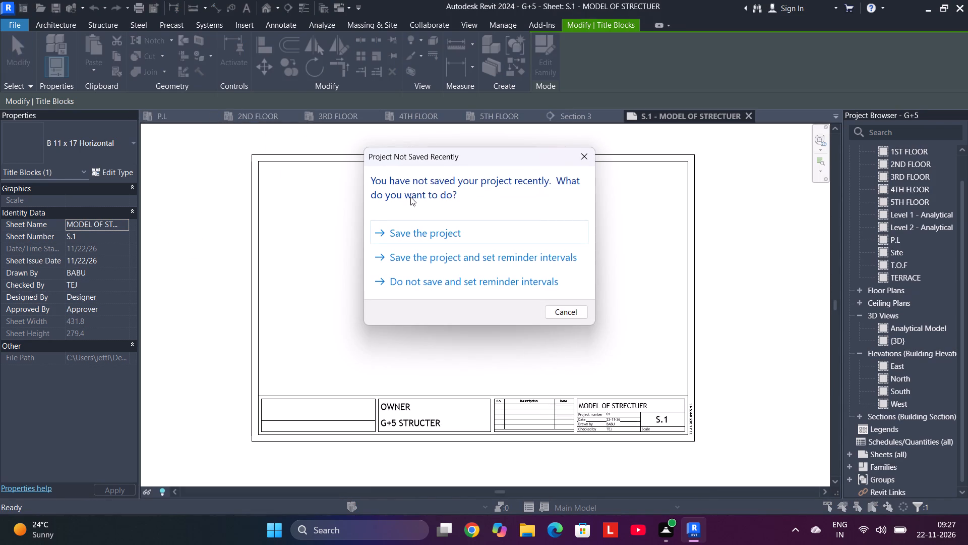
Save the G+5 project.
click(518, 235)
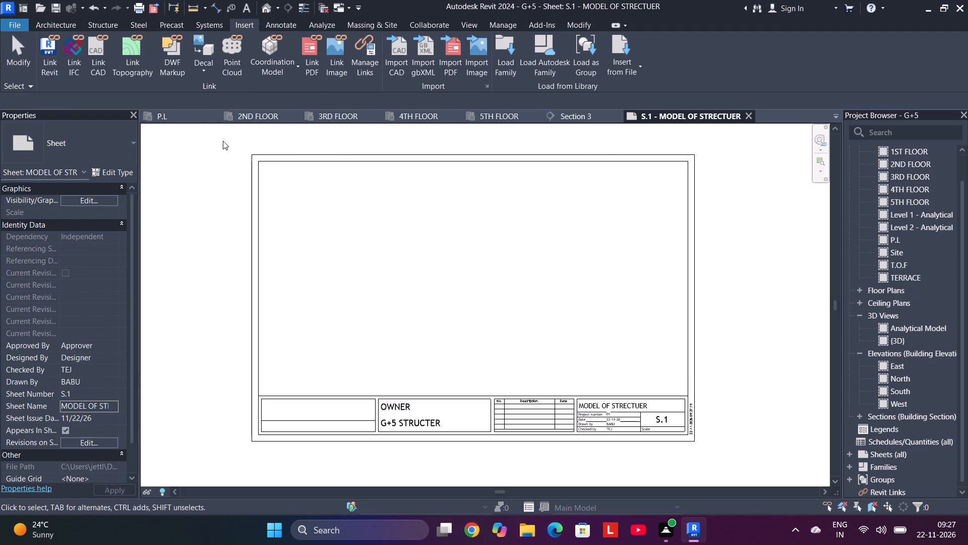
Close the surplus Section 3, 4TH FLOOR, 3RD FLOOR, 5TH FLOOR and P.L views.
click(179, 114)
scroll(233, 127, down, 6)
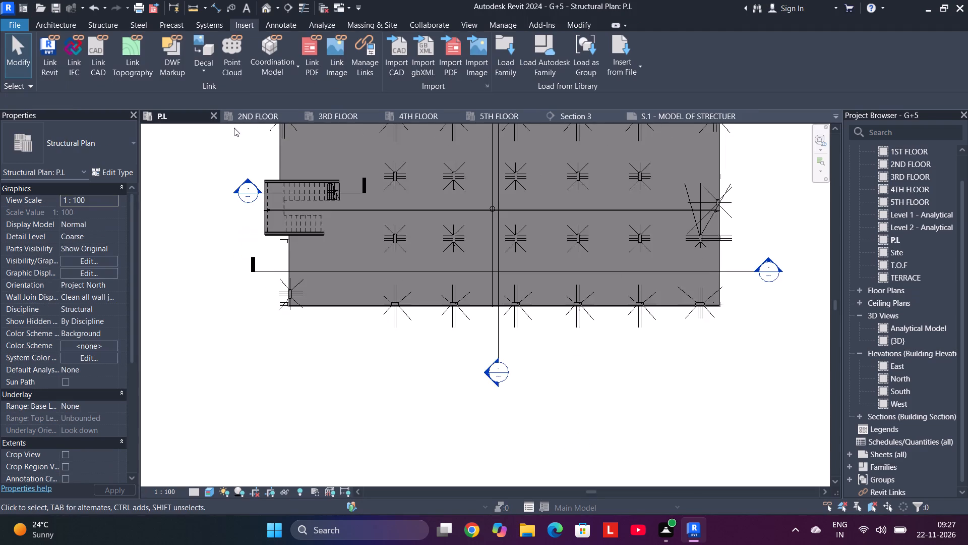
scroll(234, 127, down, 4)
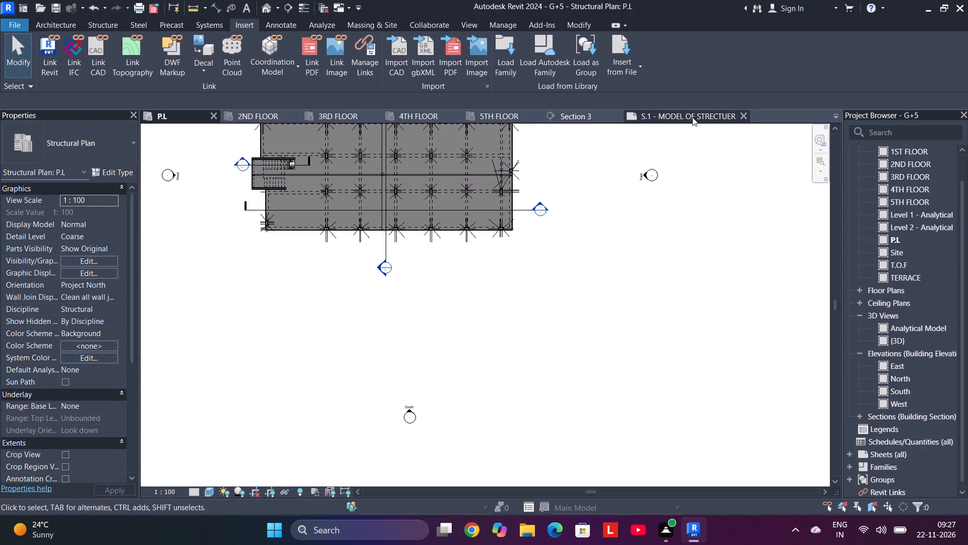
click(694, 117)
click(576, 116)
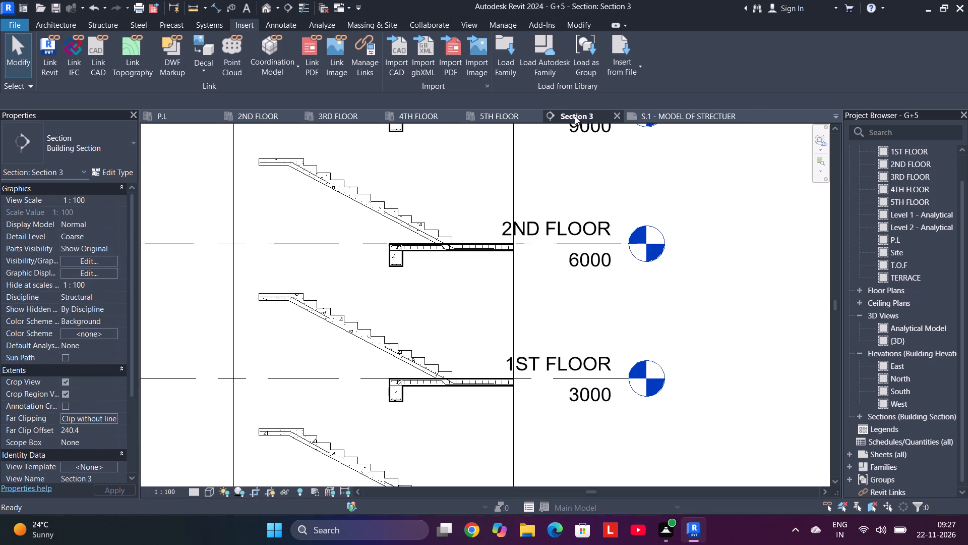
click(620, 116)
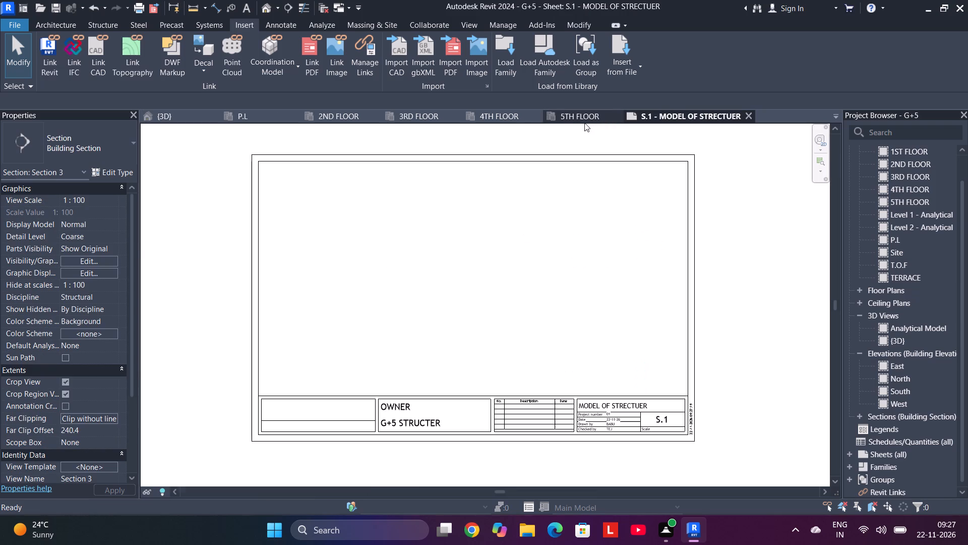
click(531, 114)
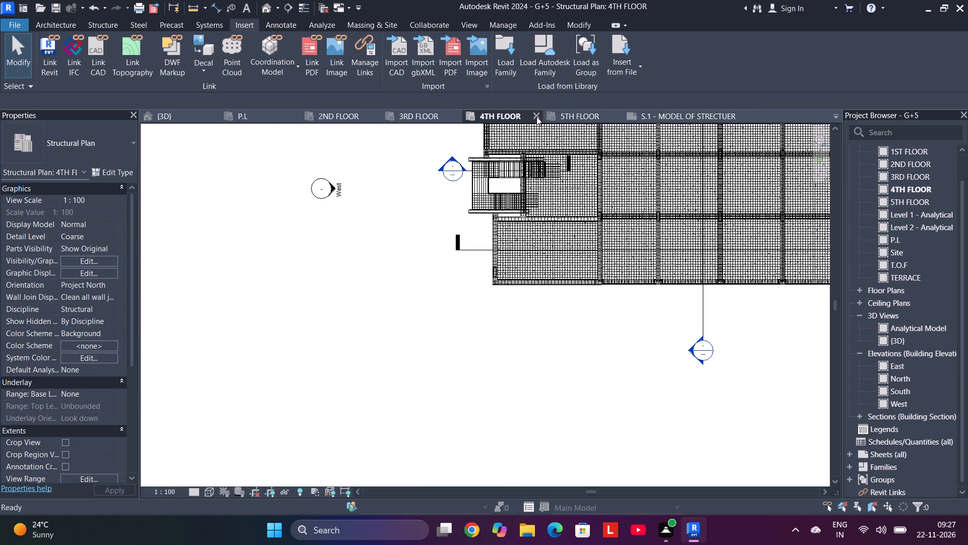
click(536, 117)
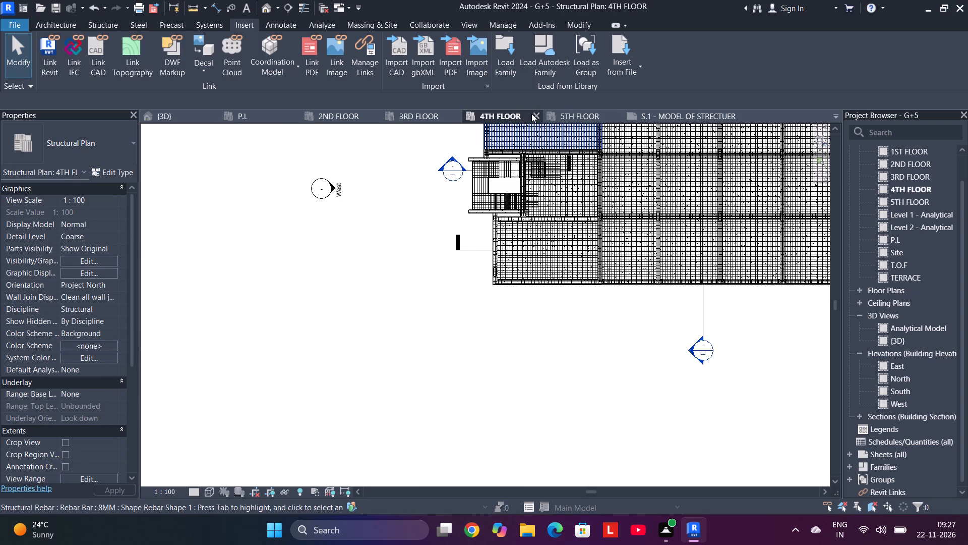
click(531, 114)
click(535, 115)
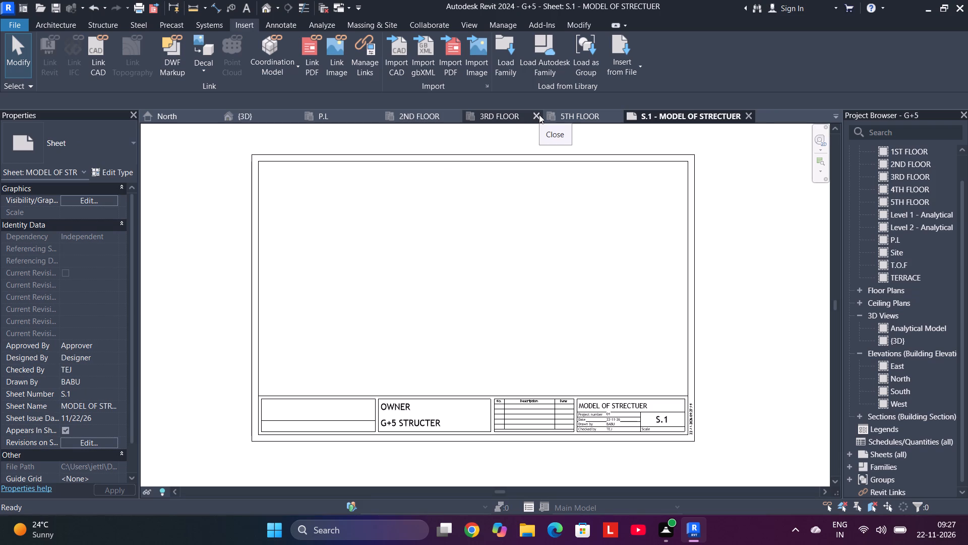
click(539, 115)
click(534, 114)
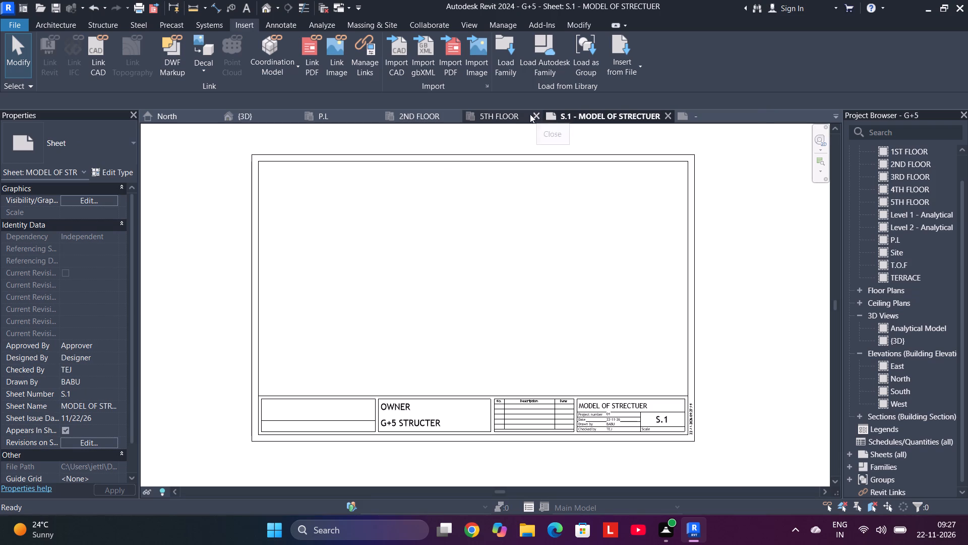
click(450, 114)
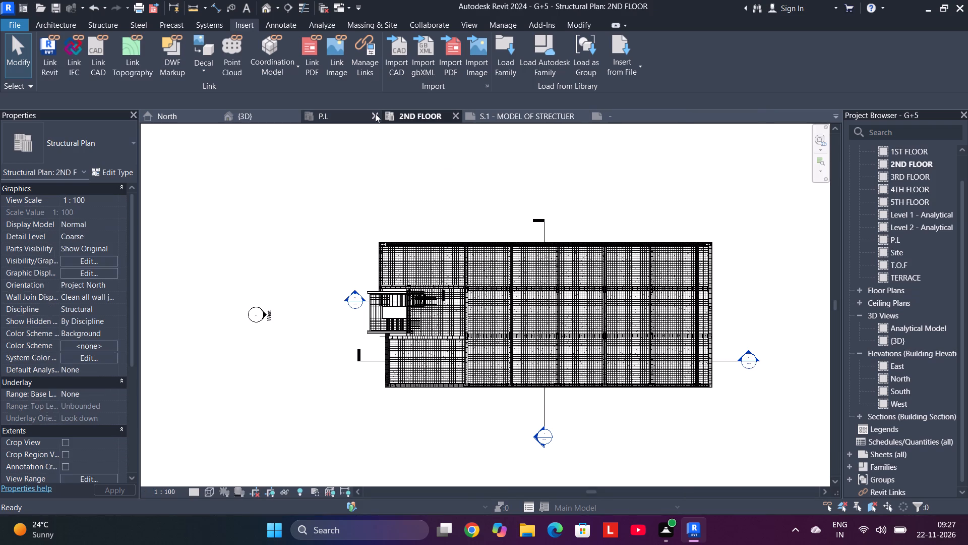
click(375, 115)
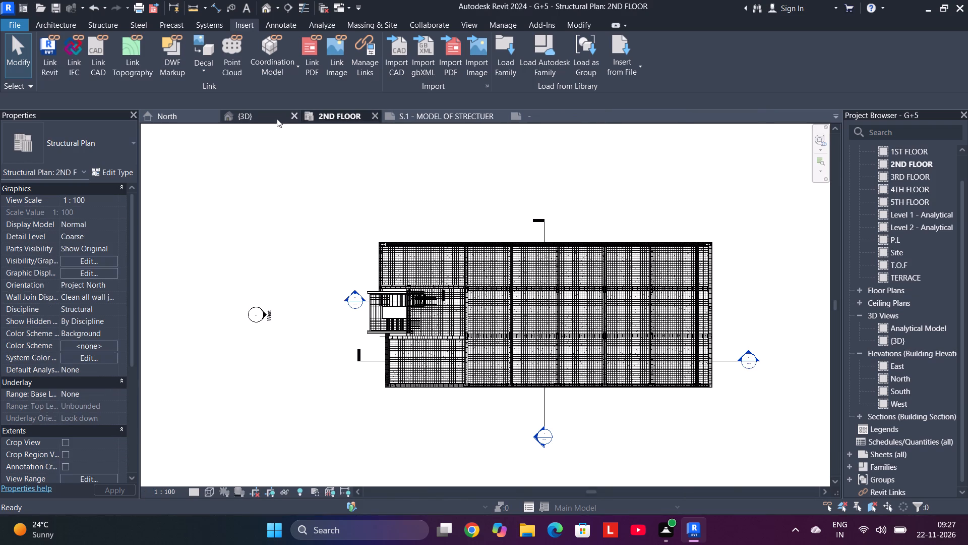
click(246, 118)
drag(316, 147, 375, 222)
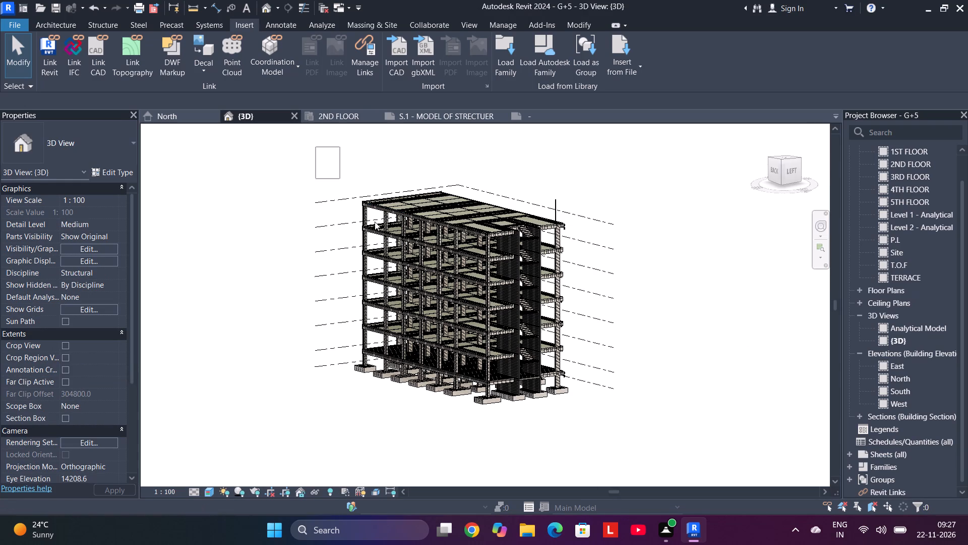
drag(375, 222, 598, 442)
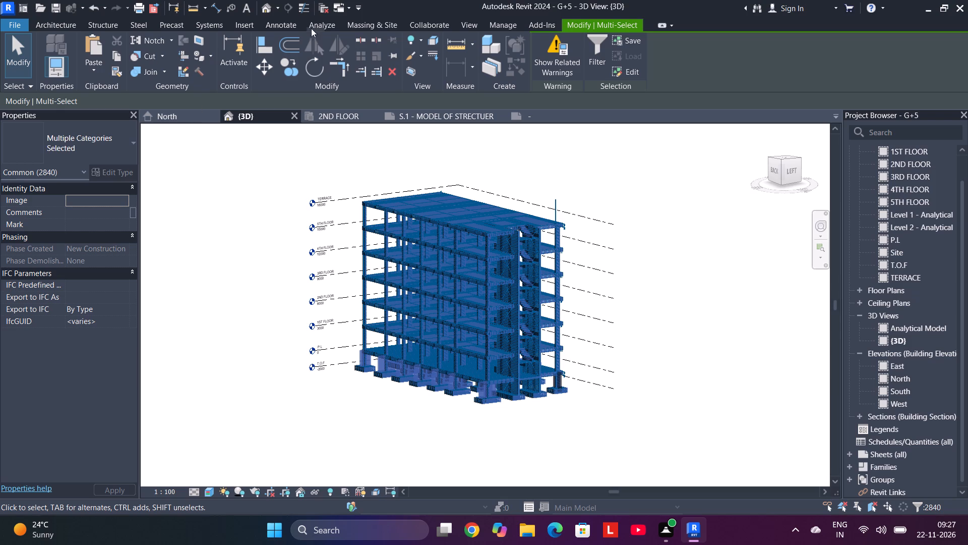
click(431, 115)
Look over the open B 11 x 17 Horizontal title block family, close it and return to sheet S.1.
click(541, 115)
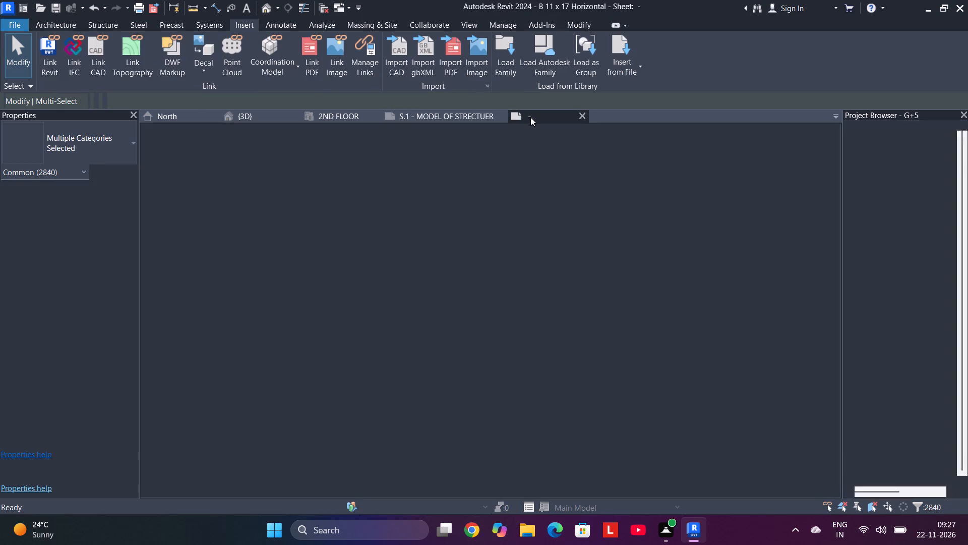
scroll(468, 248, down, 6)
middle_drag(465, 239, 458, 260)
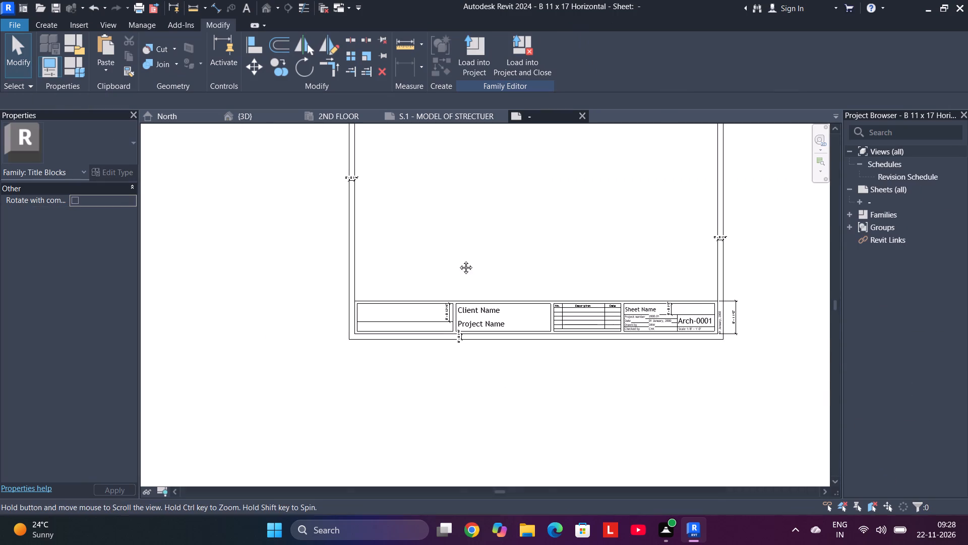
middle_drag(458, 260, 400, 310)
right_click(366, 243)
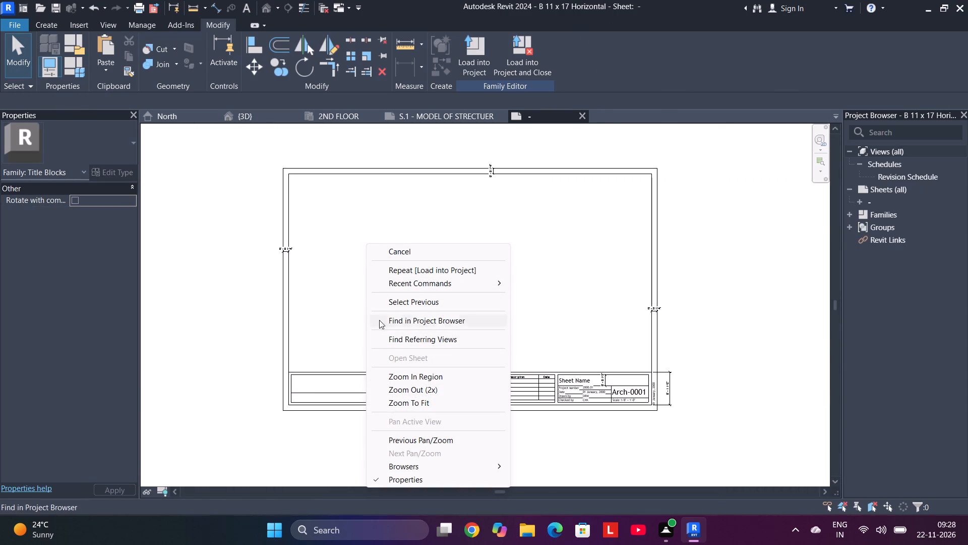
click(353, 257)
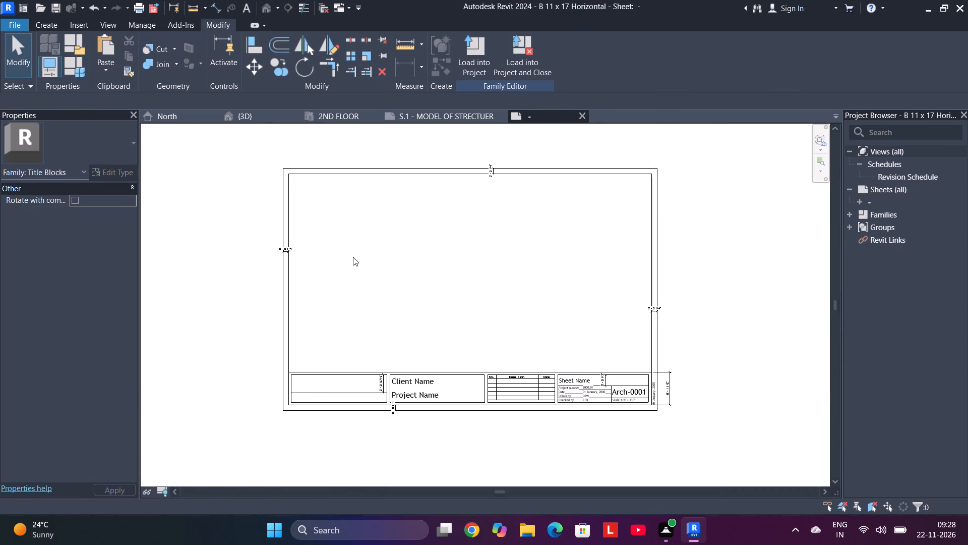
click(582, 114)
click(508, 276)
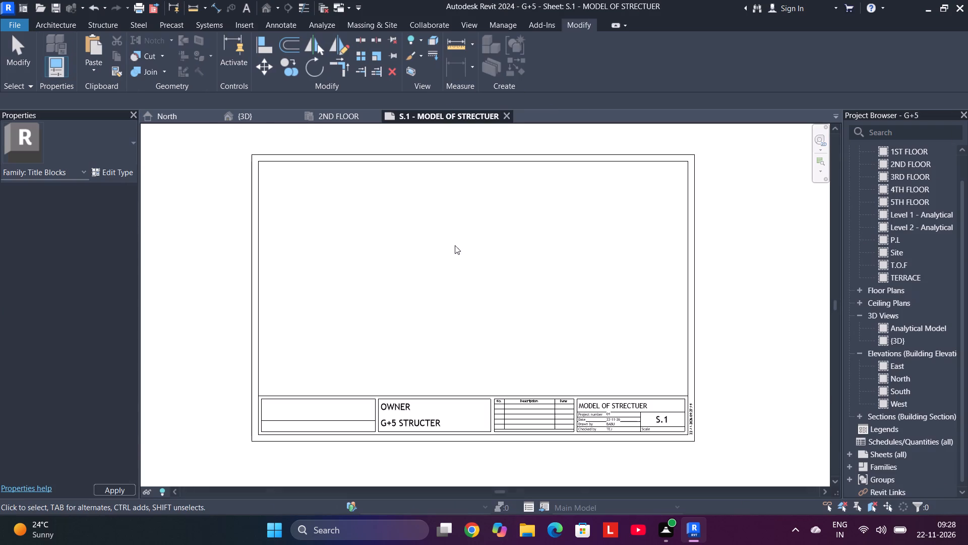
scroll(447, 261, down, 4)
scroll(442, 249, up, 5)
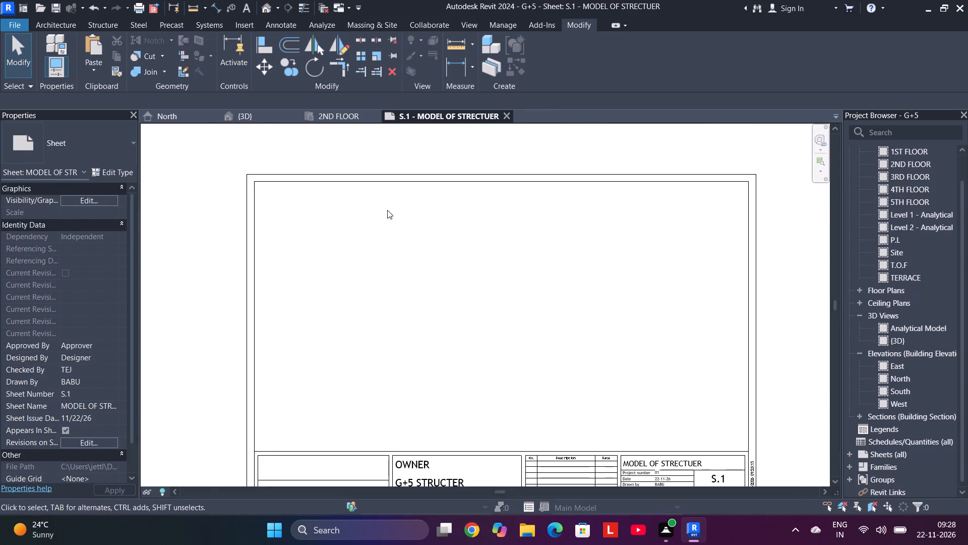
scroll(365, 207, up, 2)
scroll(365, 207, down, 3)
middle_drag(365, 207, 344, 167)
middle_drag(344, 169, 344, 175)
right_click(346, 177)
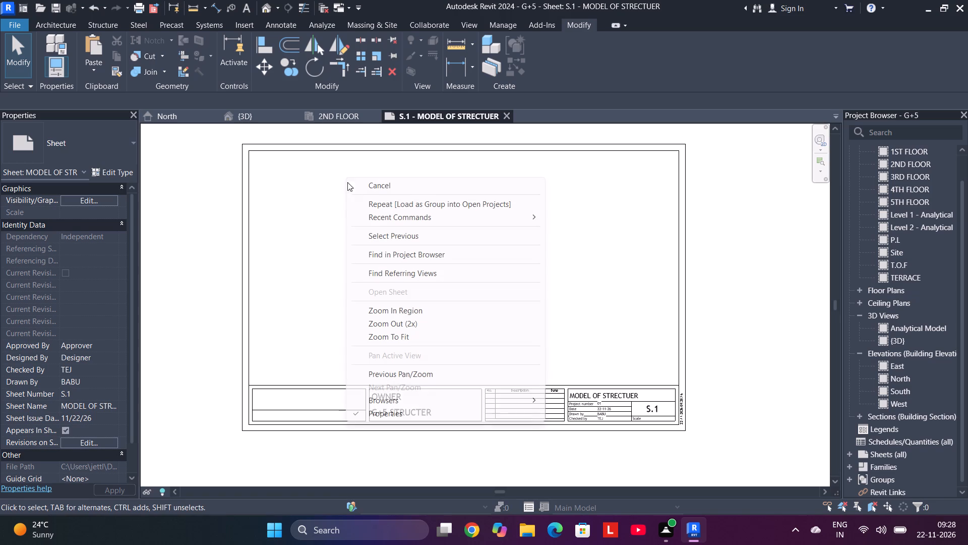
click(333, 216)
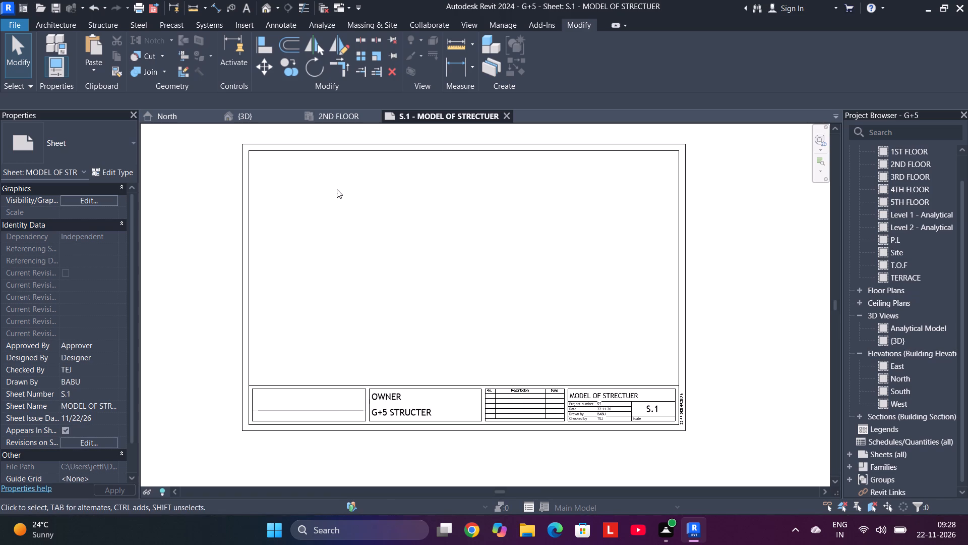
Open the B 11 x 17 Horizontal title block family of sheet S.1 for editing.
click(253, 143)
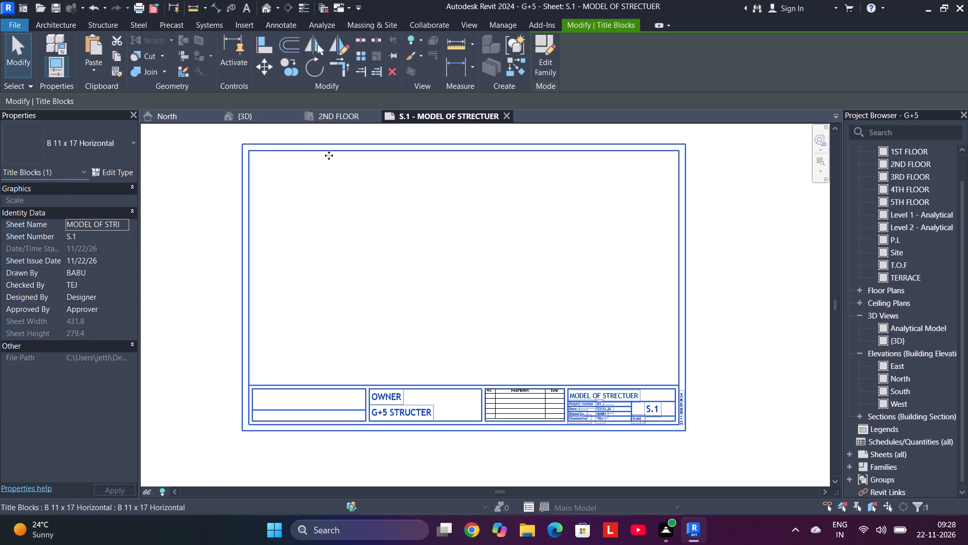
click(548, 47)
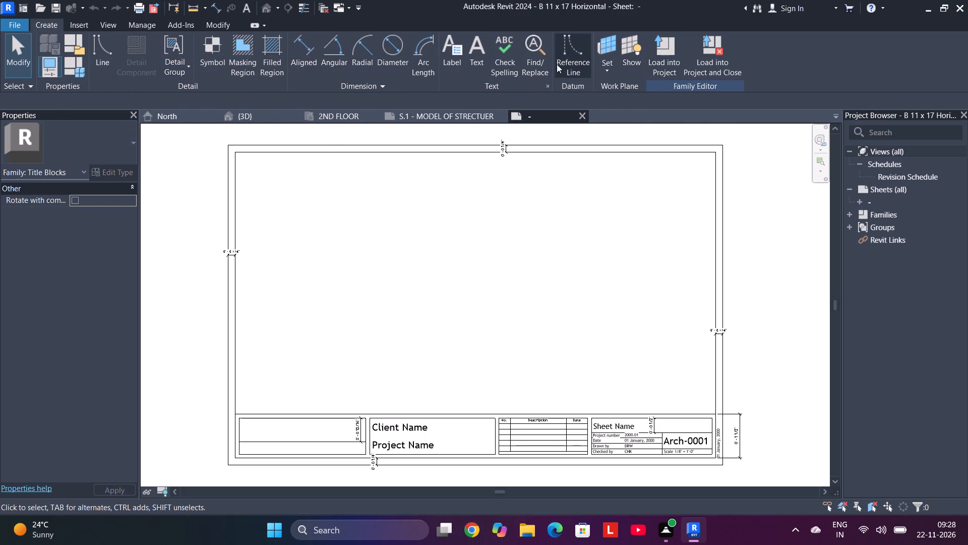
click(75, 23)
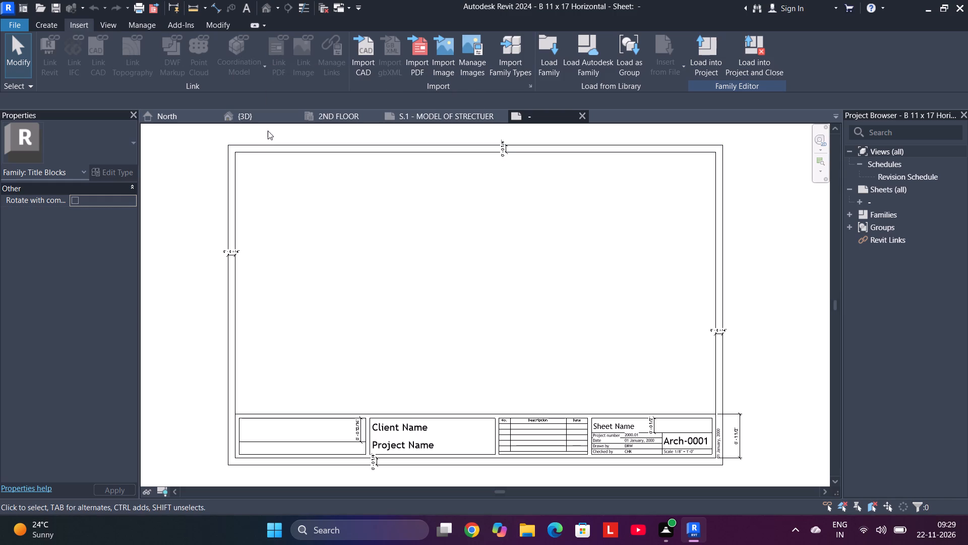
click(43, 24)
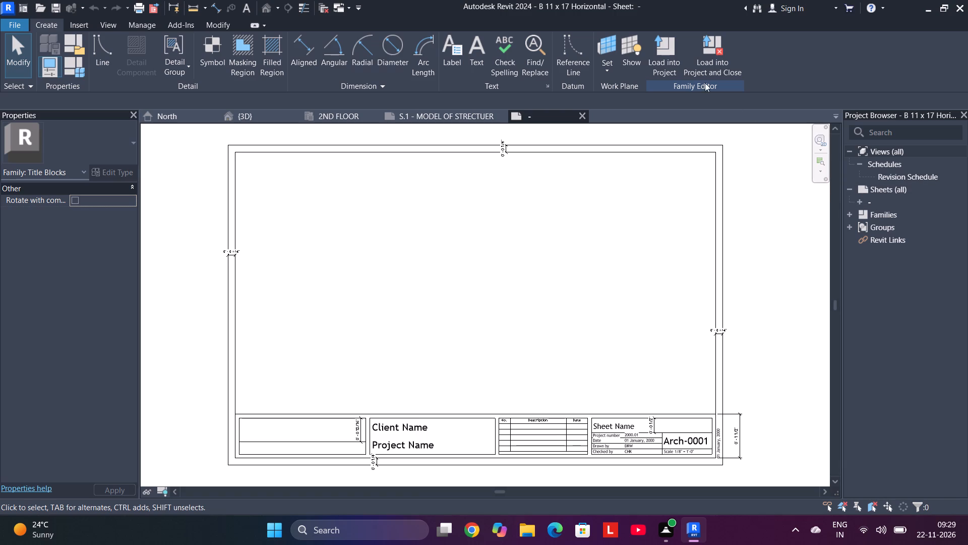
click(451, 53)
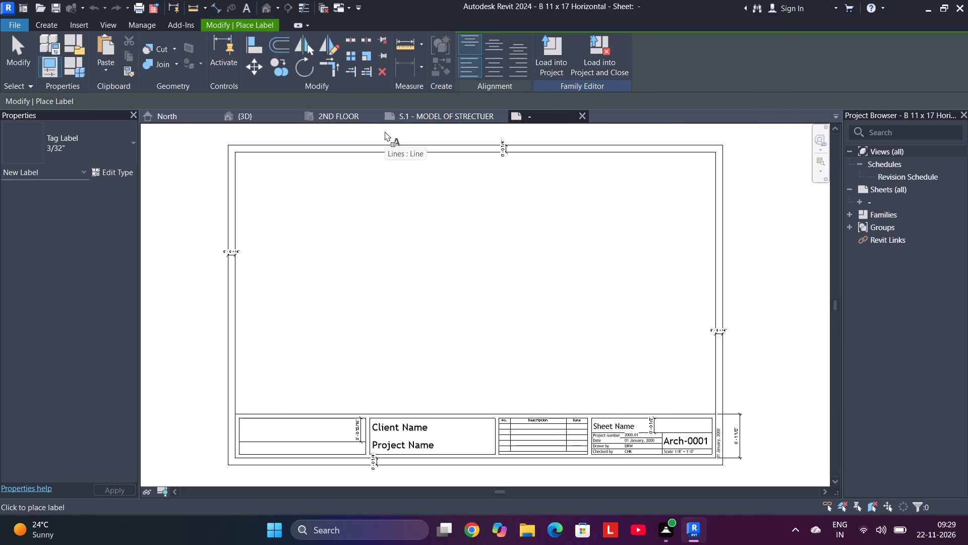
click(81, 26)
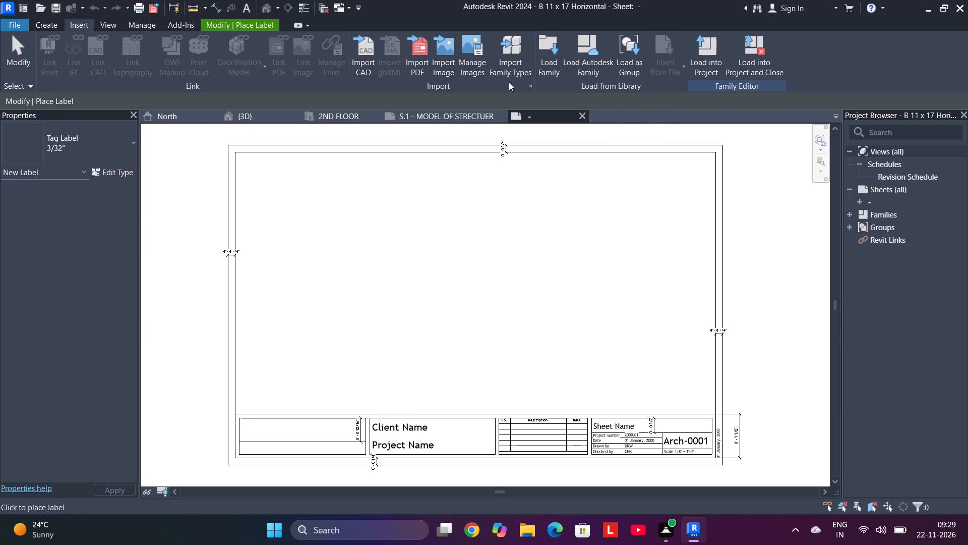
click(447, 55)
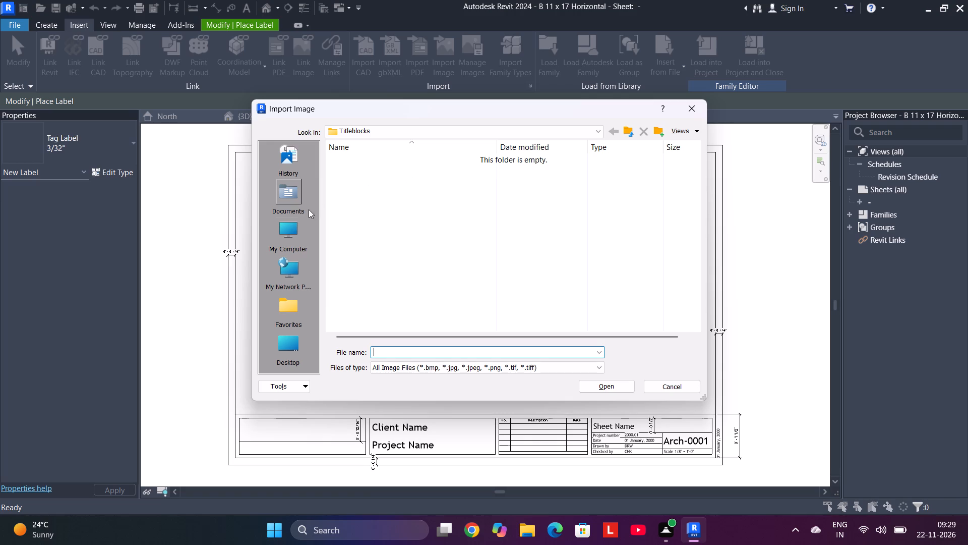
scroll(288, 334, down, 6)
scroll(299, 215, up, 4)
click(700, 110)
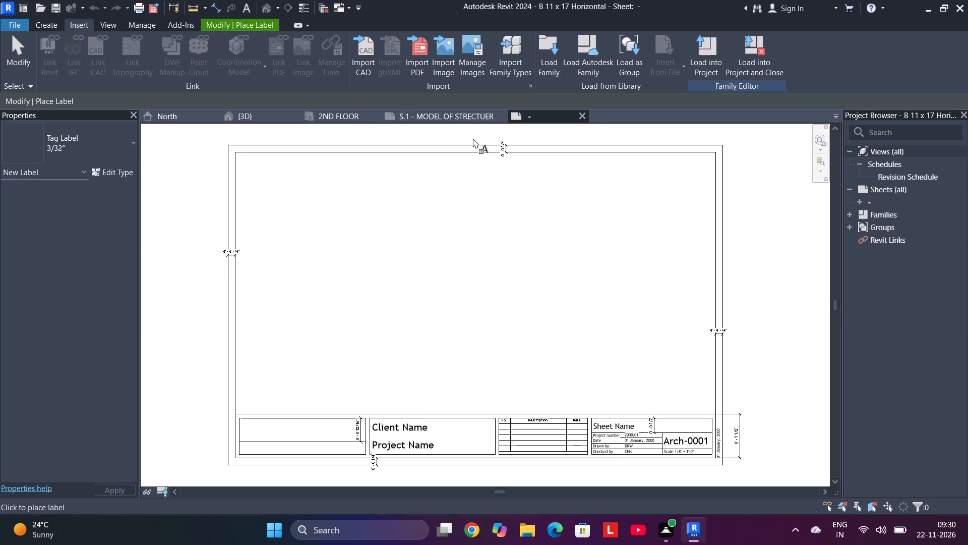
Close the B 11 x 17 Horizontal title block family, saving it over the existing family file.
click(581, 115)
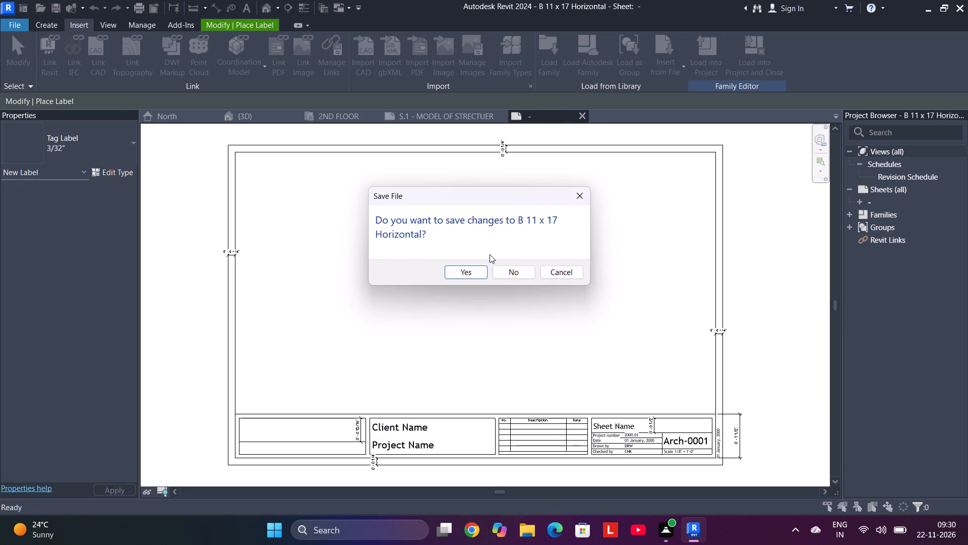
click(473, 268)
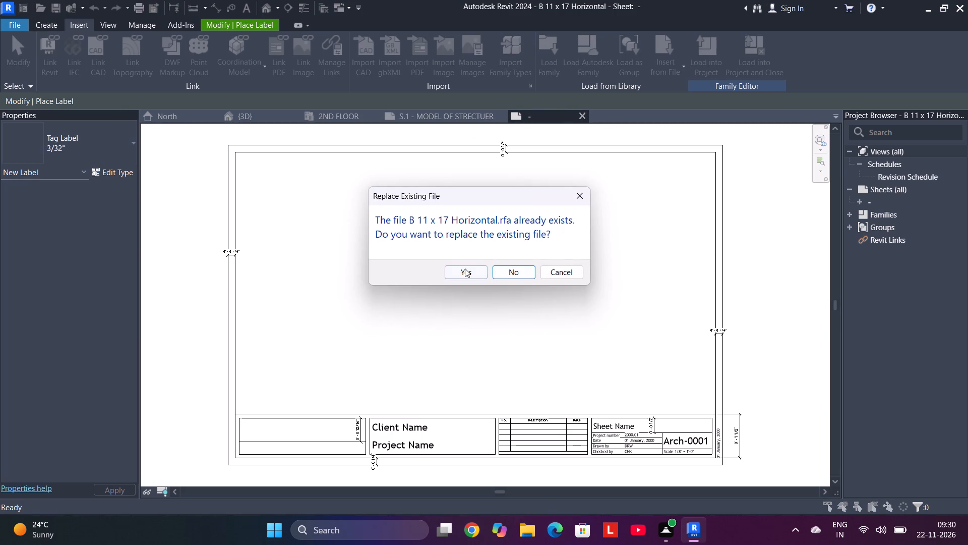
click(465, 268)
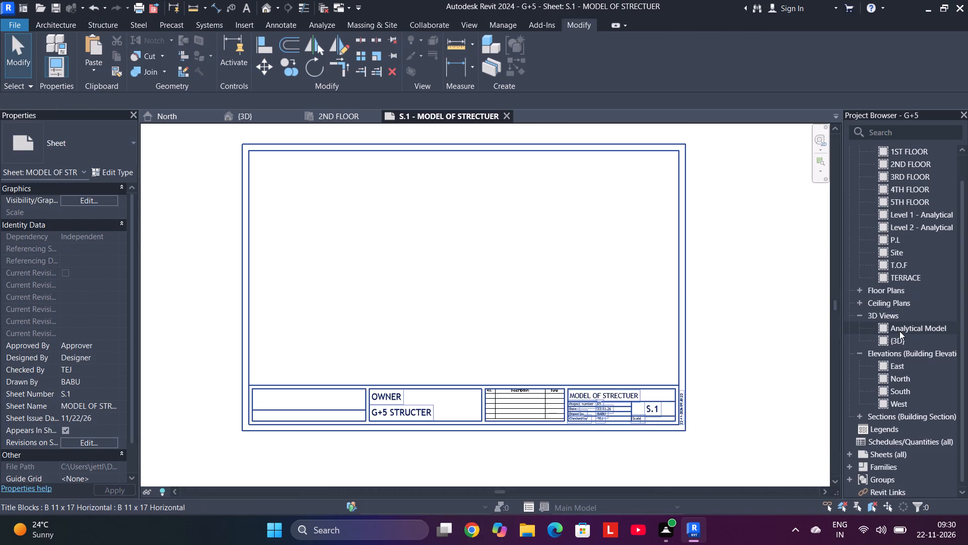
Place the T.O.F structural plan as a viewport on sheet S.1.
scroll(899, 348, down, 3)
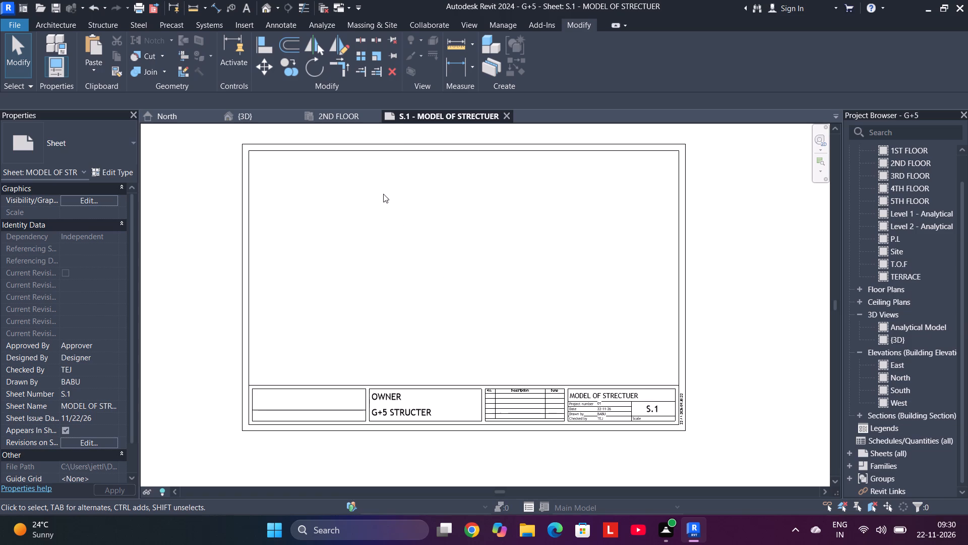
click(883, 263)
right_click(884, 263)
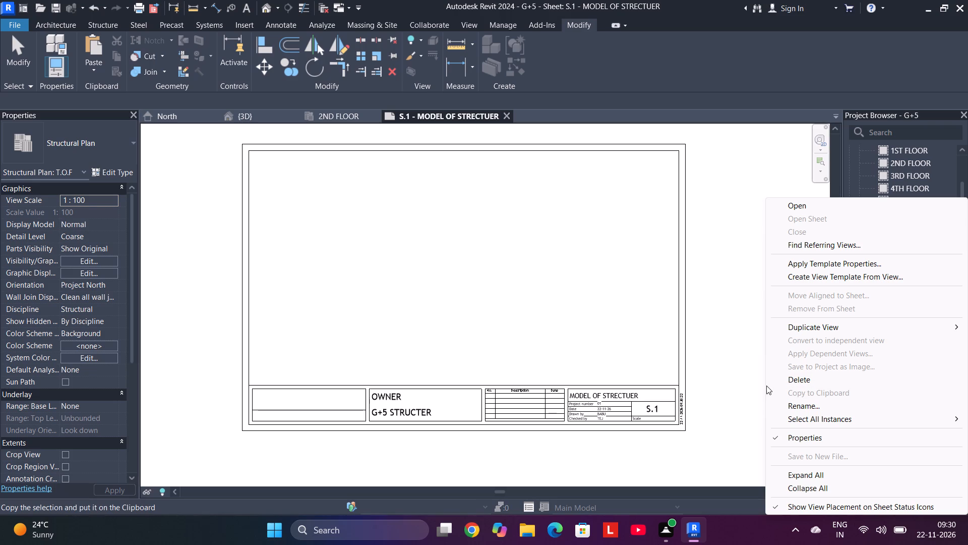
scroll(770, 386, up, 1)
scroll(770, 386, down, 2)
click(751, 383)
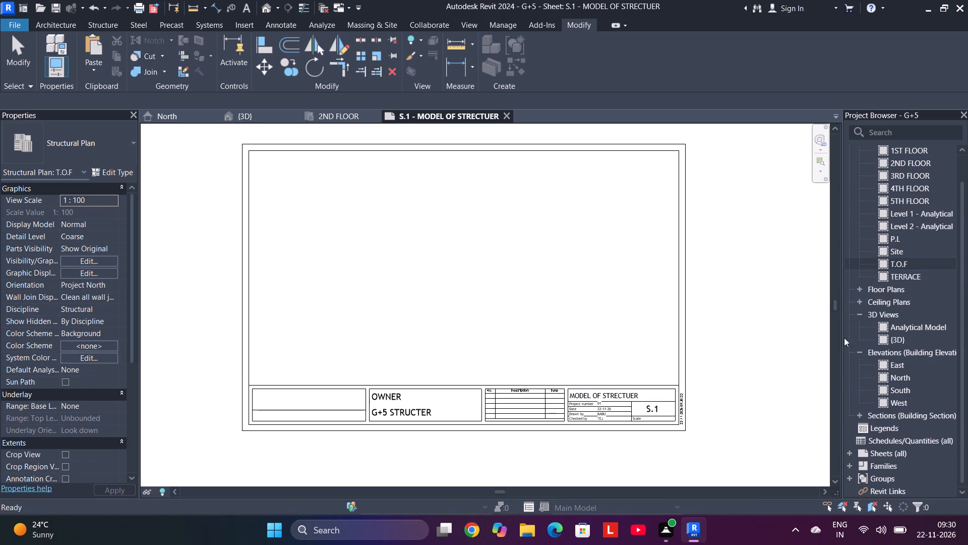
drag(887, 263, 404, 262)
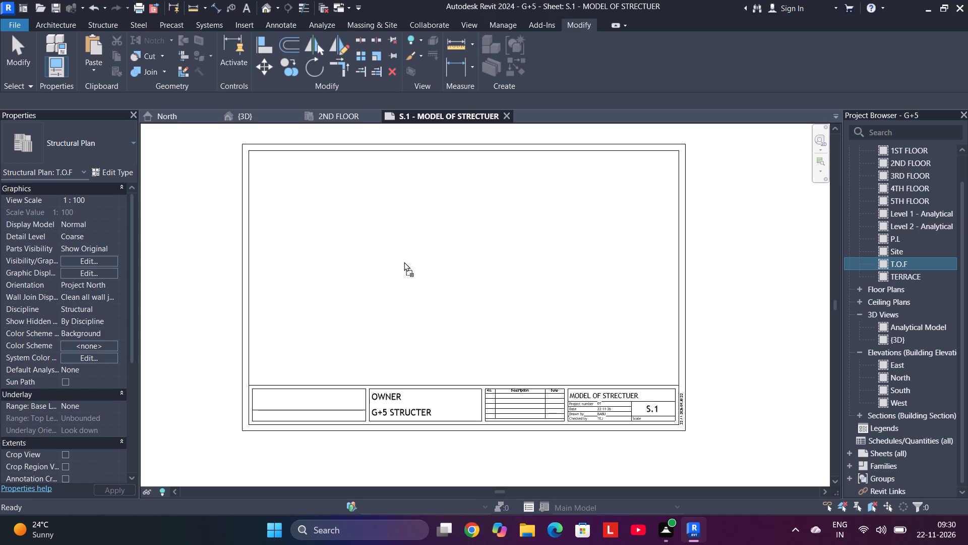
drag(404, 262, 400, 261)
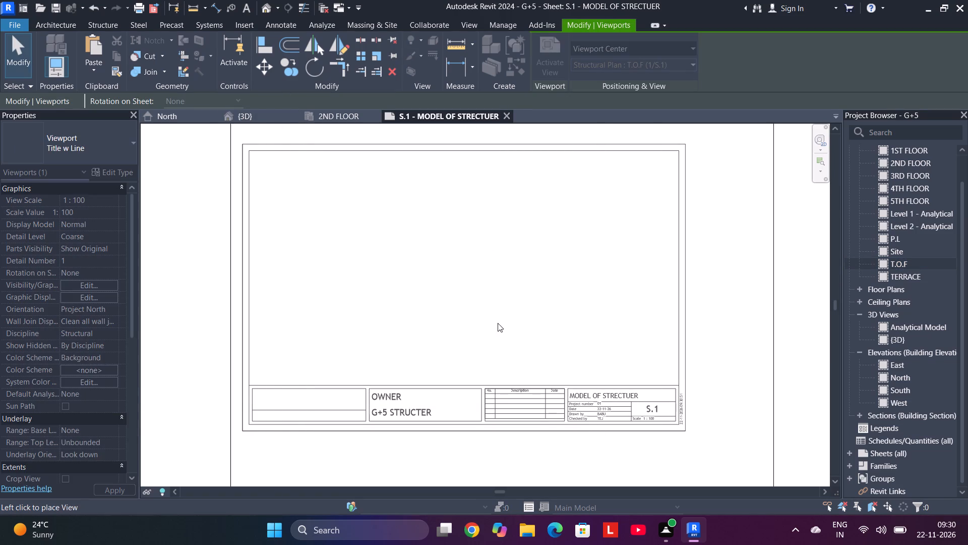
scroll(498, 337, down, 1)
scroll(536, 417, down, 2)
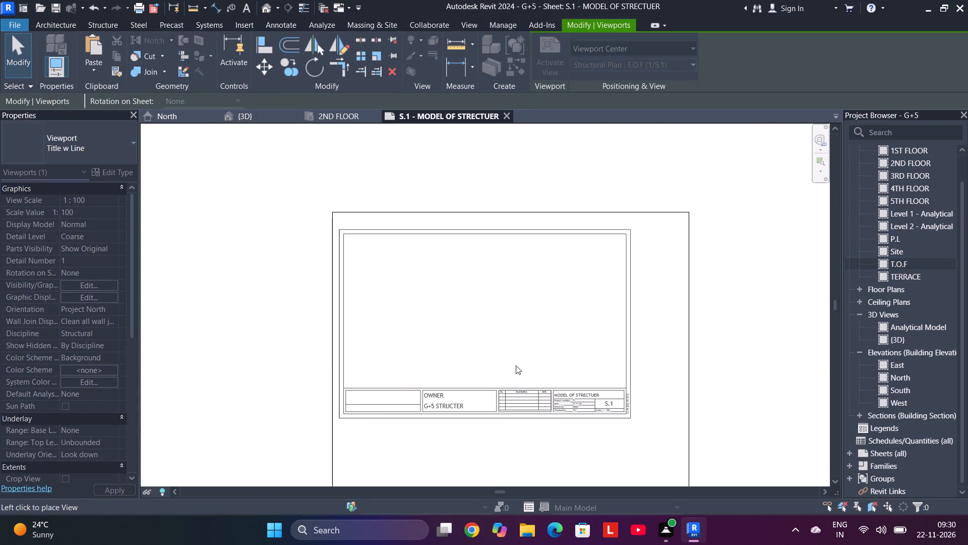
click(513, 333)
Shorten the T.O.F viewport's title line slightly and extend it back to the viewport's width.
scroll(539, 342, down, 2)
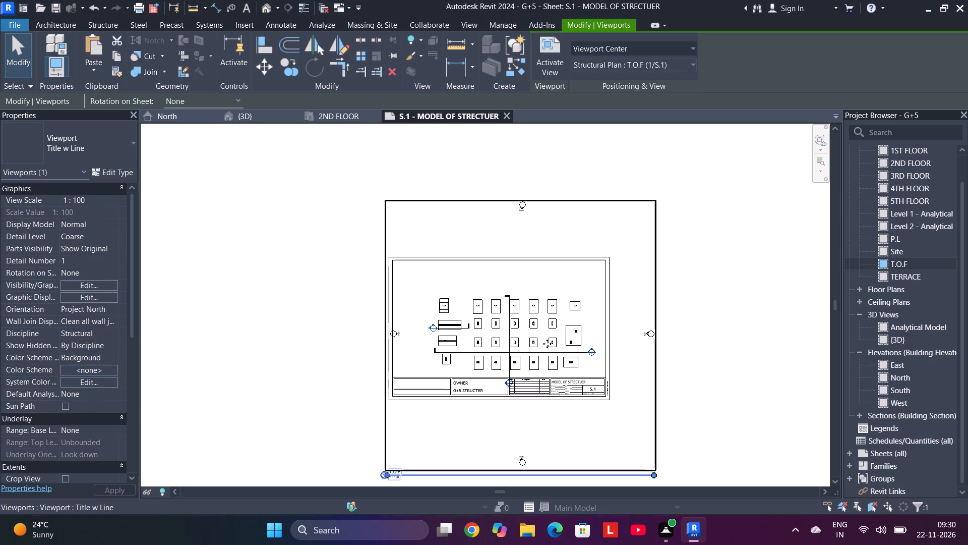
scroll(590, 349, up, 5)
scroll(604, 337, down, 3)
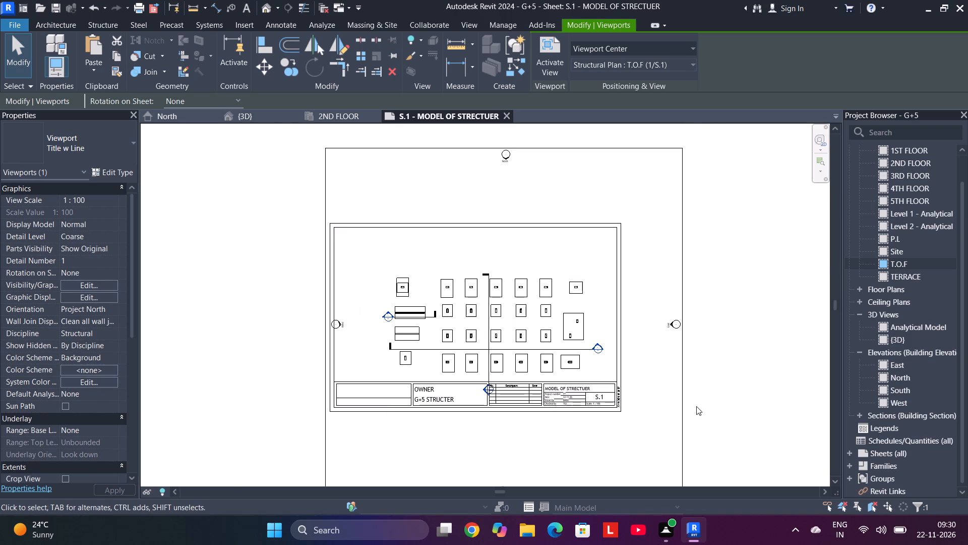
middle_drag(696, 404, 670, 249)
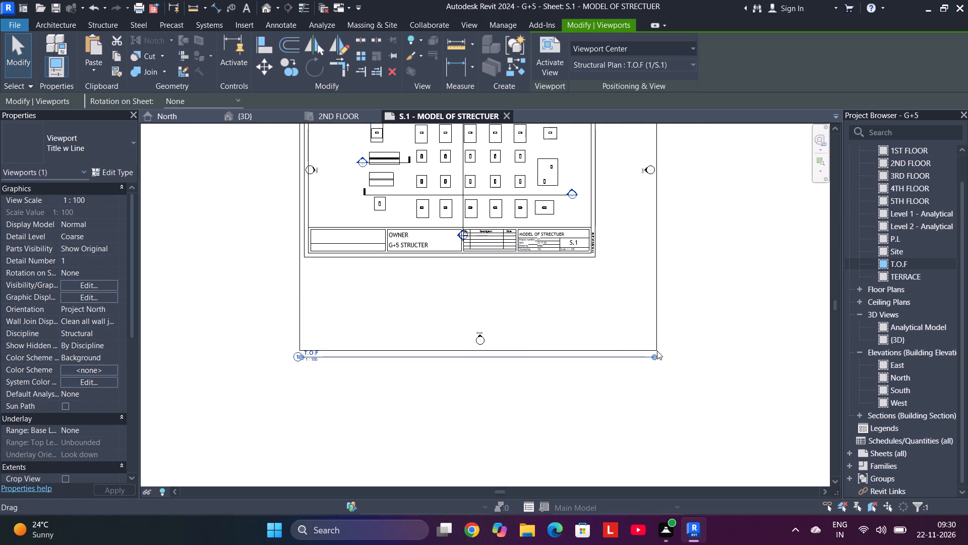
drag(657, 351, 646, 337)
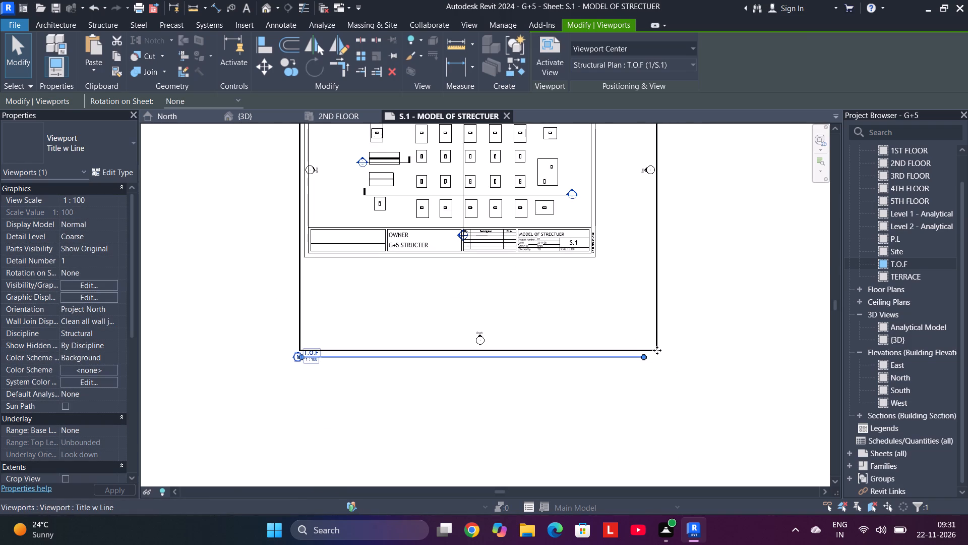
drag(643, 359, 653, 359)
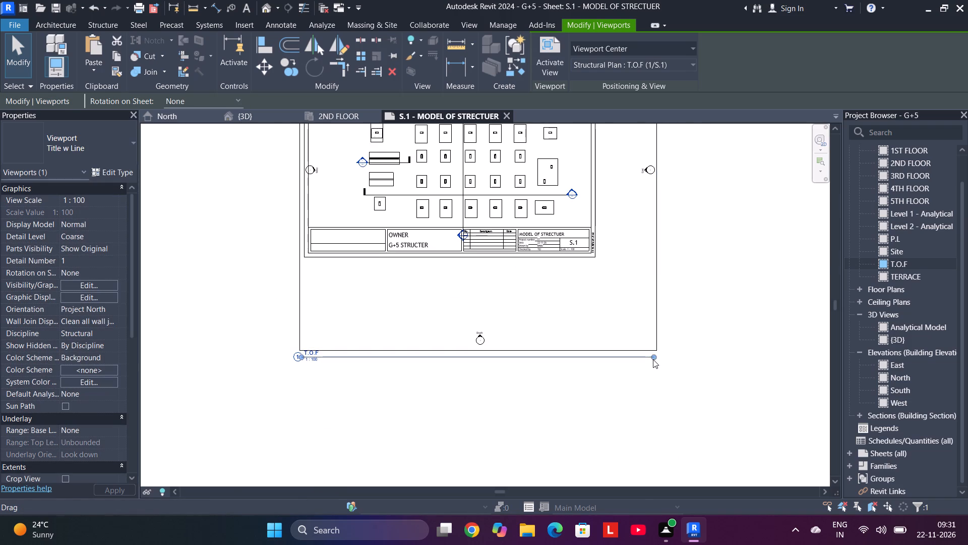
Move the T.O.F viewport so the footing layout sits inside the sheet frame, above the title block.
scroll(348, 361, up, 4)
scroll(433, 314, down, 3)
middle_drag(504, 273, 506, 400)
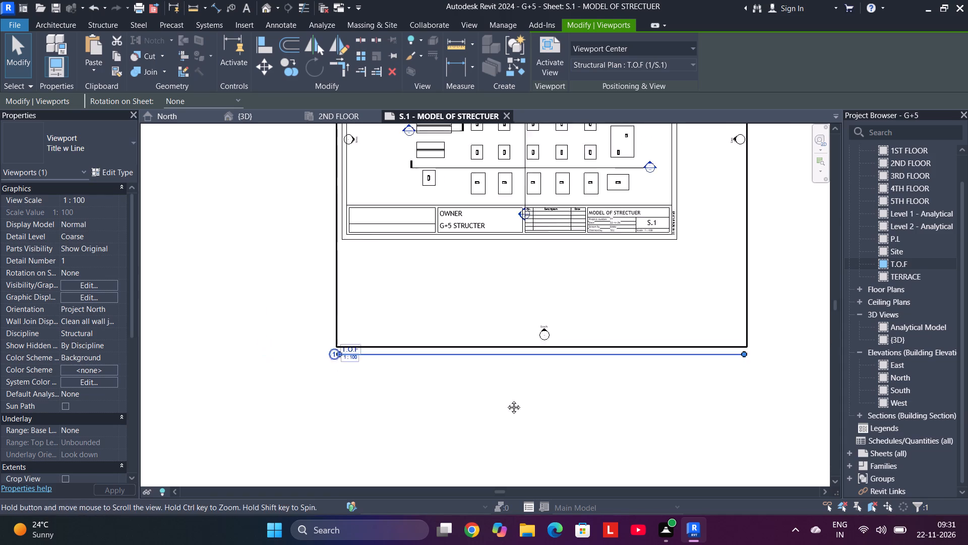
middle_drag(506, 400, 506, 428)
drag(578, 249, 515, 225)
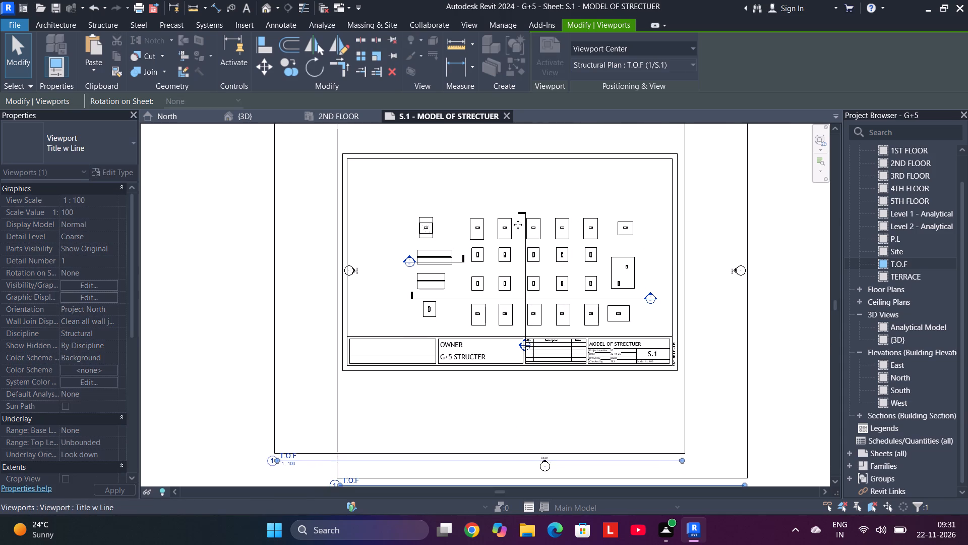
drag(512, 225, 548, 206)
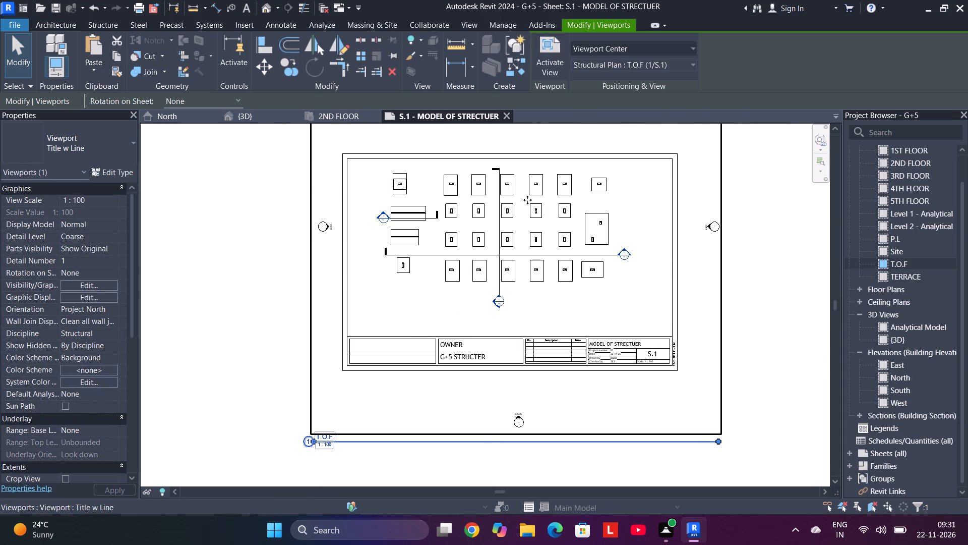
drag(521, 205, 498, 206)
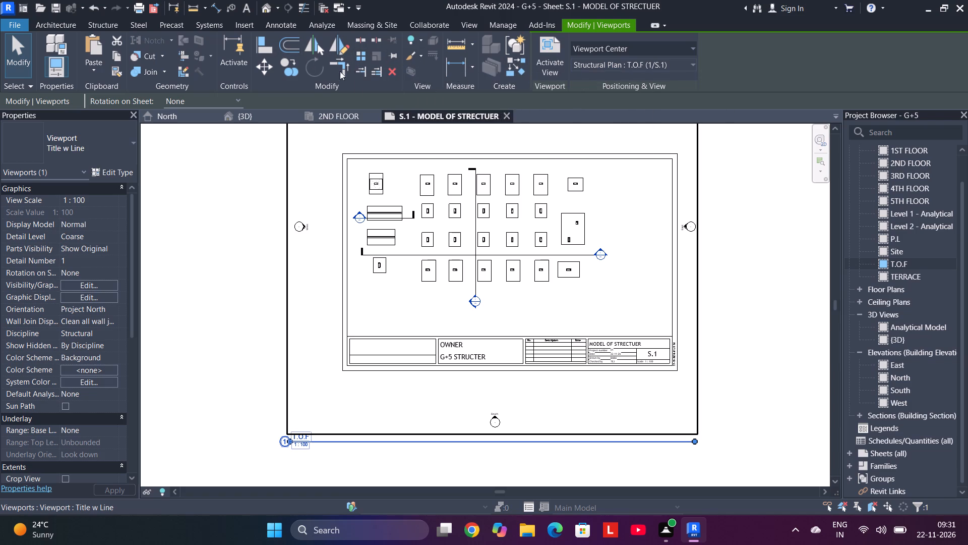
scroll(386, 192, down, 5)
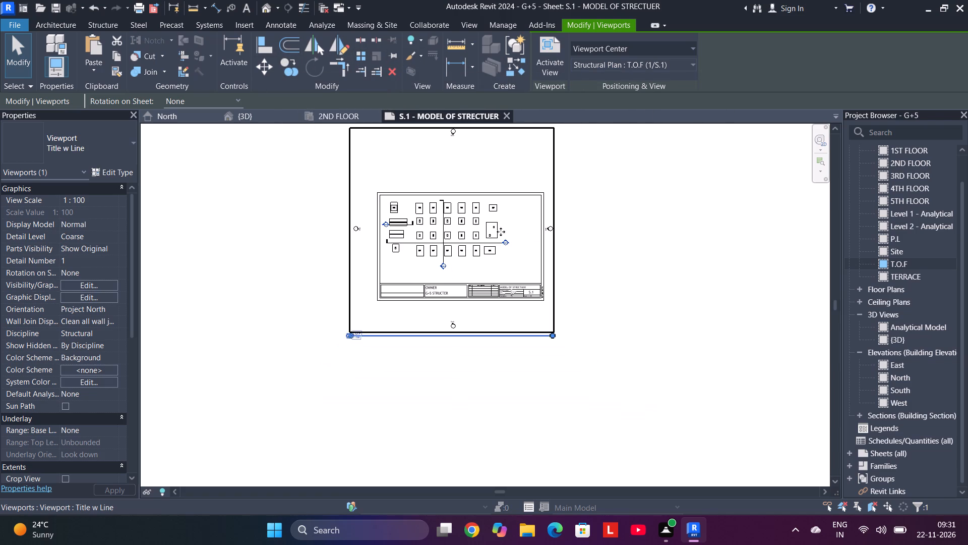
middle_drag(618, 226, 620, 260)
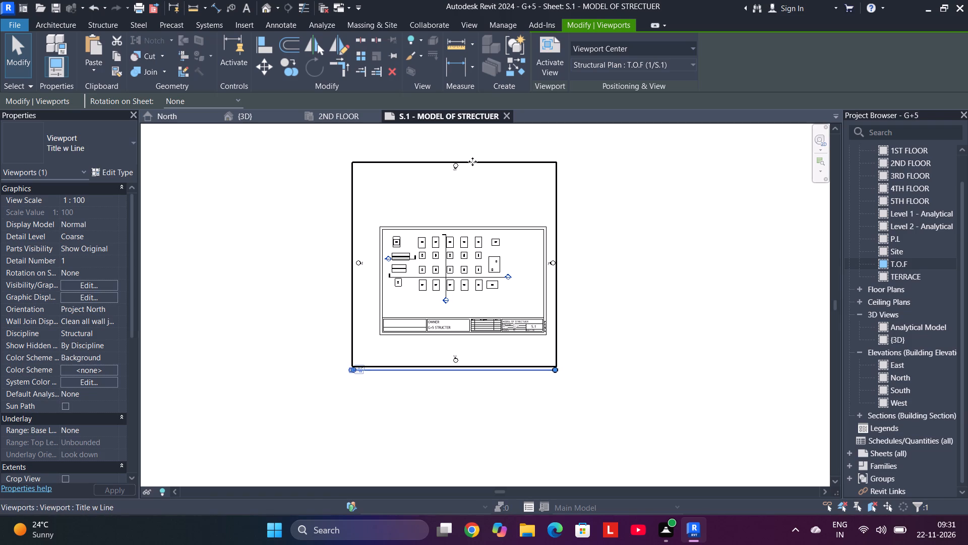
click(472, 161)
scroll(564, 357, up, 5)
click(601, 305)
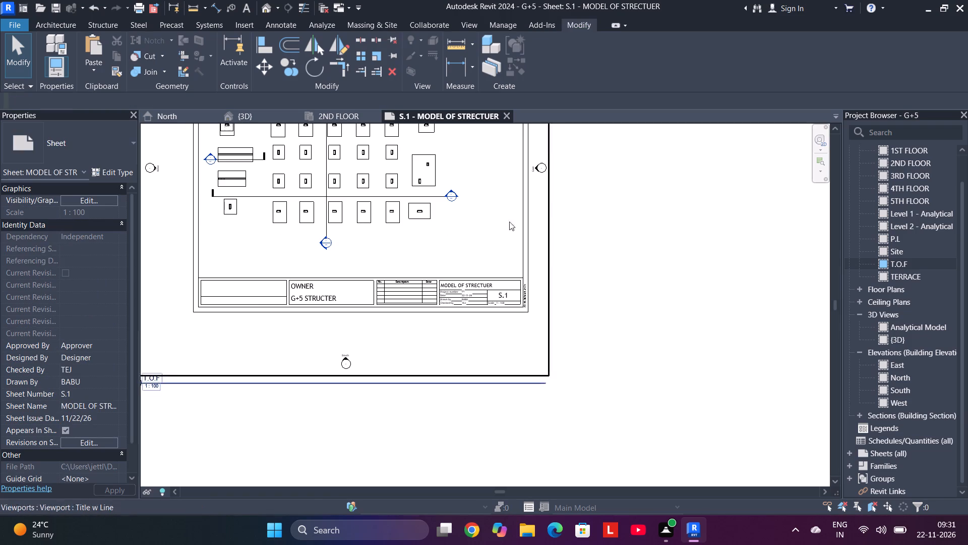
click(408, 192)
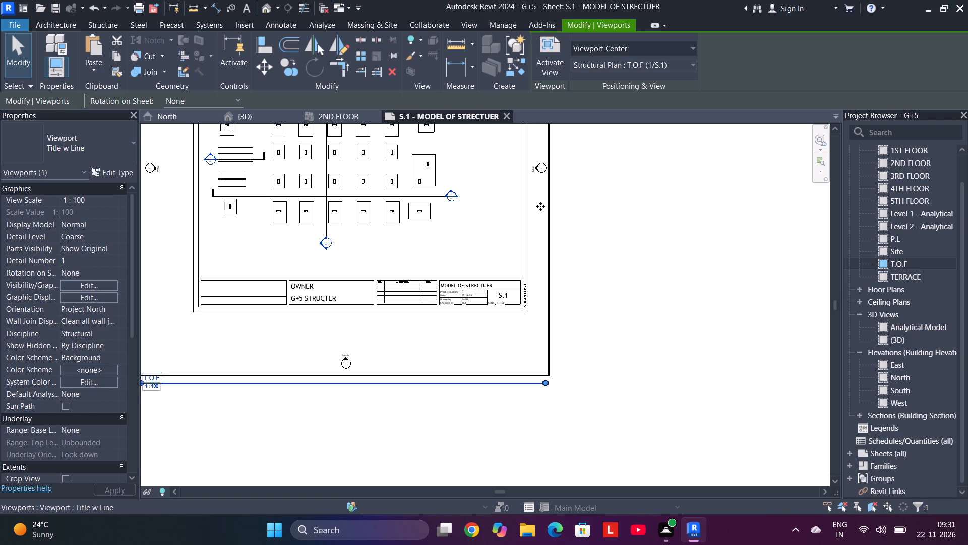
Open the T.O.F structural plan view.
double_click(899, 264)
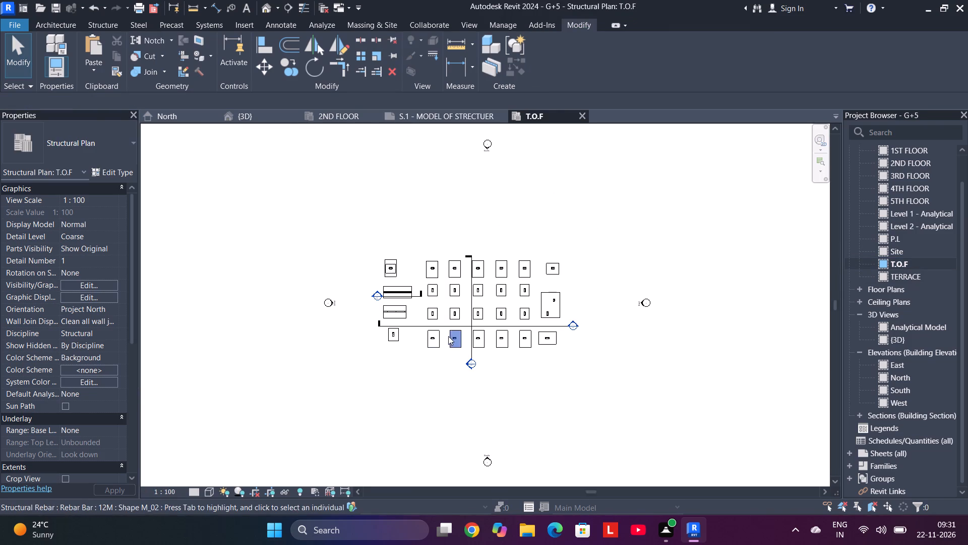
scroll(511, 336, down, 1)
scroll(511, 335, up, 5)
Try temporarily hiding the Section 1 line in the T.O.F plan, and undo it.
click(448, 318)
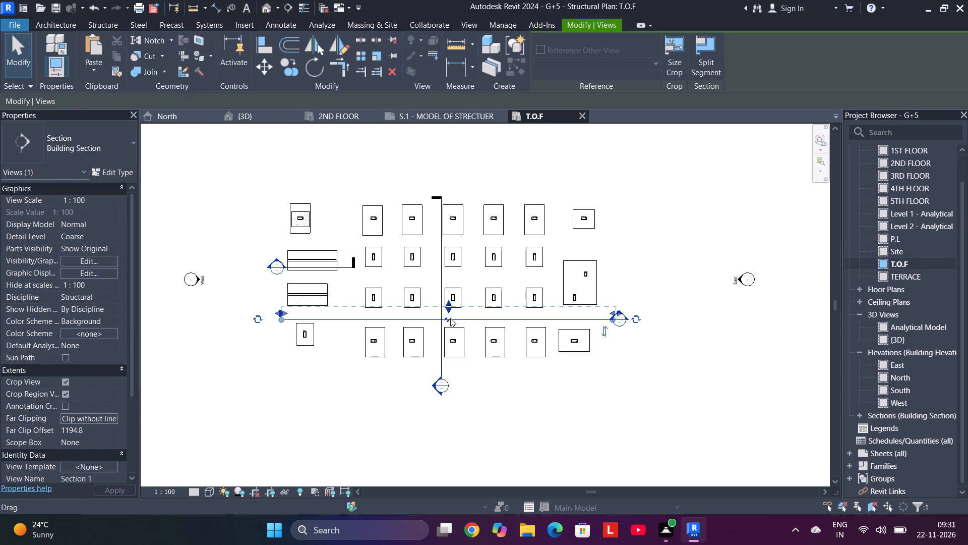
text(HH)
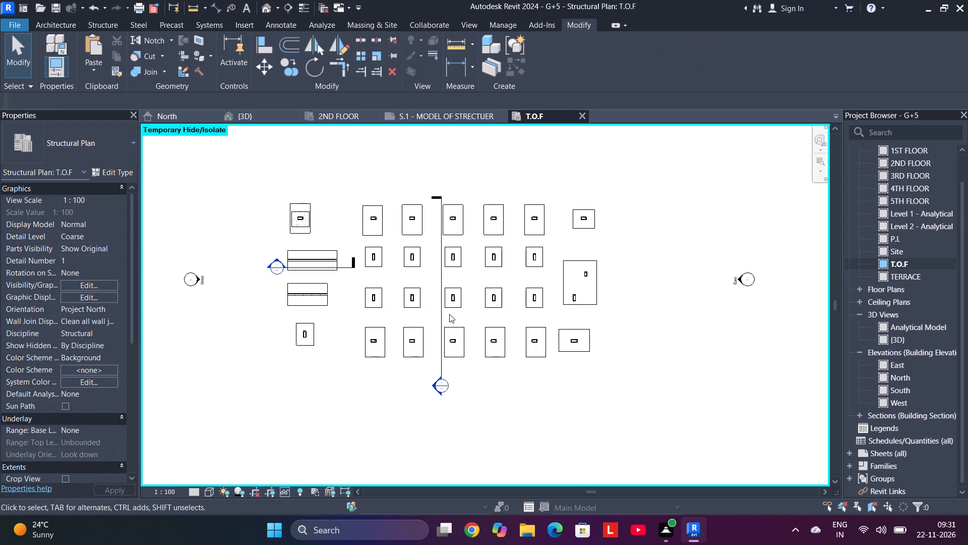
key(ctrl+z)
Delete the long horizontal Section 1 and vertical Section 2 lines crossing the footings in the T.O.F plan, including their views.
click(460, 317)
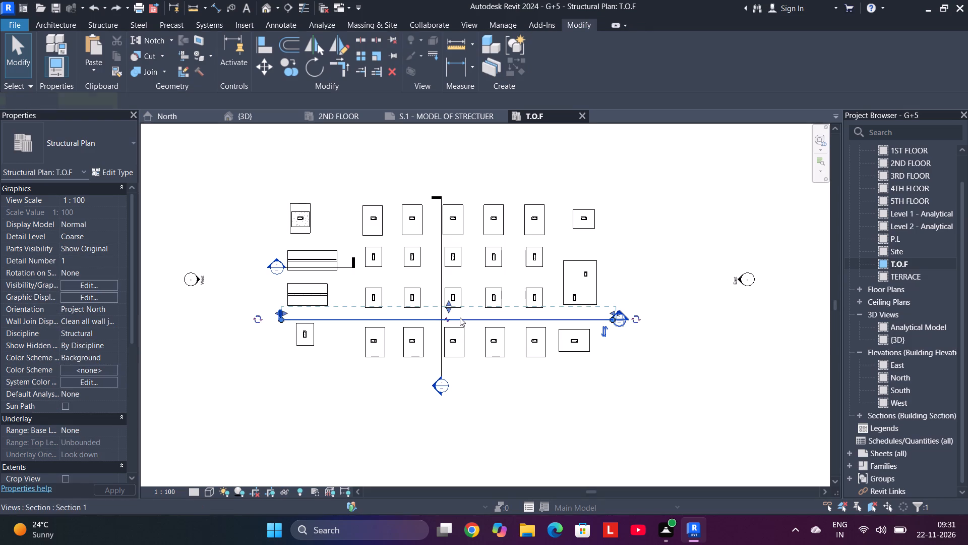
key(Delete)
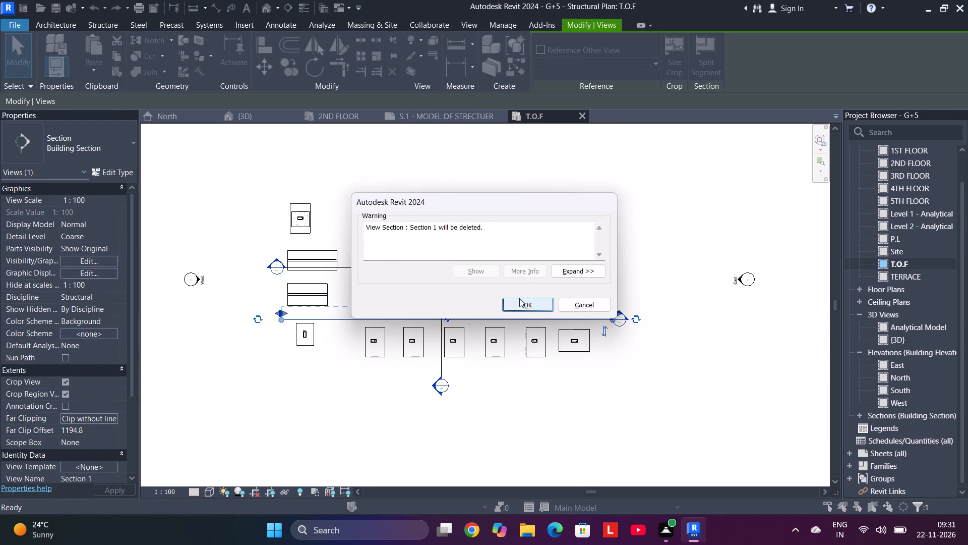
click(519, 298)
click(440, 319)
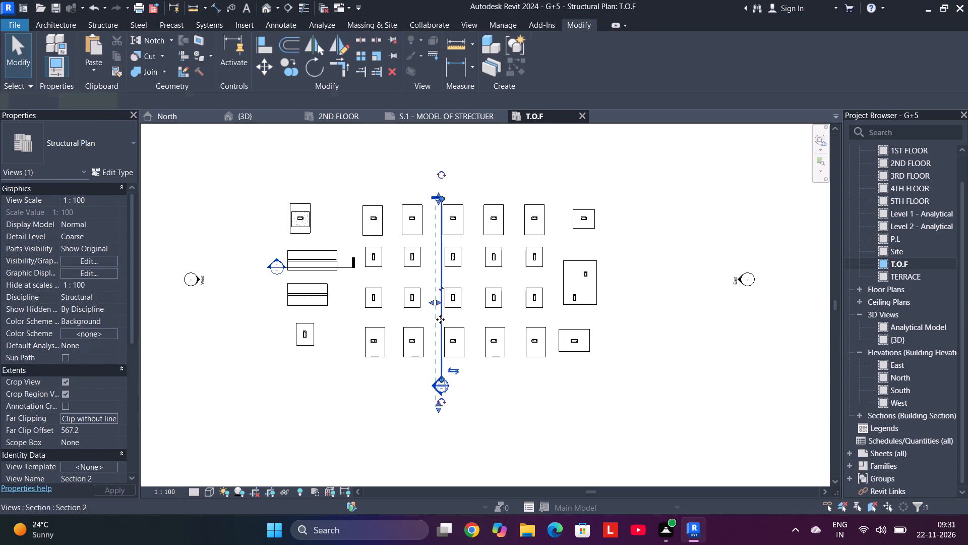
key(Delete)
click(523, 300)
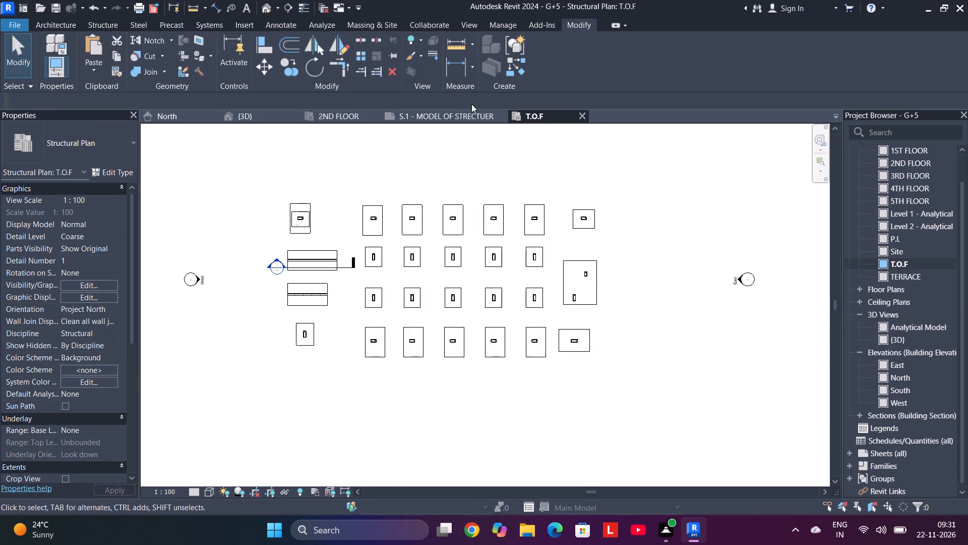
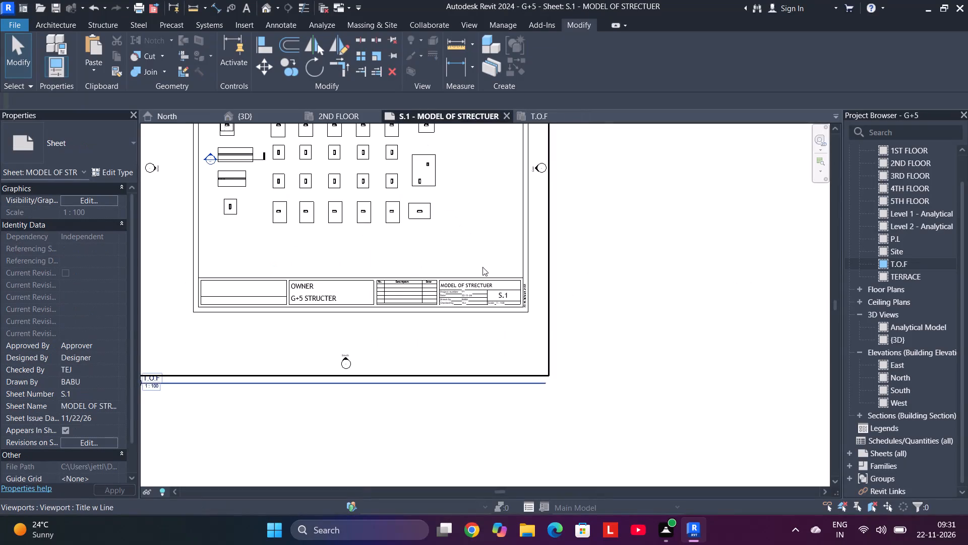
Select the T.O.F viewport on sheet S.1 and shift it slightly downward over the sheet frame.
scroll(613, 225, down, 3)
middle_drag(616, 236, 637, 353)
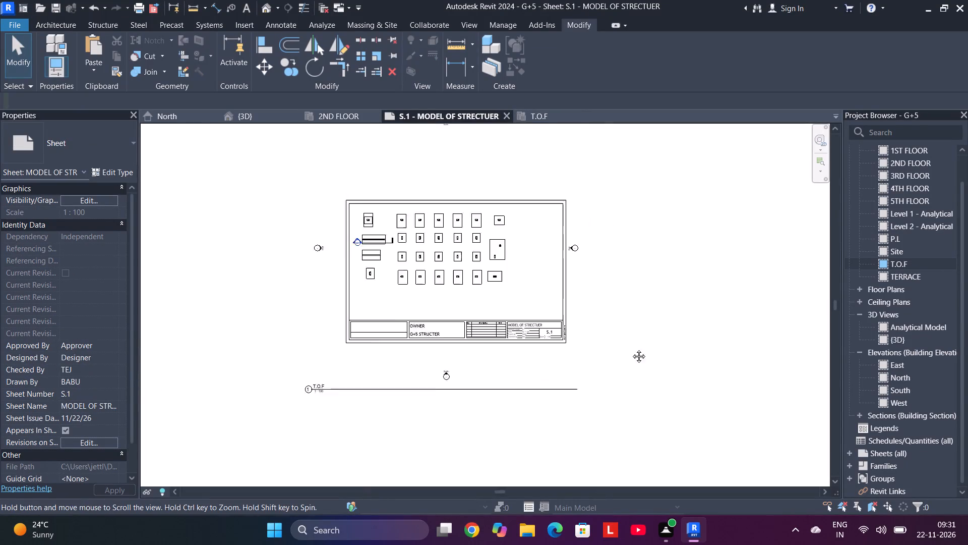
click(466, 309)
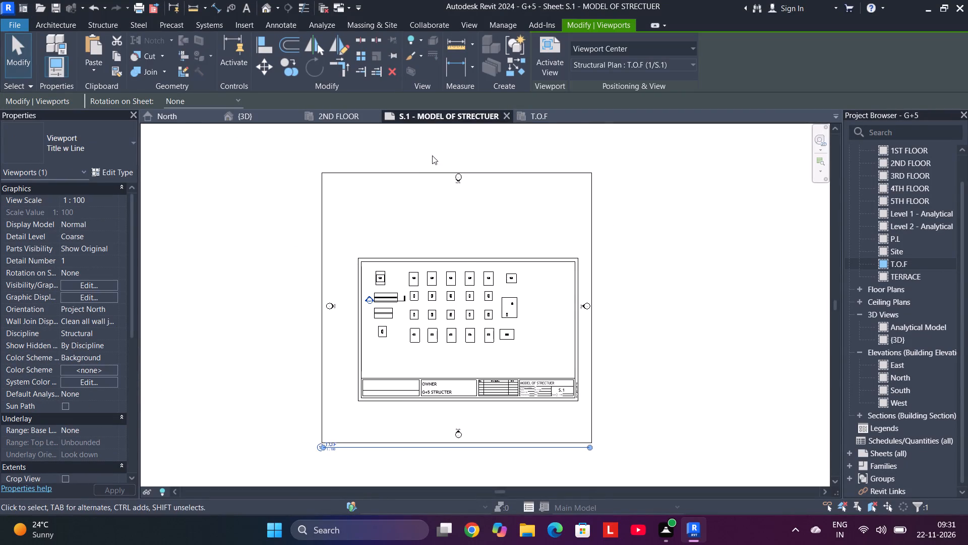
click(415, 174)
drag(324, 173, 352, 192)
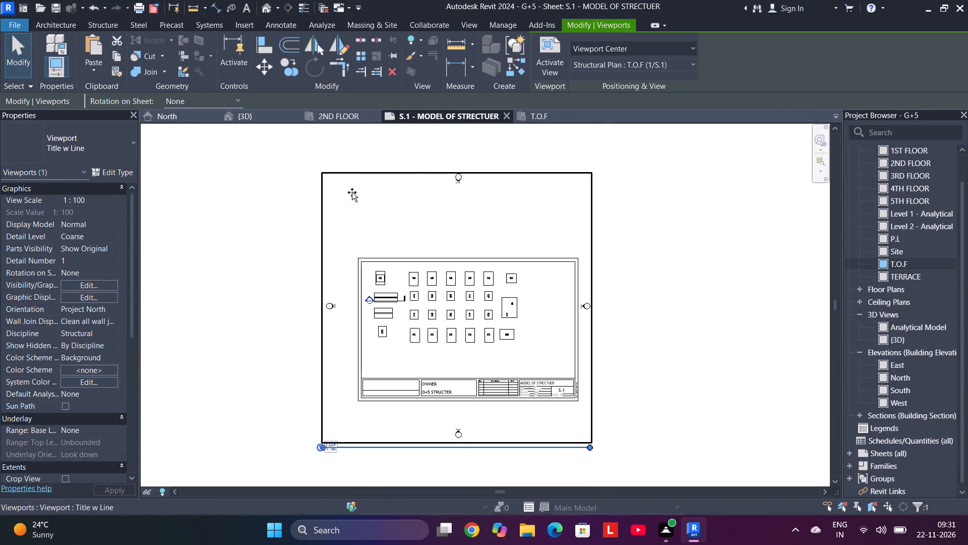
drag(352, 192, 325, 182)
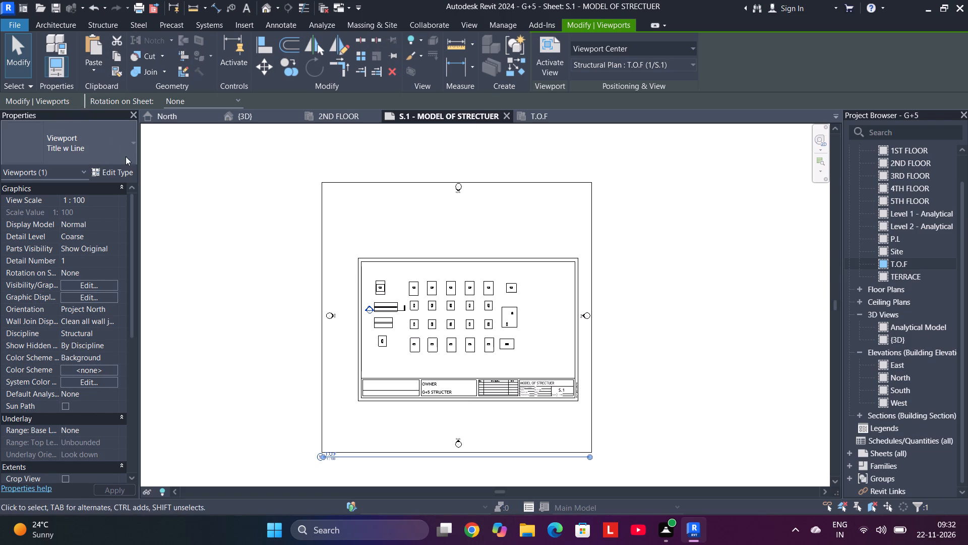
Set the T.O.F viewport's view scale to 1:200.
click(89, 201)
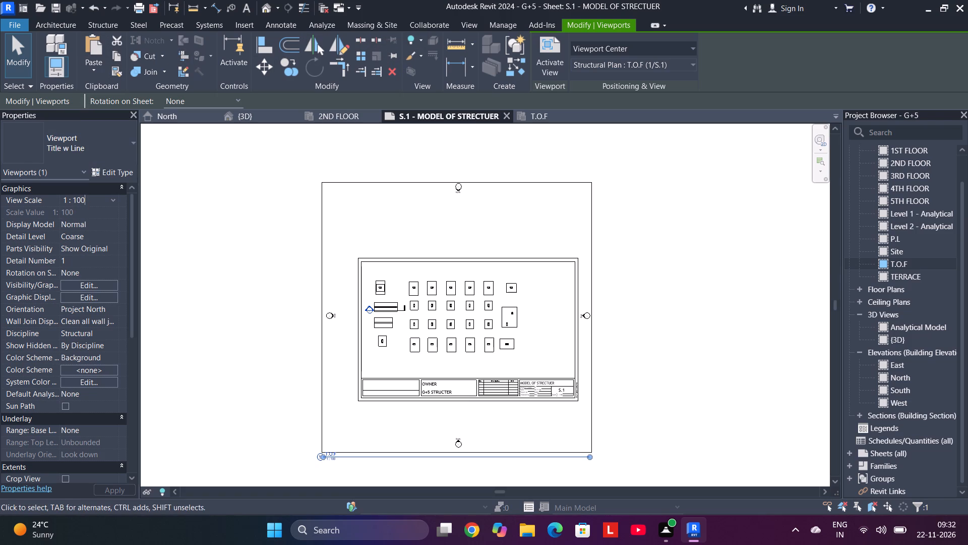
click(116, 200)
click(88, 231)
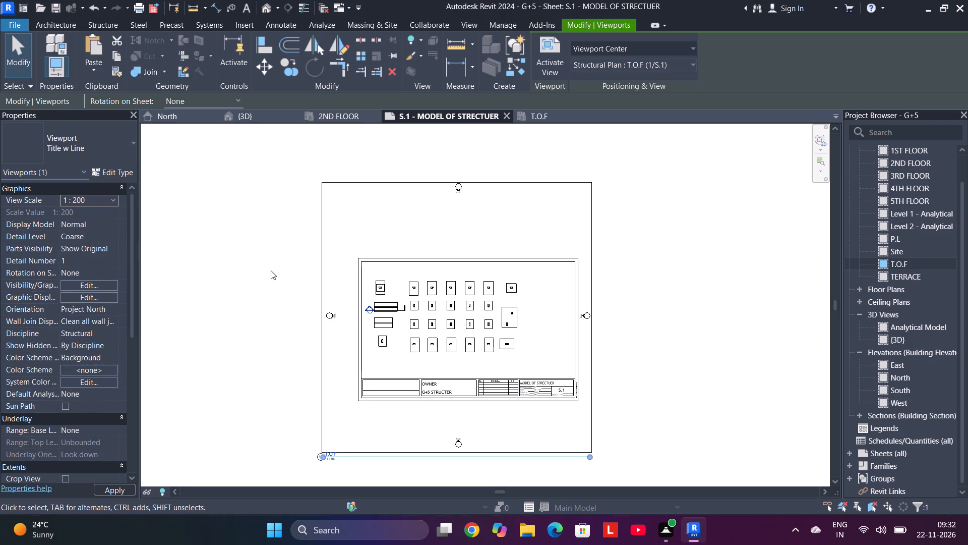
Move the T.O.F viewport up so all footings sit inside the sheet frame, and shorten its title line to the viewport's width.
drag(346, 318, 352, 301)
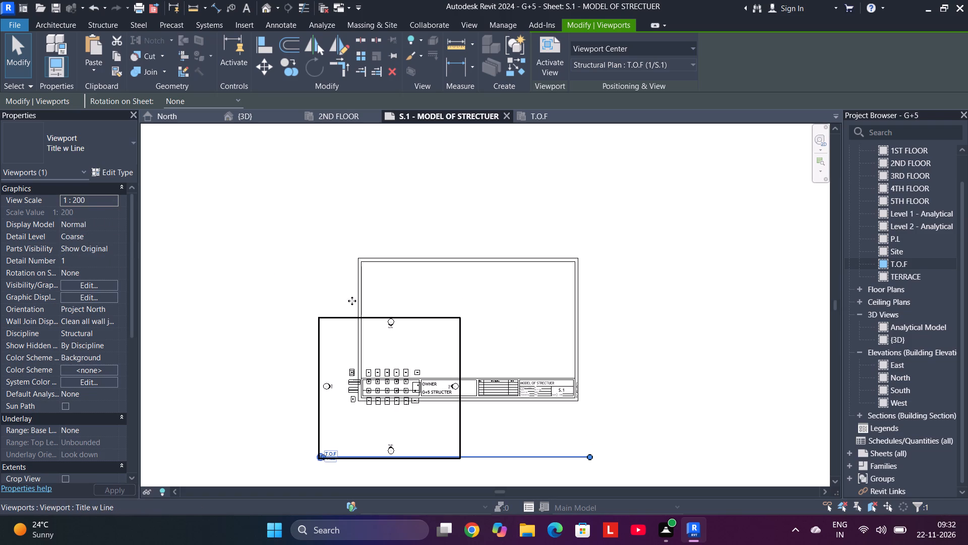
drag(352, 301, 378, 228)
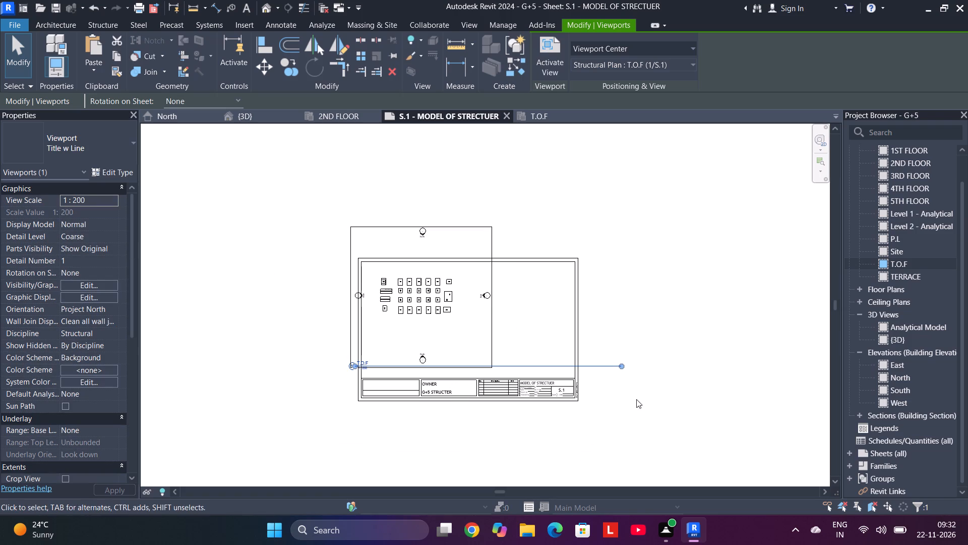
drag(623, 367, 495, 366)
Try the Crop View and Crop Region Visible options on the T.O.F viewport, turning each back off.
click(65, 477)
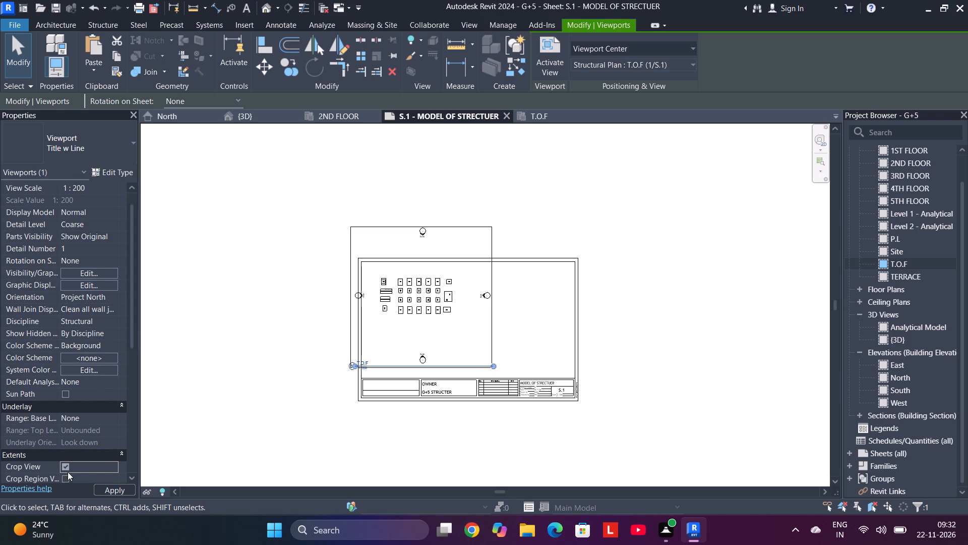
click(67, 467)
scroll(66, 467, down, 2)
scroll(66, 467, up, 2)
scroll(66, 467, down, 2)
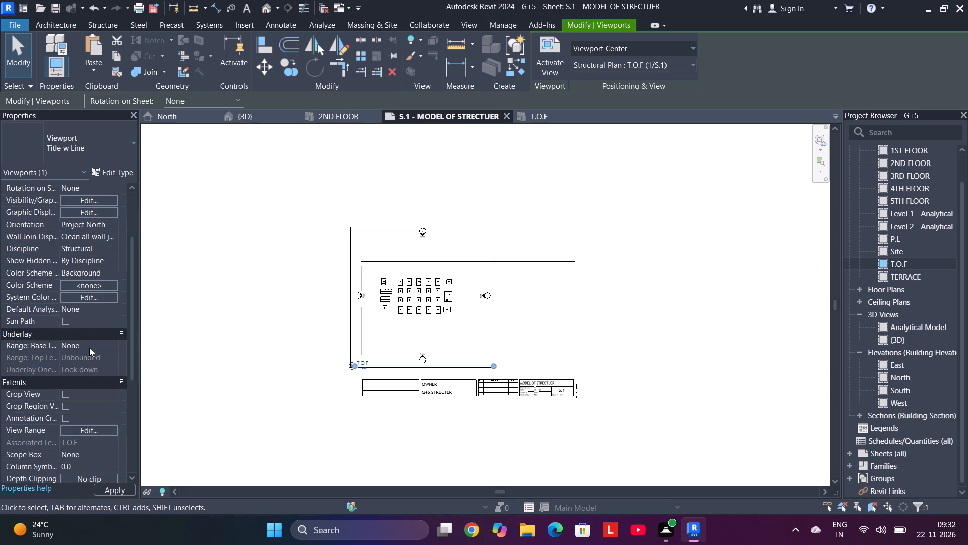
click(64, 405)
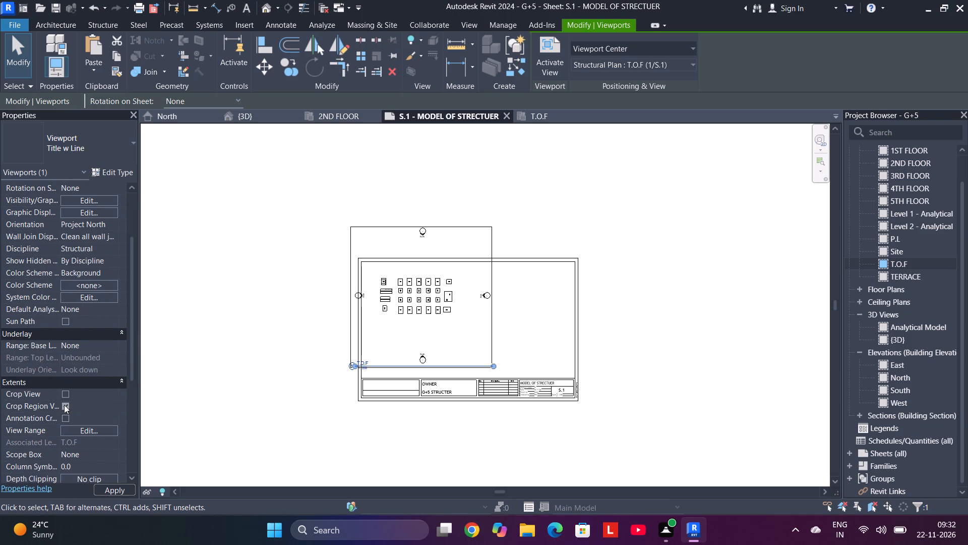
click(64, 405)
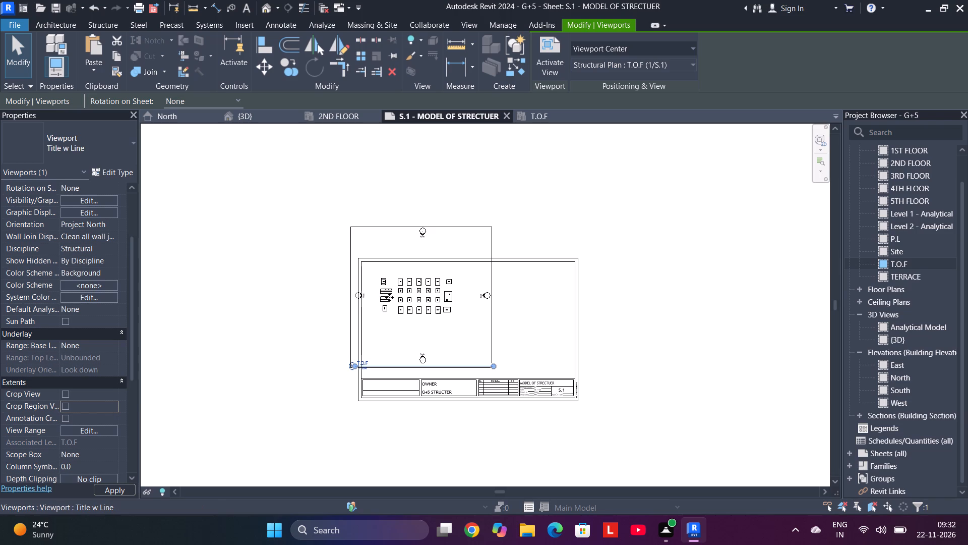
Nudge the T.O.F viewport slightly toward the left edge of the sheet, keeping the footings inside the frame.
drag(419, 229, 400, 228)
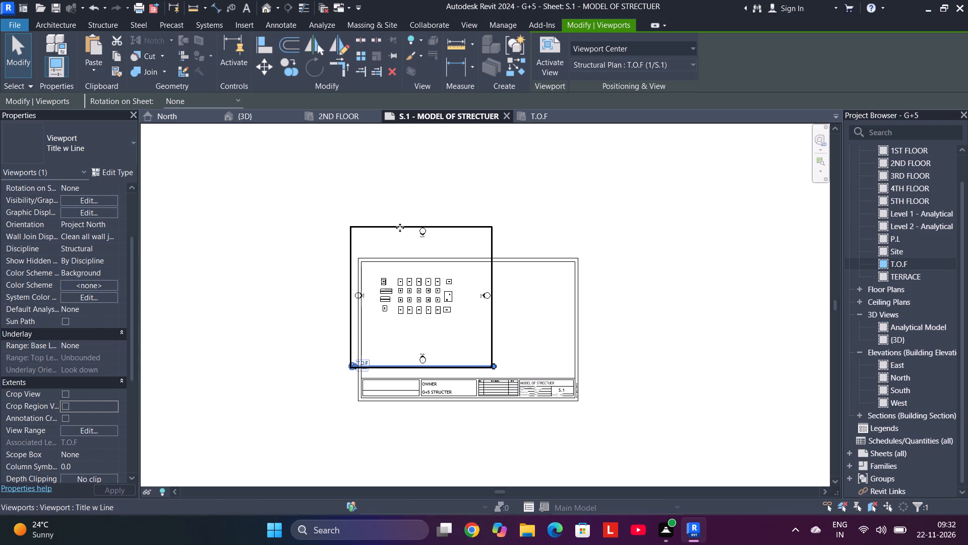
drag(400, 228, 400, 224)
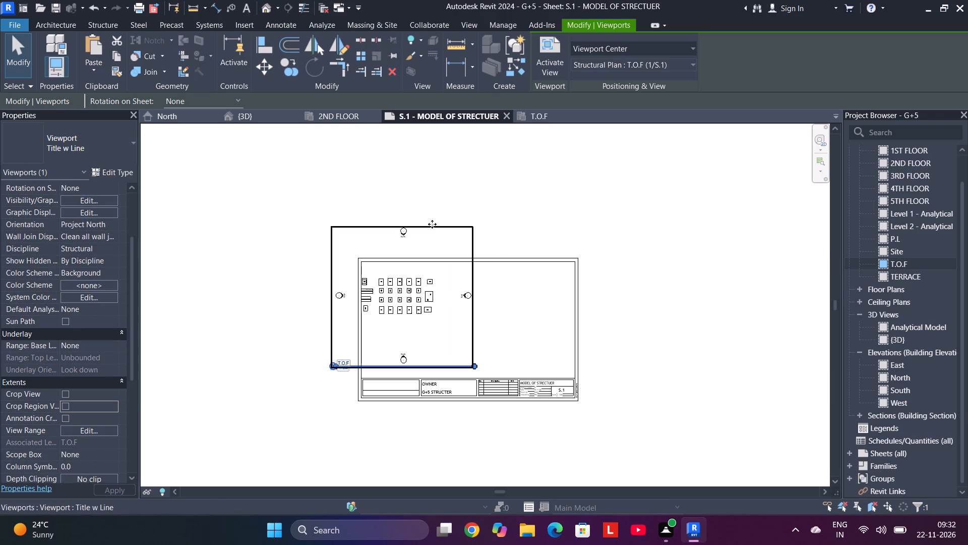
drag(436, 225, 450, 225)
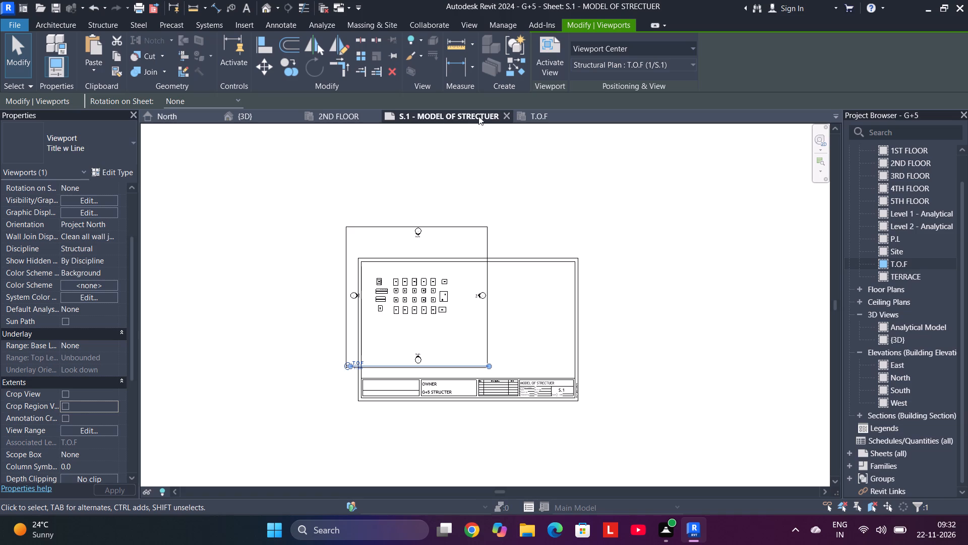
Temporarily hide the East, South, West and North elevation markers around the footings in the T.O.F structural plan.
click(531, 108)
click(536, 115)
scroll(728, 256, down, 5)
drag(751, 226, 710, 319)
key(h)
key(h)
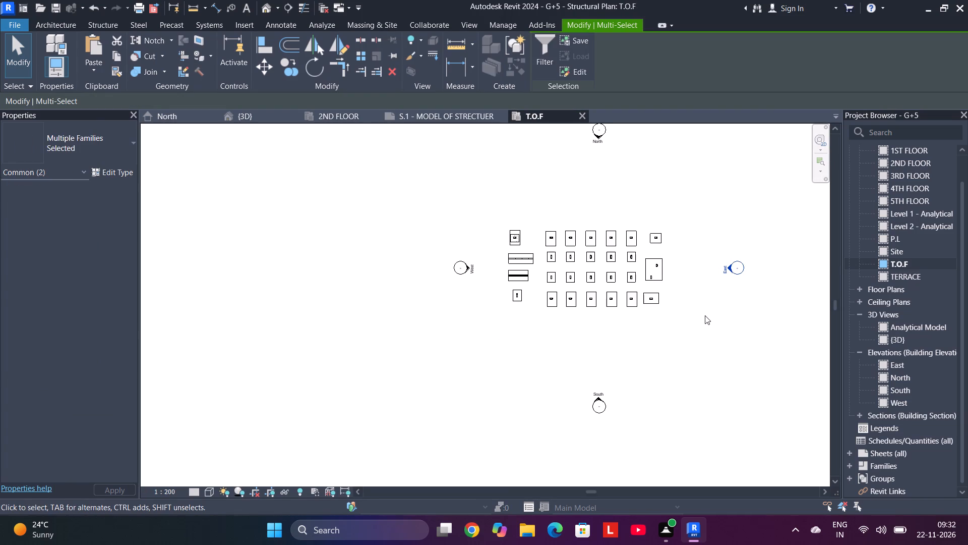
drag(646, 391, 527, 423)
key(h)
key(h)
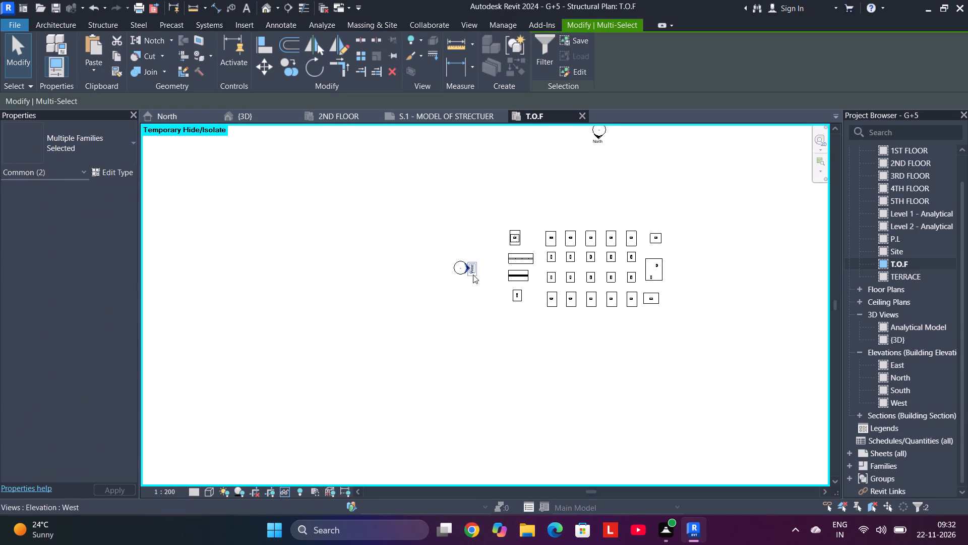
drag(475, 299, 437, 242)
key(h)
key(h)
drag(652, 163, 636, 162)
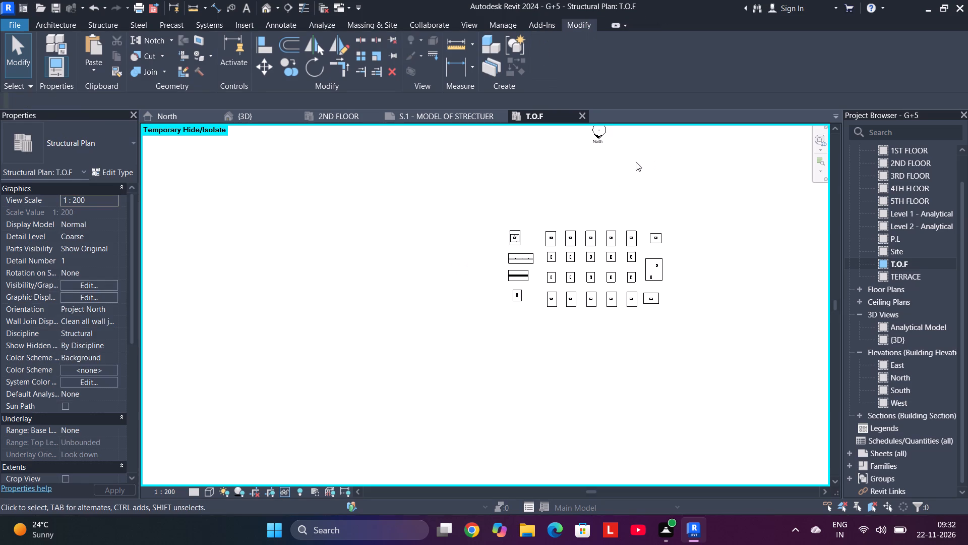
drag(636, 162, 553, 132)
key(h)
key(h)
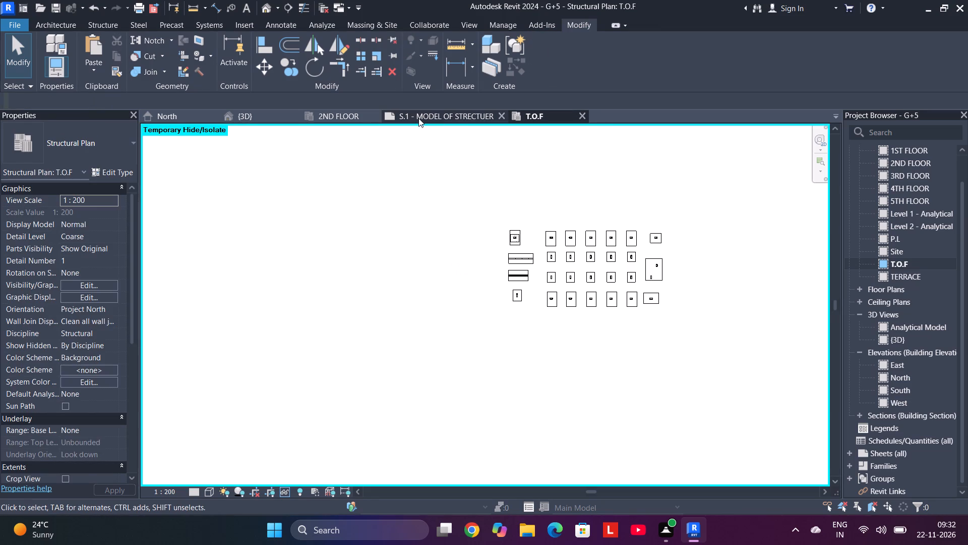
Examine the T.O.F viewport and its title on sheet S.1 against the T.O.F structural plan.
click(420, 118)
scroll(422, 314, up, 2)
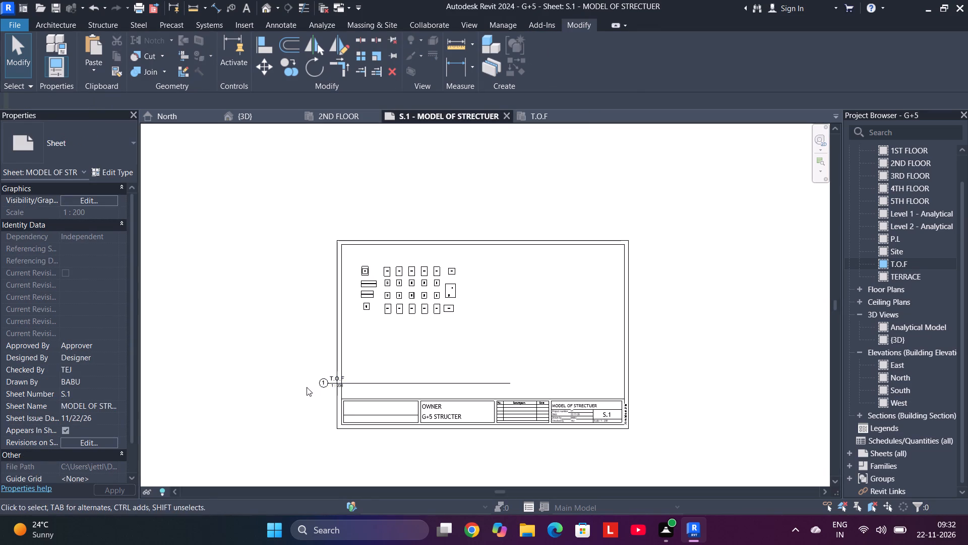
click(327, 384)
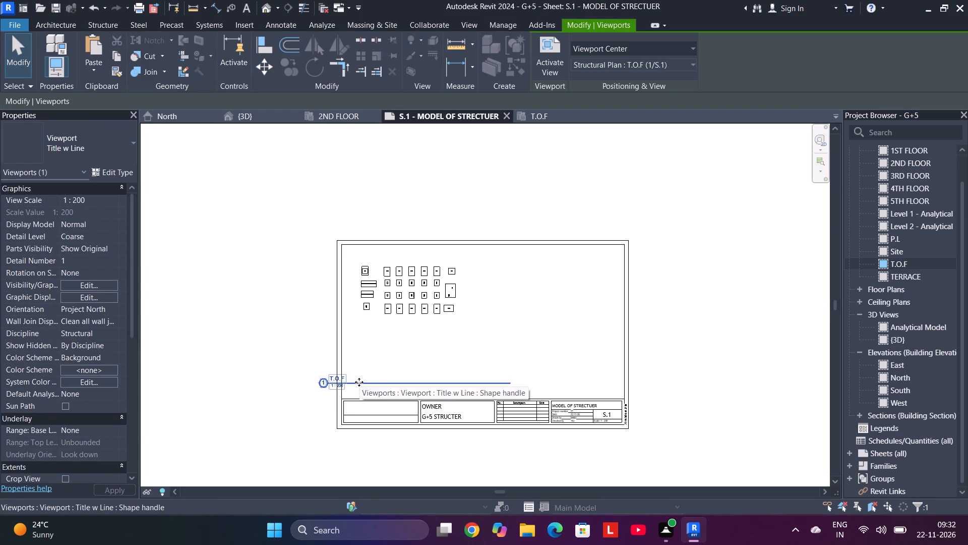
click(535, 113)
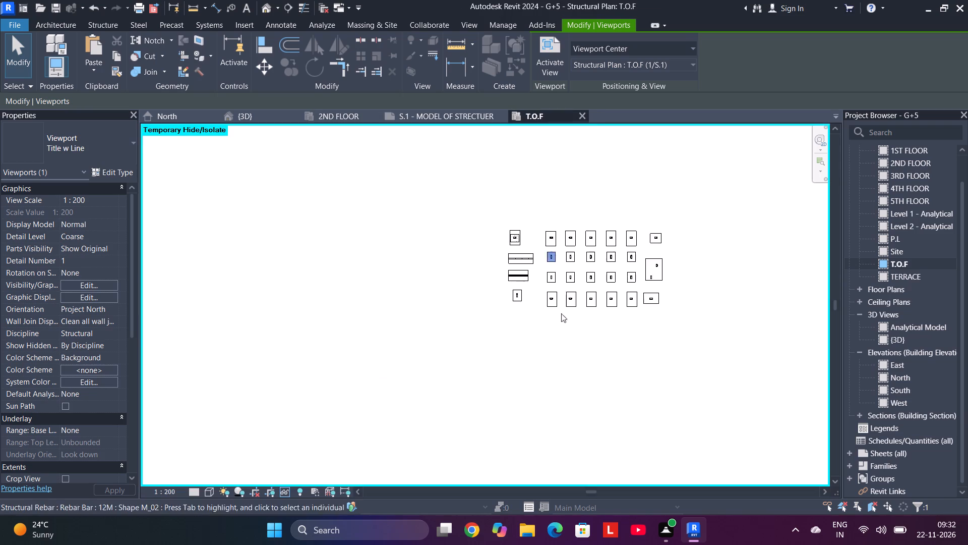
scroll(561, 321, down, 8)
scroll(560, 330, up, 10)
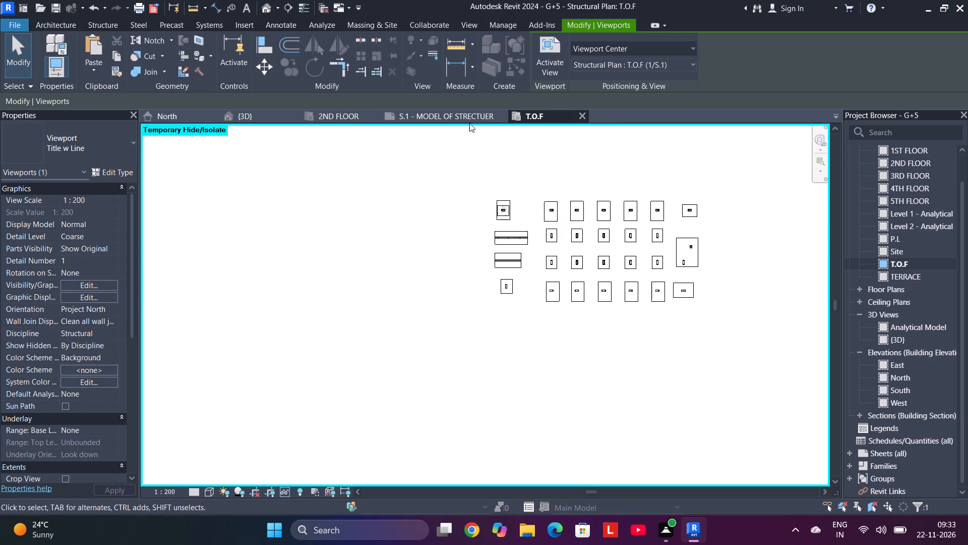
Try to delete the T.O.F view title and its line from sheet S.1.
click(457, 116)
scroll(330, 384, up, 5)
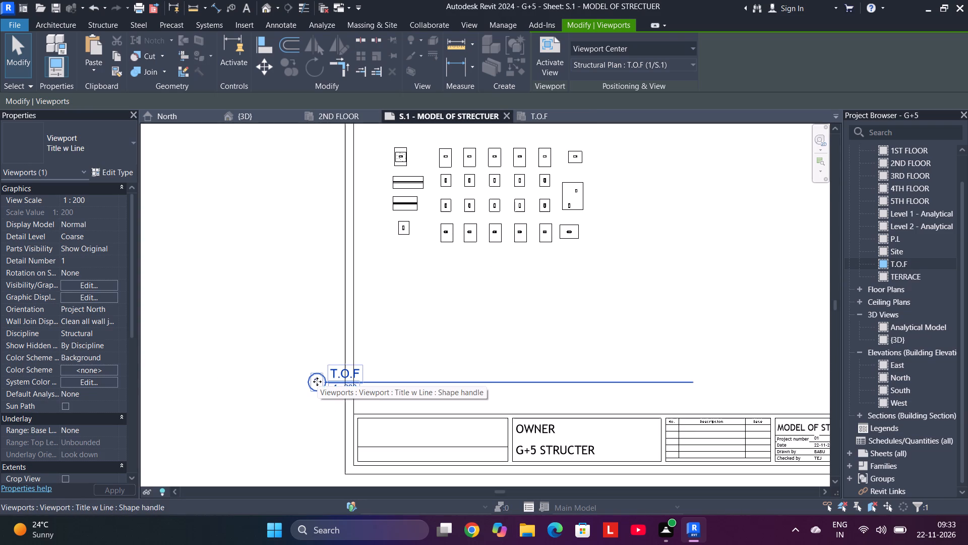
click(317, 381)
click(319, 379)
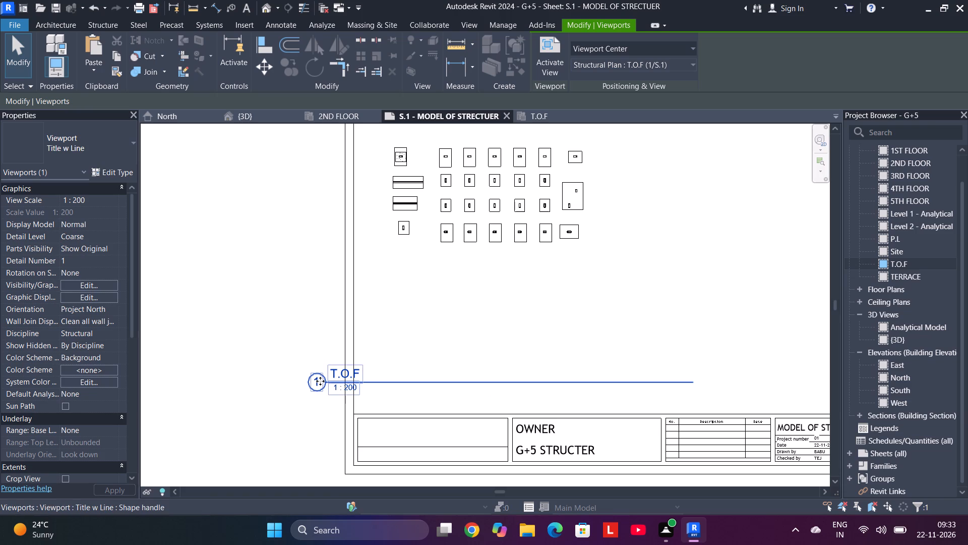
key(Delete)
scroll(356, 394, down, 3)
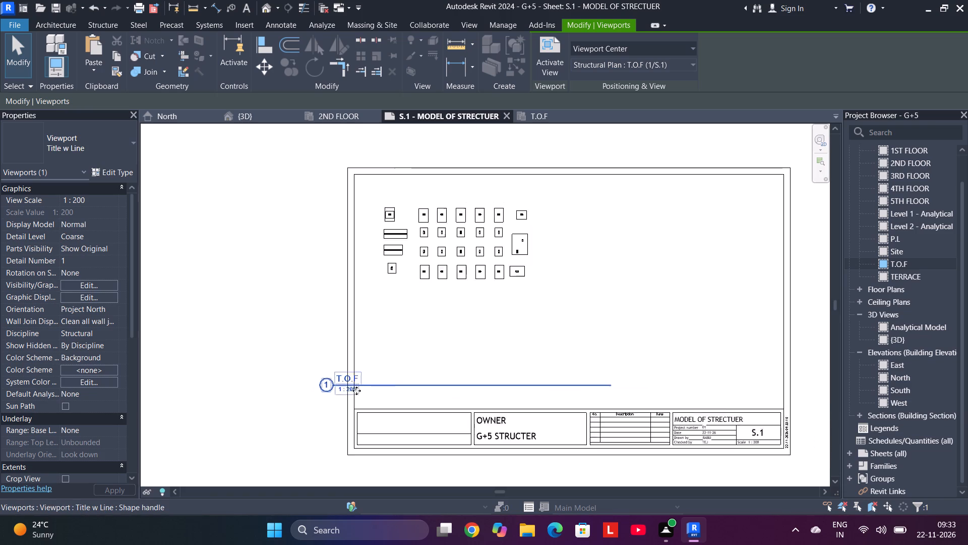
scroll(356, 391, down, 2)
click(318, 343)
Move the T.O.F view title and its line off the sheet, beyond the frame's upper-left corner.
scroll(324, 374, up, 4)
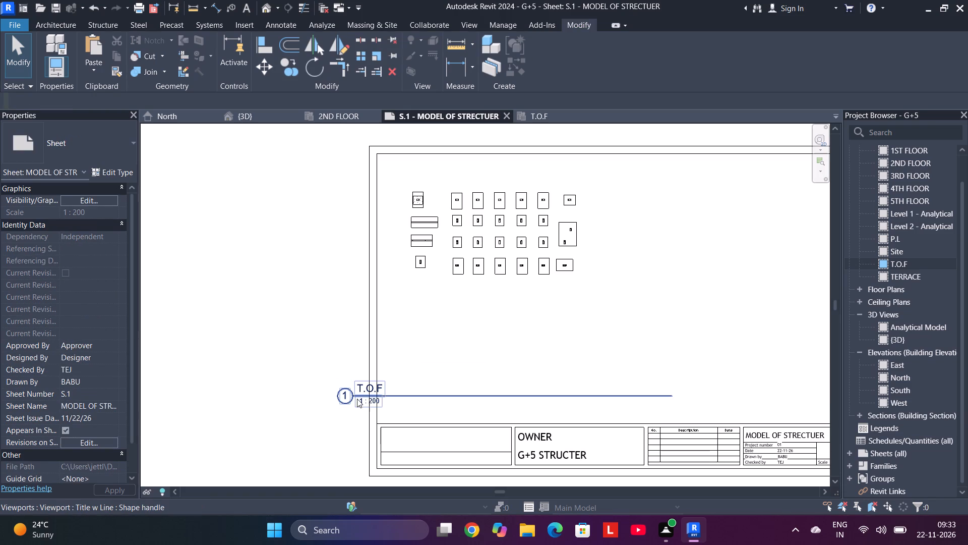
click(349, 396)
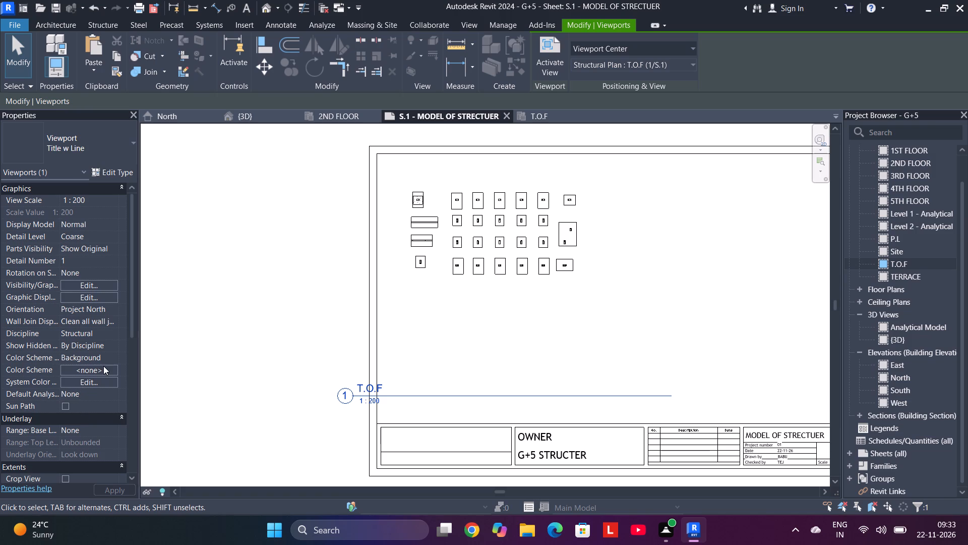
scroll(274, 307, down, 2)
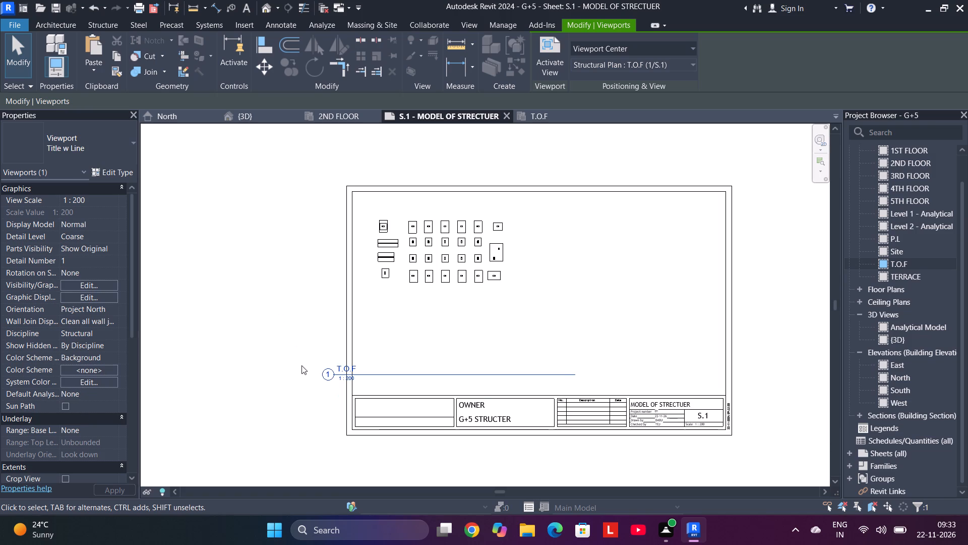
click(330, 372)
drag(330, 372, 355, 371)
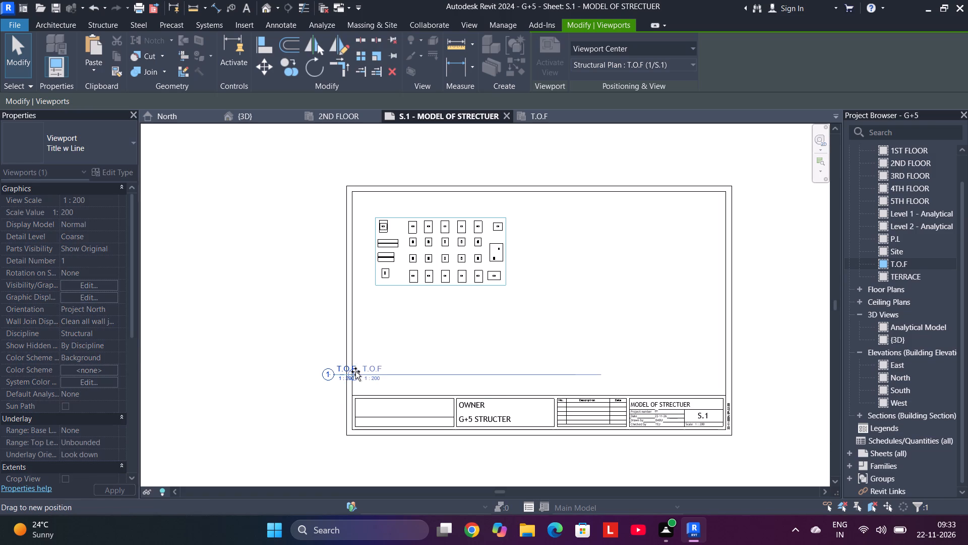
drag(355, 371, 400, 372)
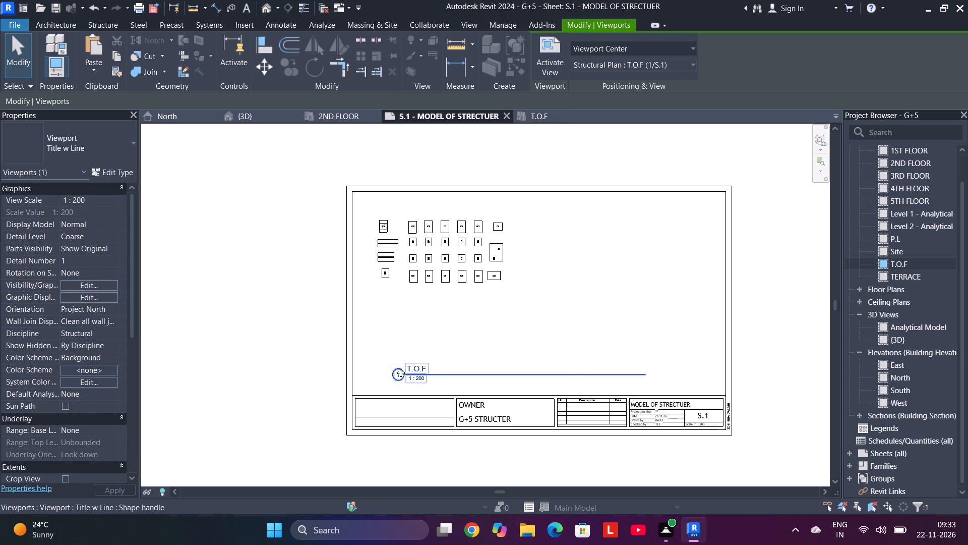
drag(401, 373, 190, 147)
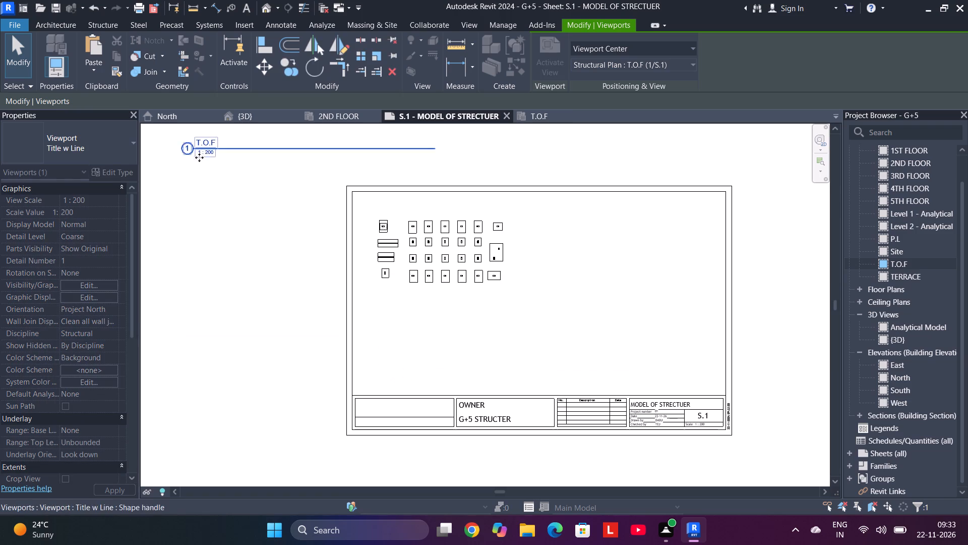
click(280, 213)
scroll(426, 242, up, 3)
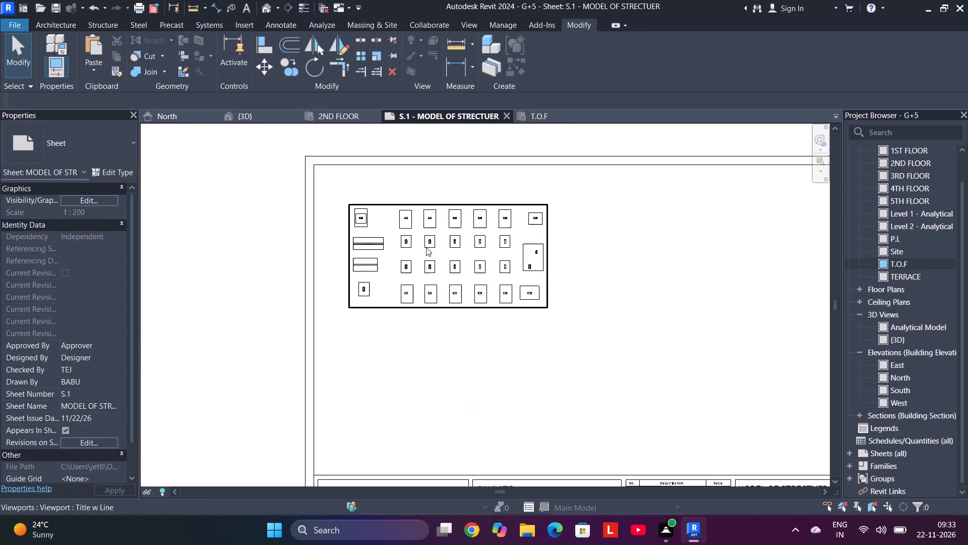
Examine the footing plan on sheet S.1, the 3D building model and the T.O.F structural plan.
scroll(426, 247, up, 2)
scroll(472, 247, up, 5)
scroll(473, 247, down, 6)
scroll(507, 250, up, 4)
scroll(507, 250, down, 4)
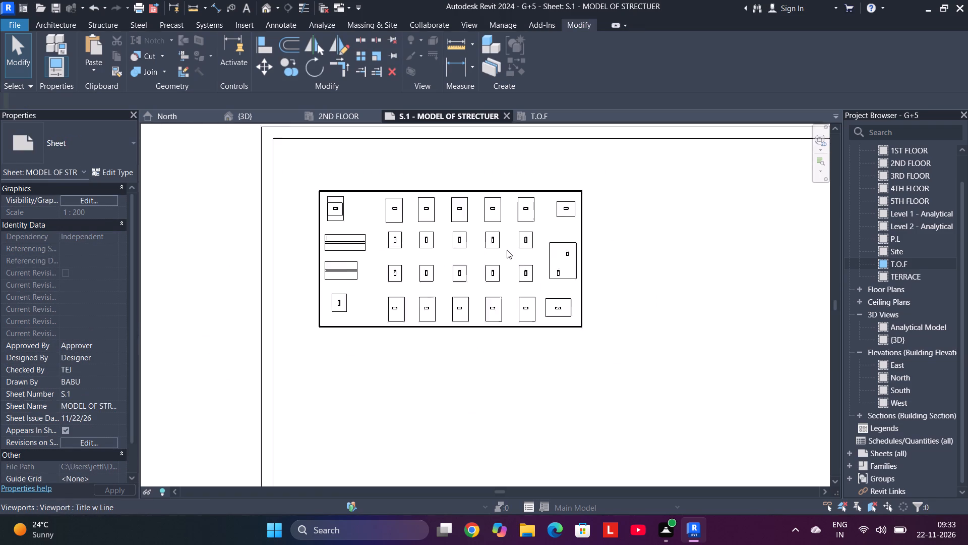
middle_drag(507, 250, 433, 237)
scroll(433, 236, down, 2)
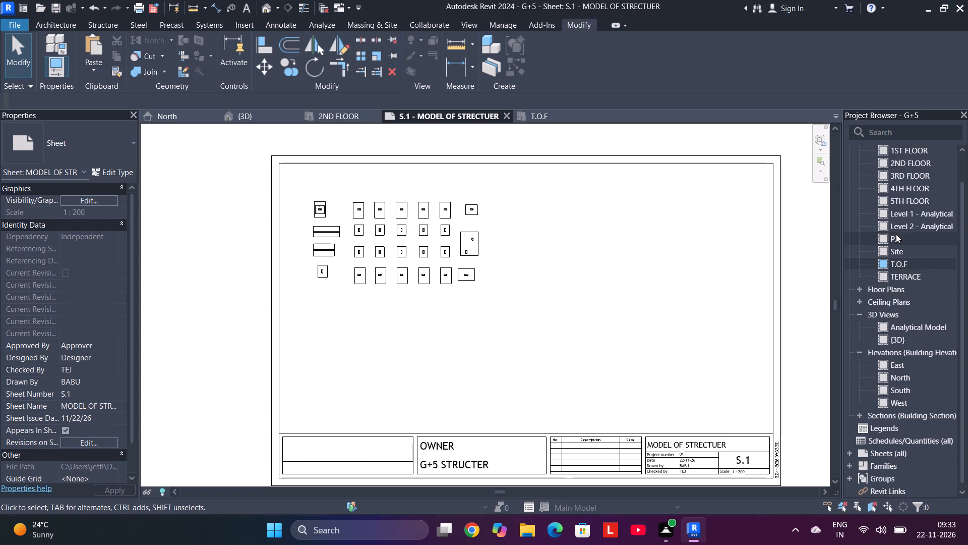
scroll(896, 232, up, 5)
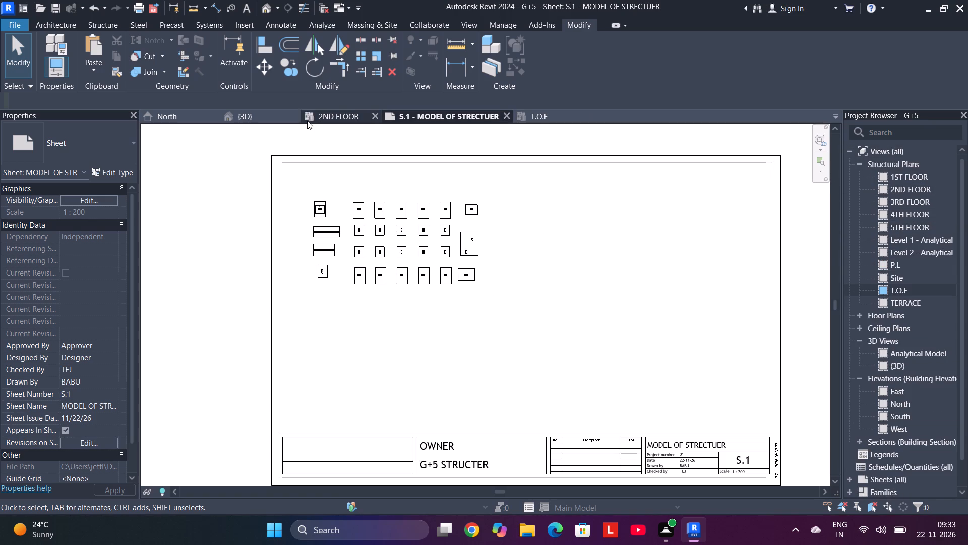
drag(246, 116, 512, 277)
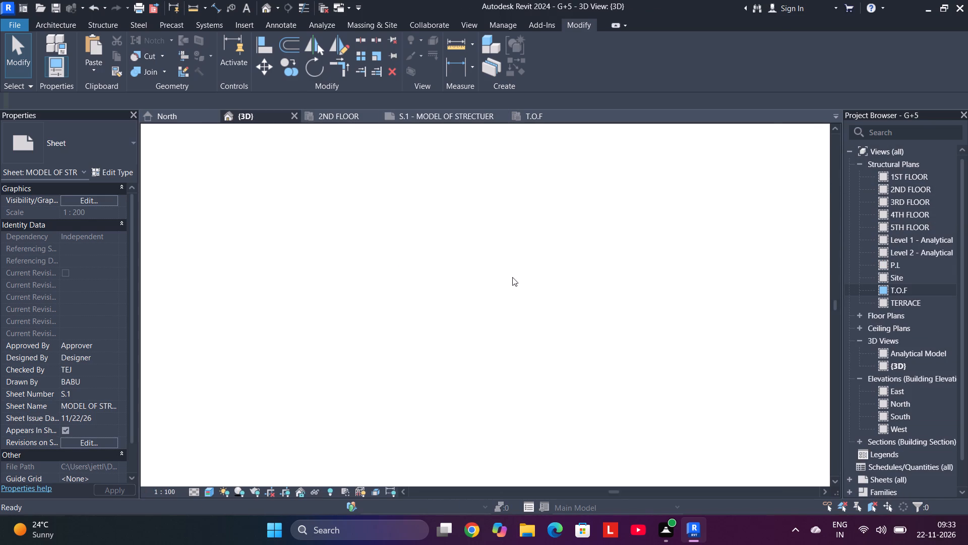
drag(512, 277, 649, 283)
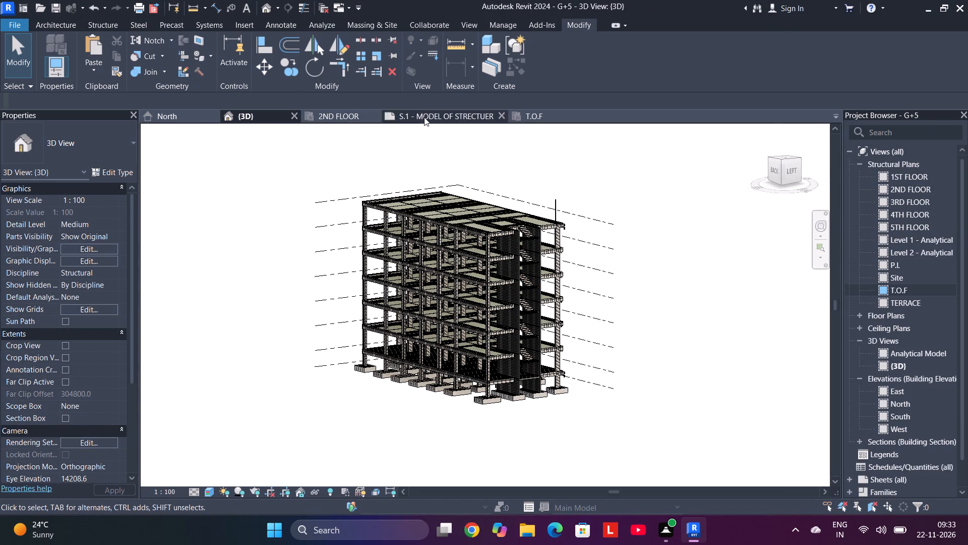
click(539, 116)
scroll(551, 238, down, 8)
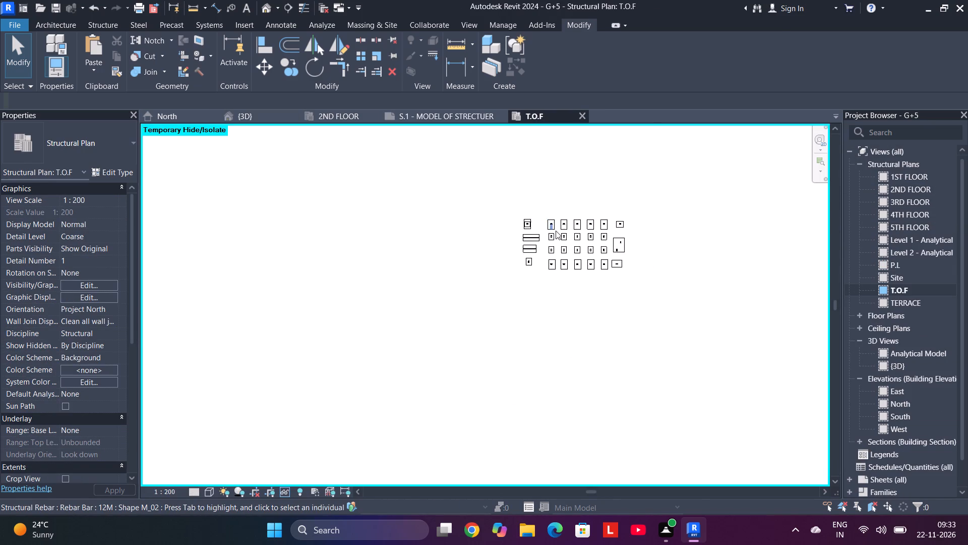
scroll(556, 231, down, 2)
middle_drag(635, 204, 508, 204)
click(446, 121)
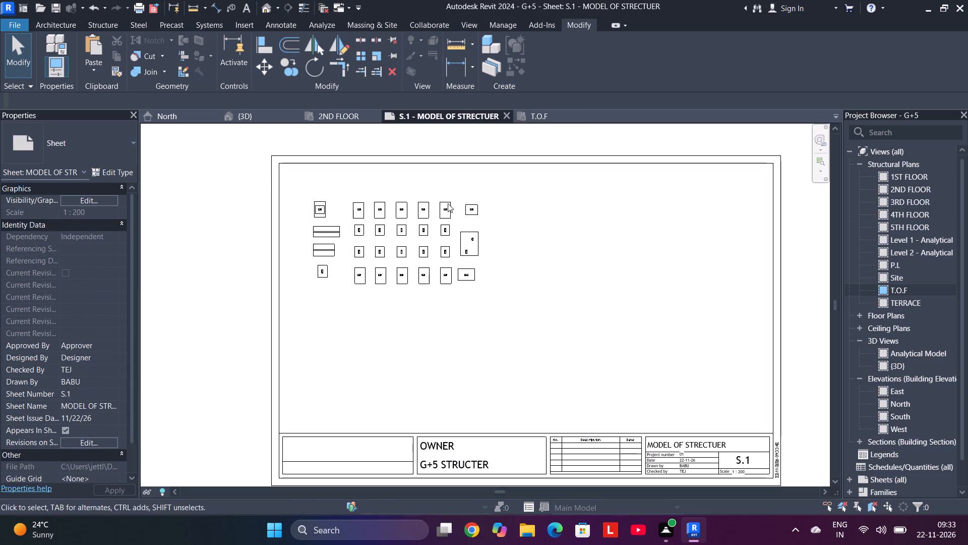
Place the {3D} view of the building on sheet S.1, beside the footing plan.
scroll(920, 212, up, 5)
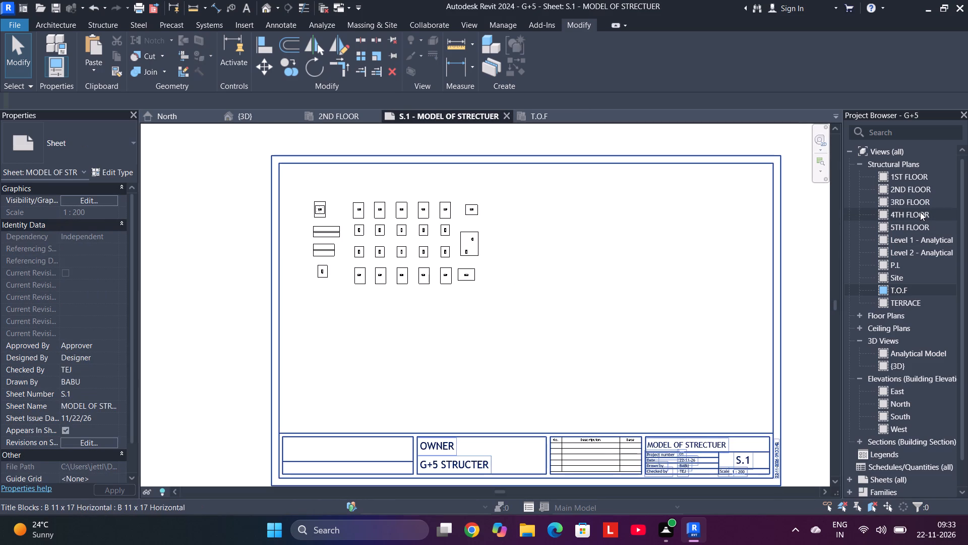
drag(890, 366, 664, 254)
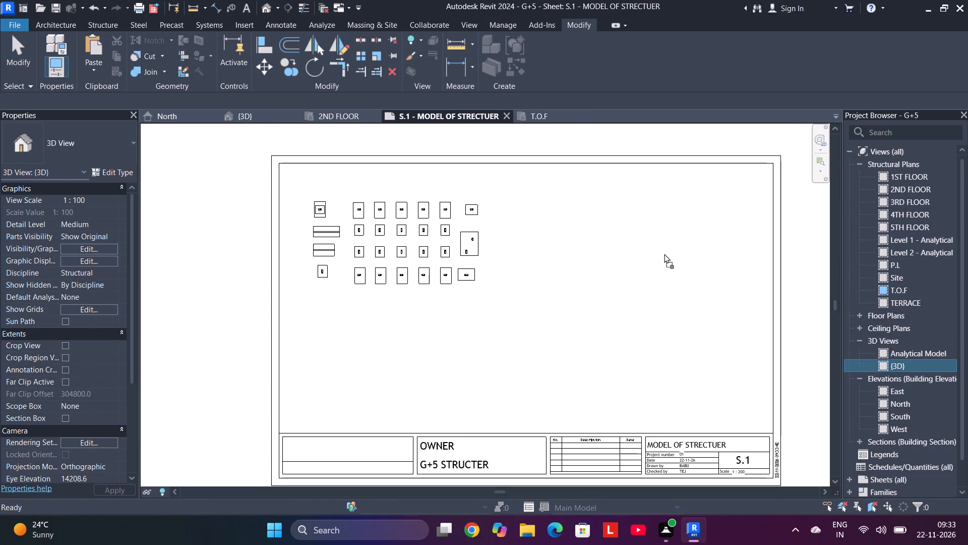
drag(664, 254, 589, 247)
scroll(589, 245, down, 10)
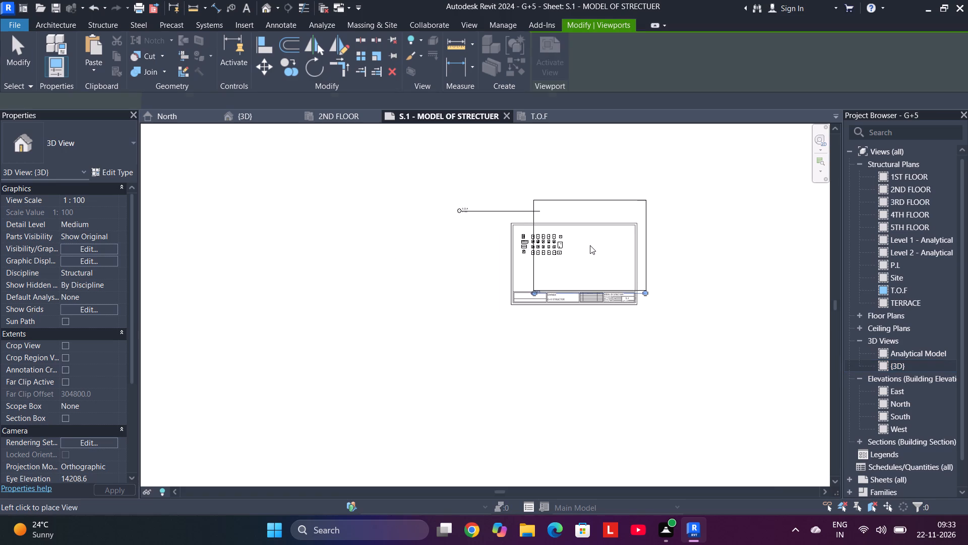
scroll(600, 257, up, 6)
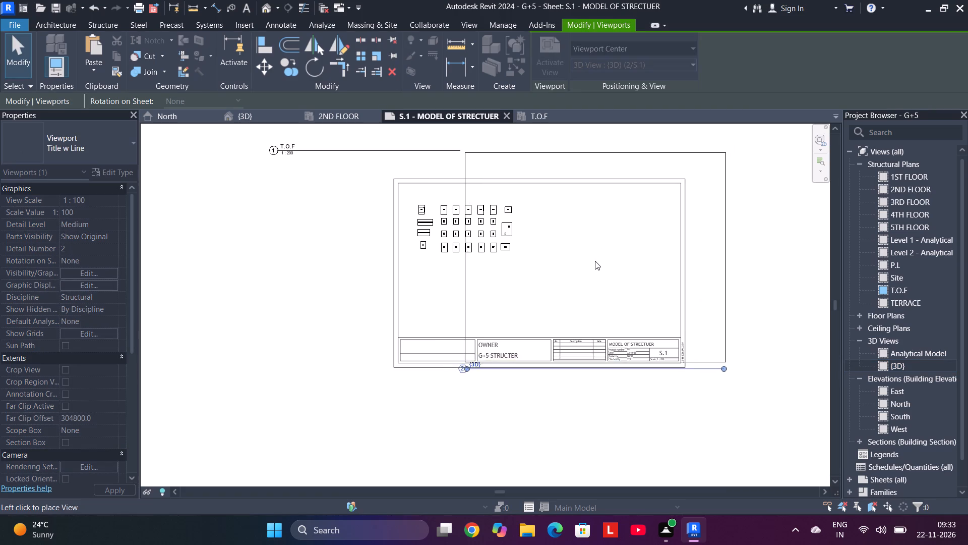
click(593, 263)
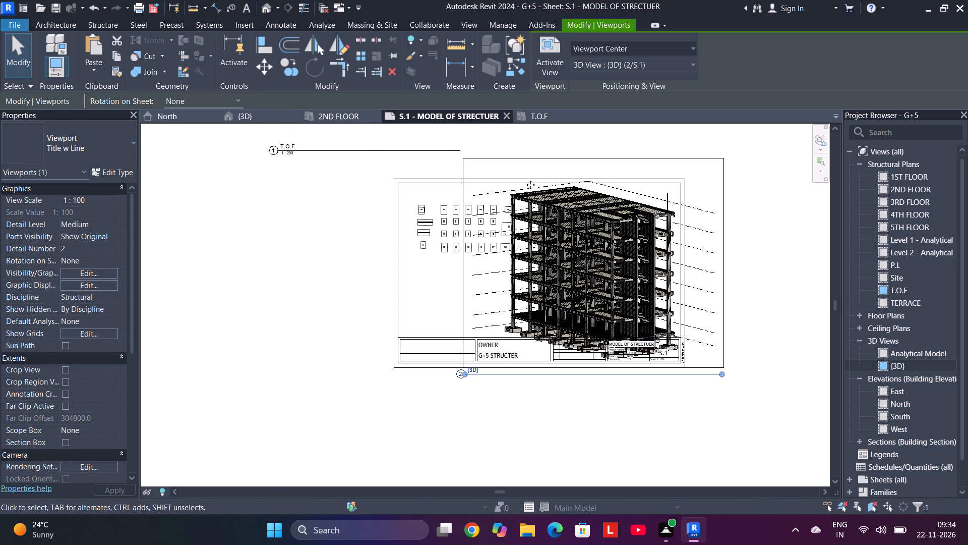
Set the {3D} viewport's view scale to 1:200.
click(99, 197)
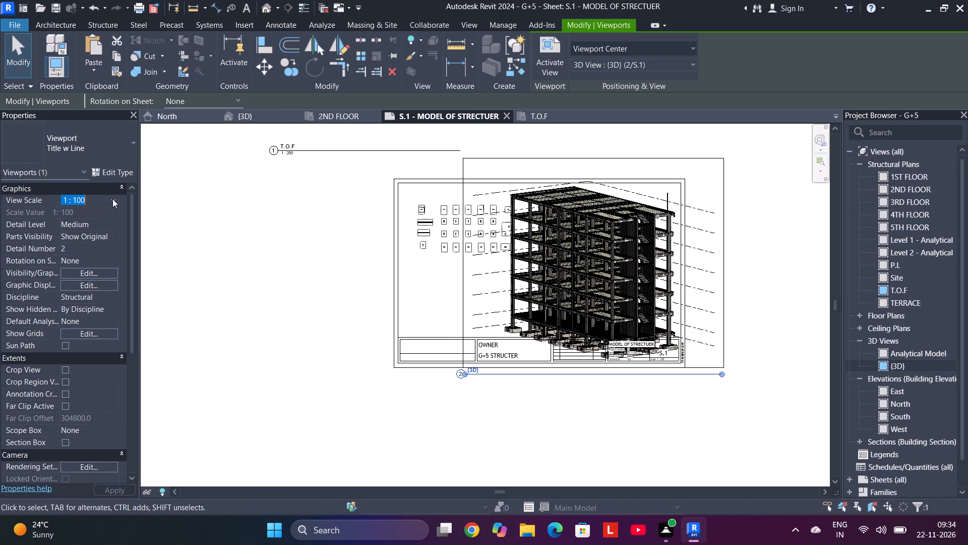
click(112, 199)
scroll(92, 238, down, 3)
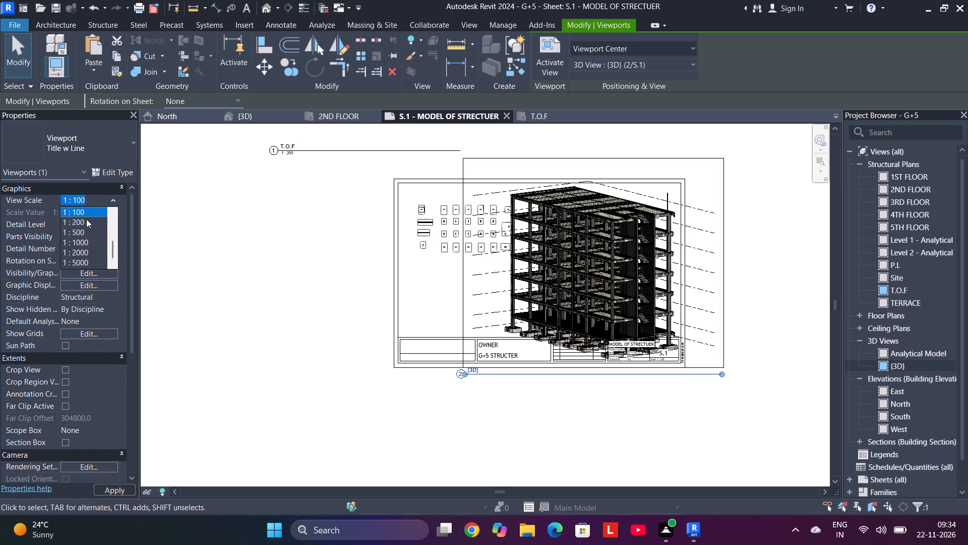
click(86, 218)
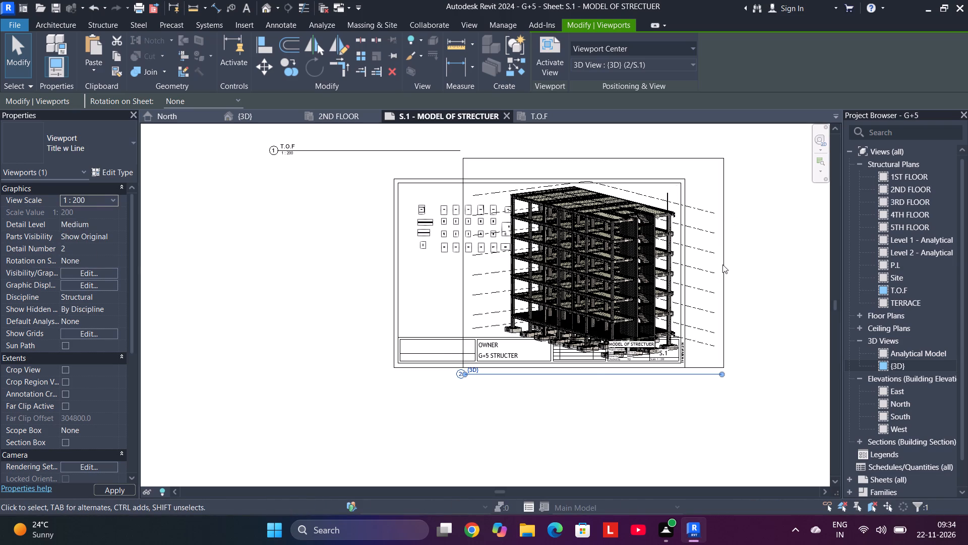
Move the {3D} viewport inside the sheet frame, to the right of the footing plan and above the title block.
drag(552, 263, 564, 254)
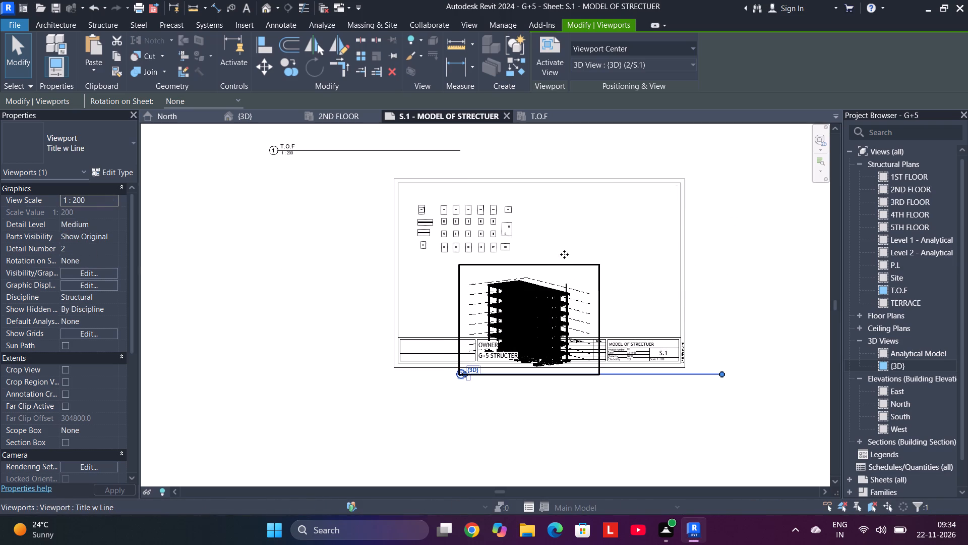
drag(564, 254, 623, 211)
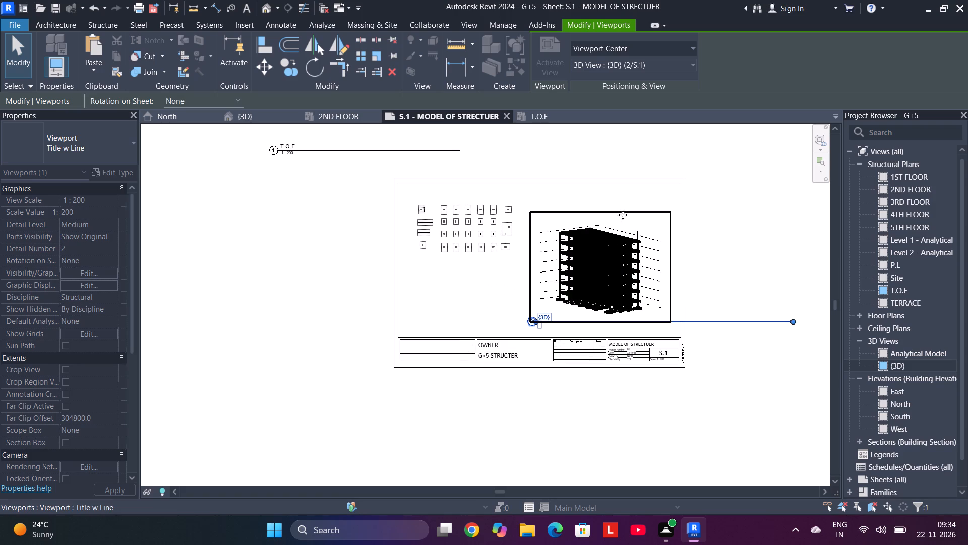
scroll(629, 242, up, 5)
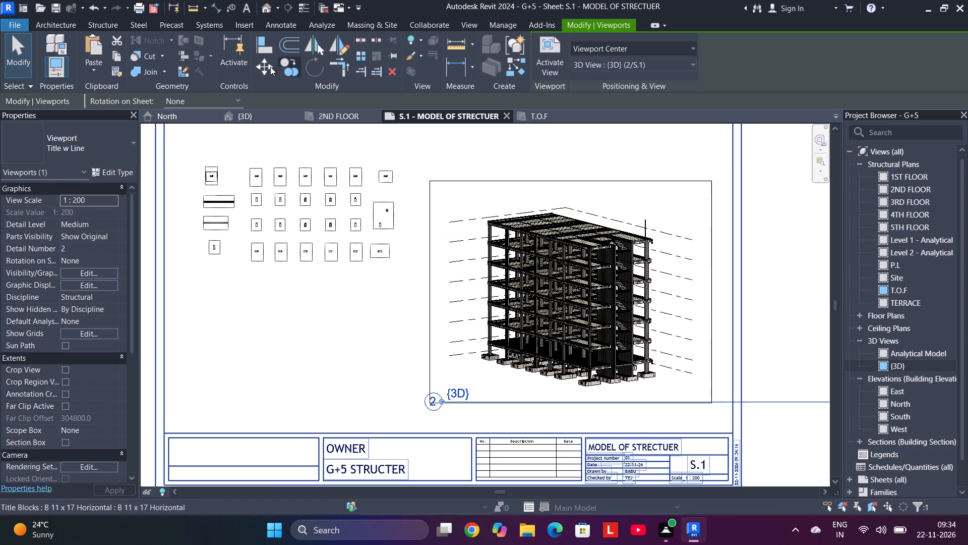
Temporarily hide all the level lines, from T.O.F to TERRACE, in the {3D} view.
click(245, 116)
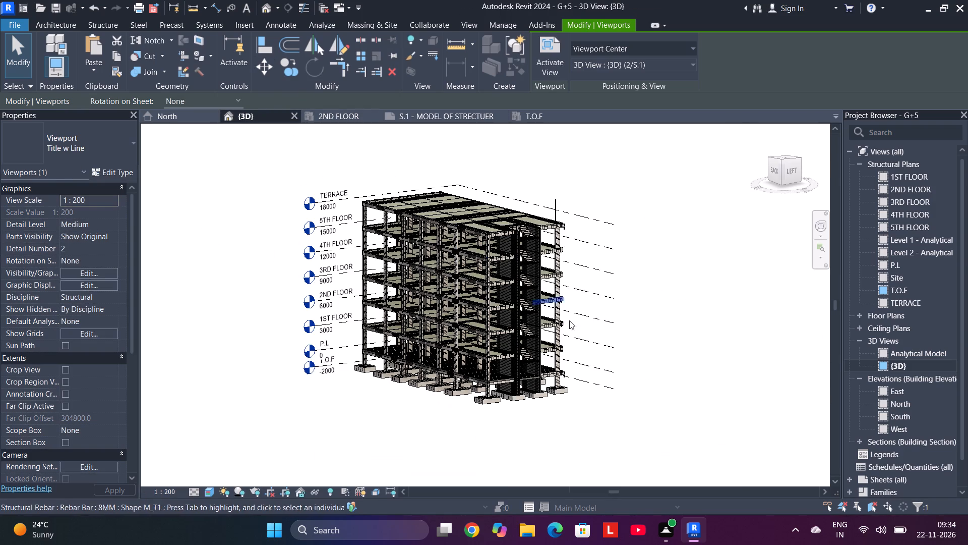
drag(614, 435, 587, 171)
key(h)
key(h)
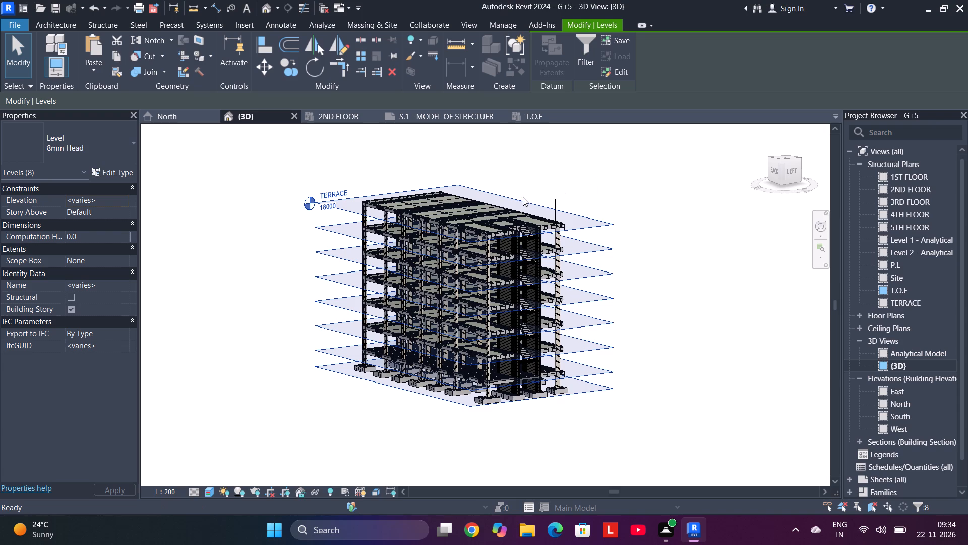
Temporarily hide the three vertical rebar elements projecting above the terrace slab at the corner column beside the stair in the {3D} view.
scroll(571, 206, up, 5)
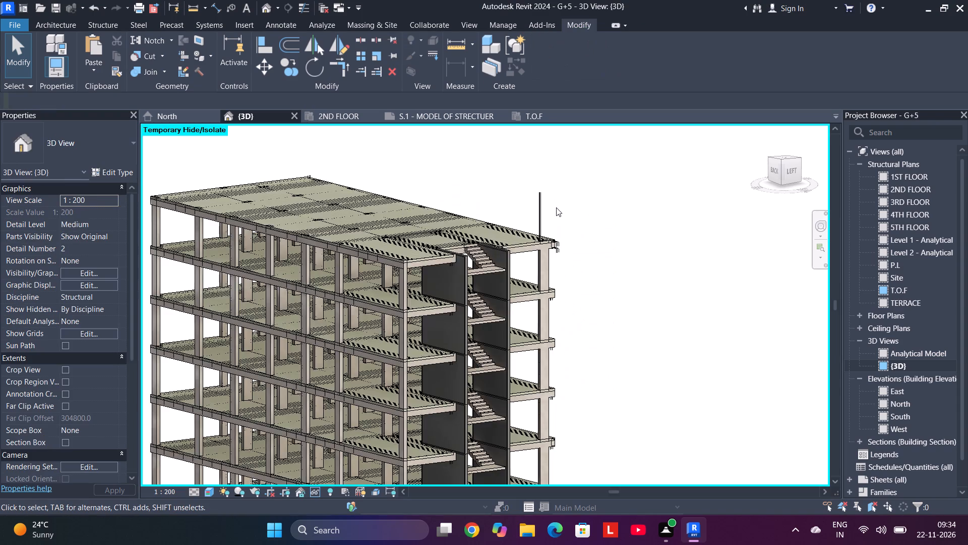
scroll(556, 207, up, 6)
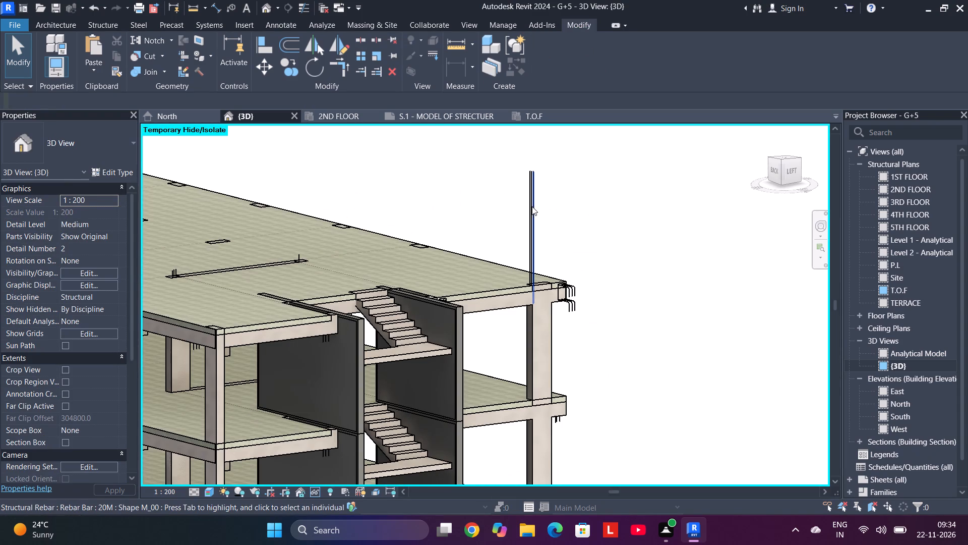
drag(570, 204, 508, 201)
key(h)
key(h)
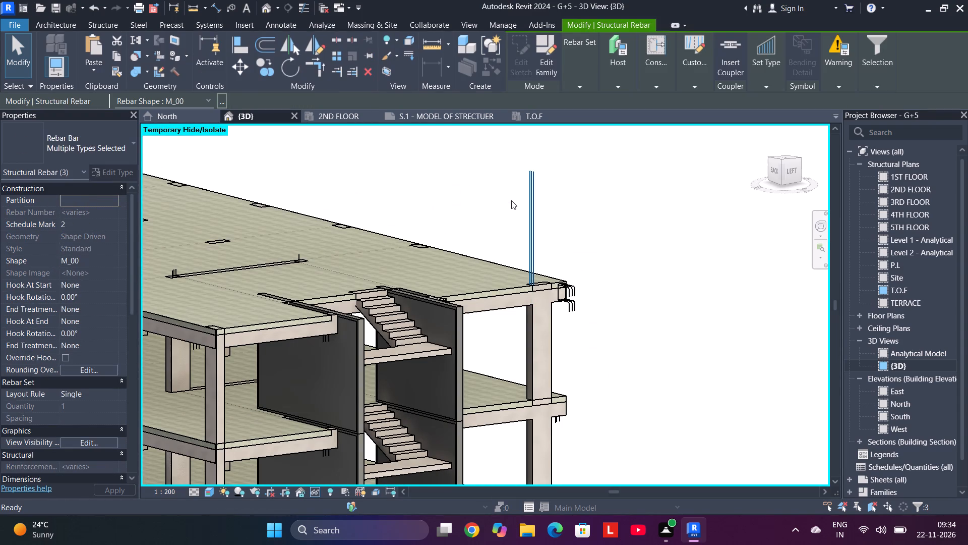
Move the 16M rebar sets projecting from the terrace edge beam's end back inside the concrete near the stair corner.
scroll(577, 306, up, 4)
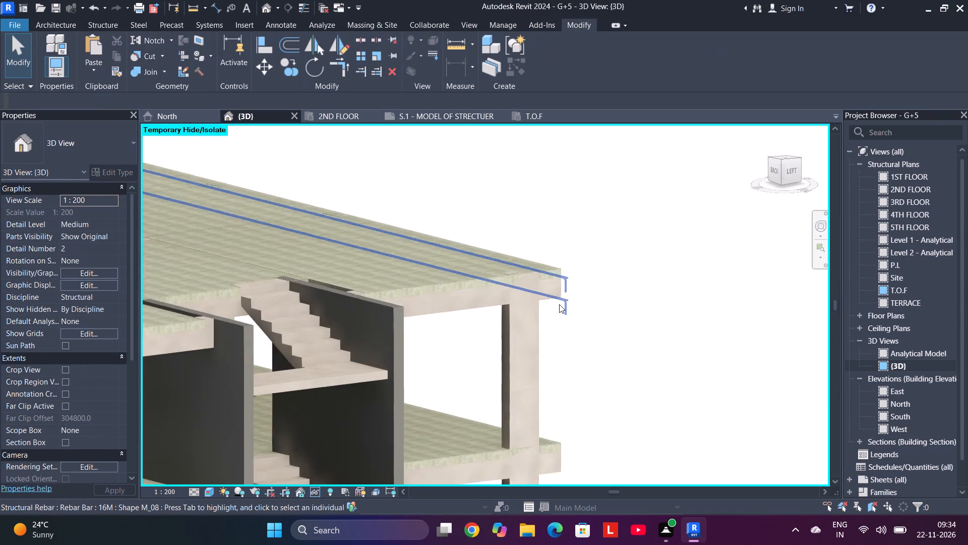
click(574, 274)
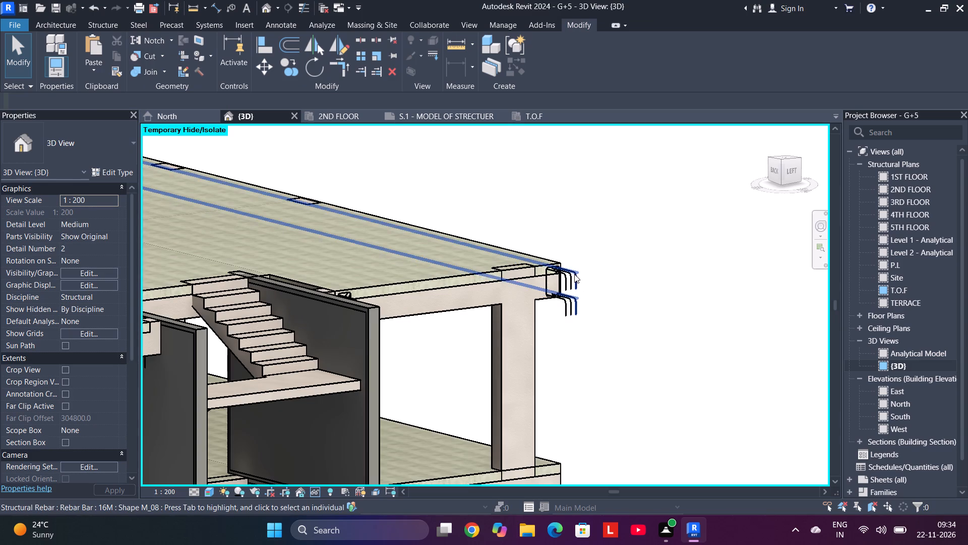
scroll(578, 282, up, 5)
drag(567, 280, 508, 255)
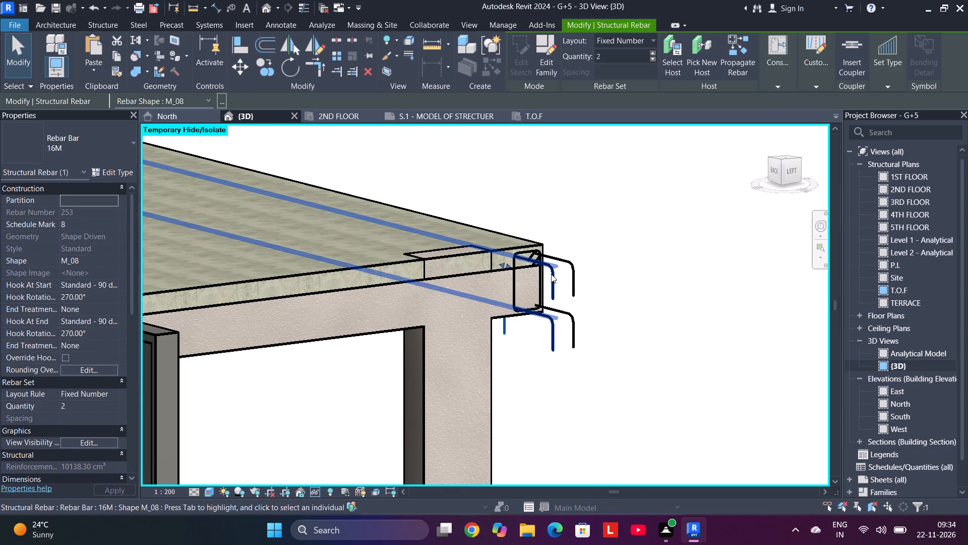
click(550, 277)
drag(555, 281, 505, 260)
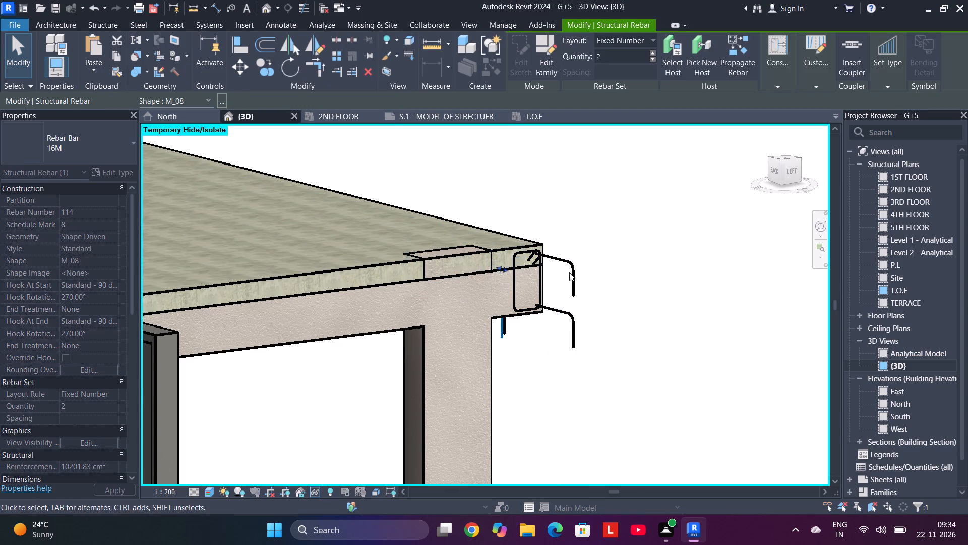
click(573, 278)
drag(574, 279, 548, 268)
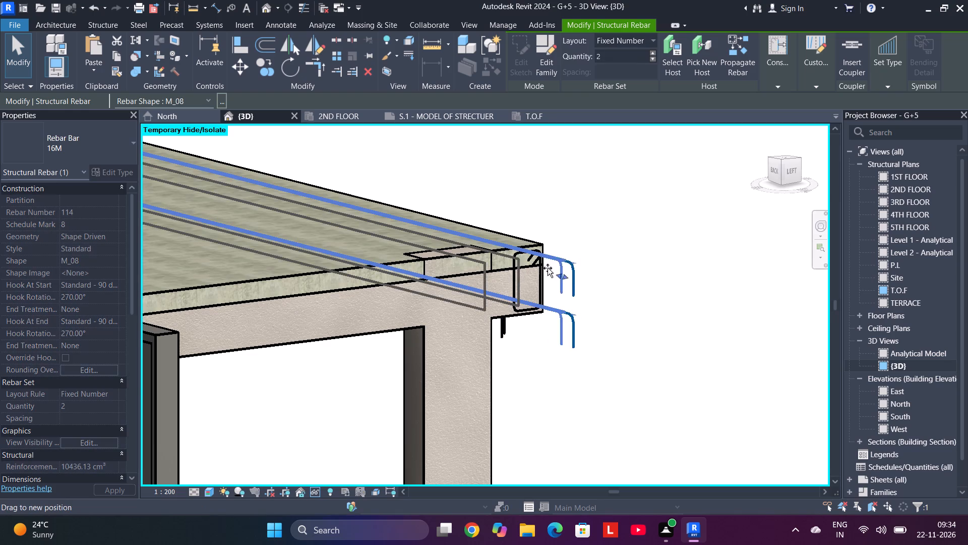
drag(548, 268, 519, 259)
scroll(537, 305, down, 10)
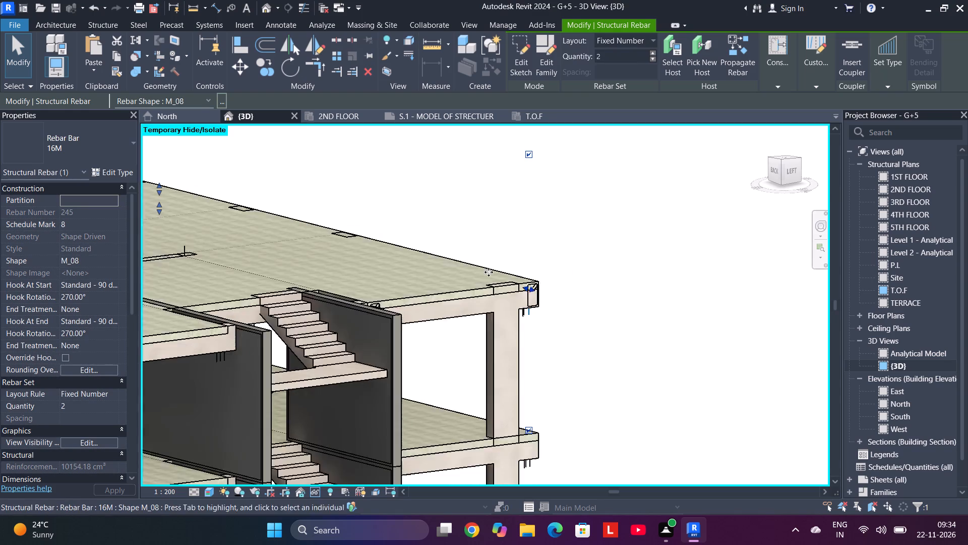
middle_drag(412, 190, 511, 163)
scroll(491, 187, down, 3)
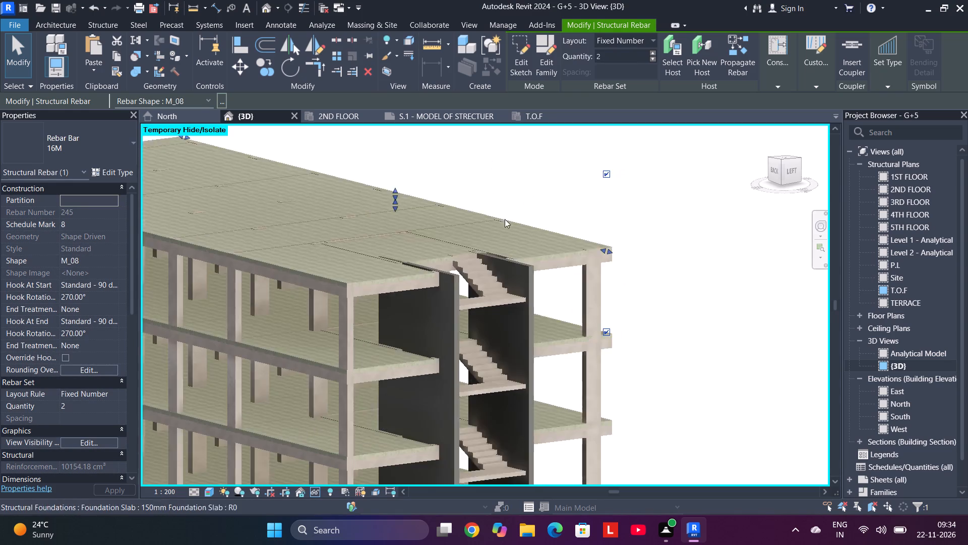
scroll(505, 219, down, 1)
Move the {3D} viewport slightly upward on sheet S.1, farther above the title block.
click(450, 119)
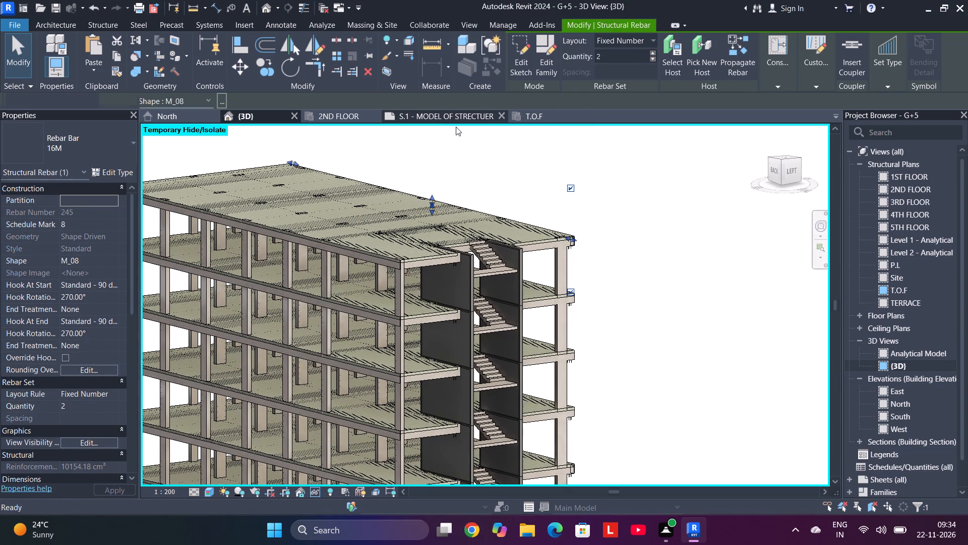
scroll(502, 221, down, 4)
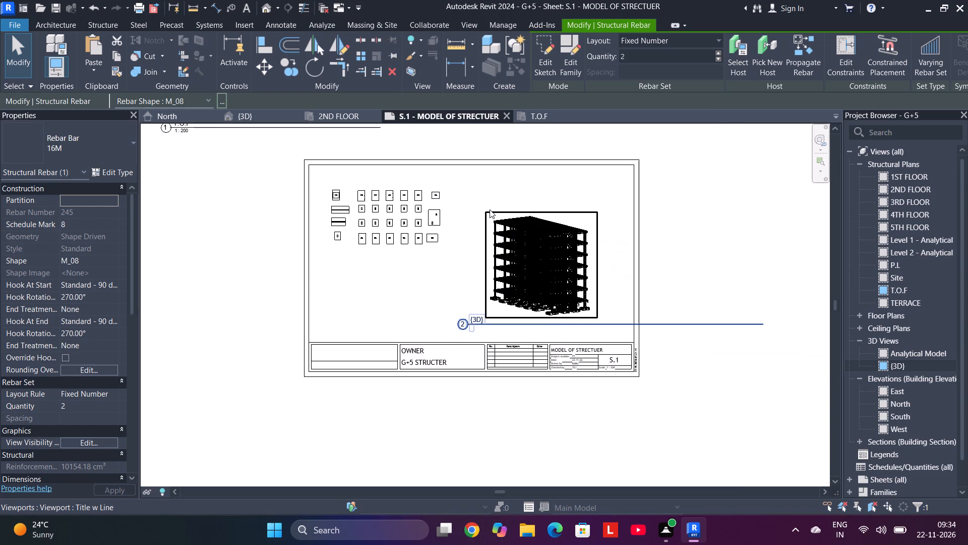
click(488, 211)
drag(487, 213, 489, 197)
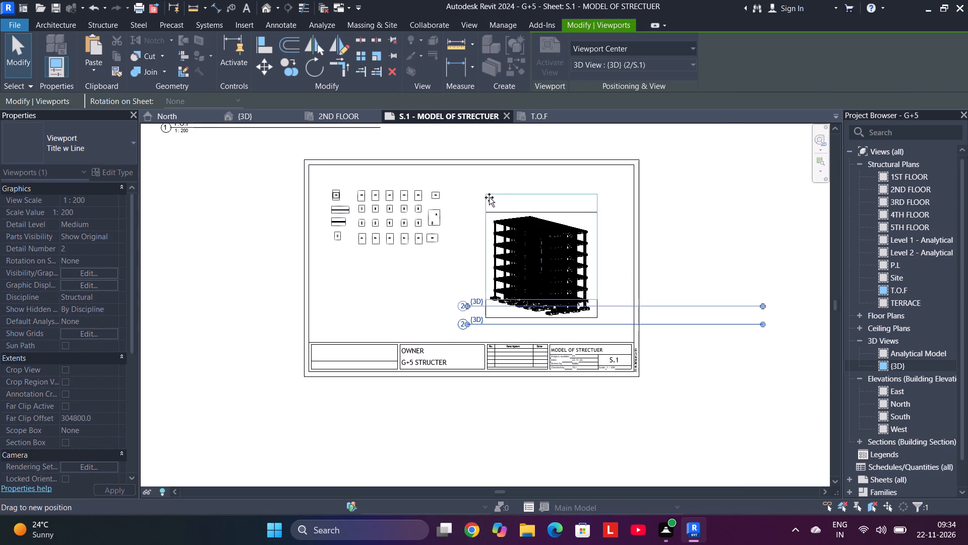
drag(489, 197, 489, 199)
click(462, 198)
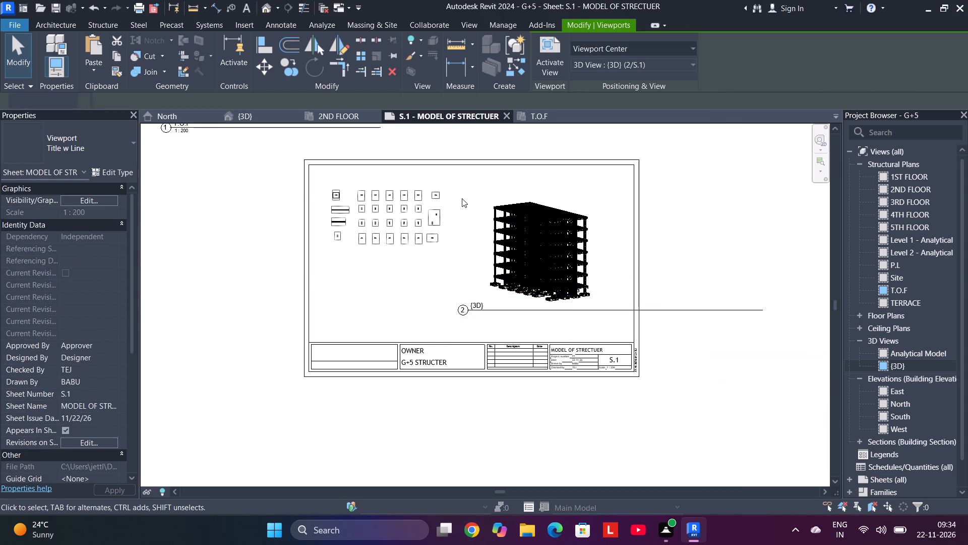
scroll(569, 247, up, 5)
scroll(570, 244, down, 1)
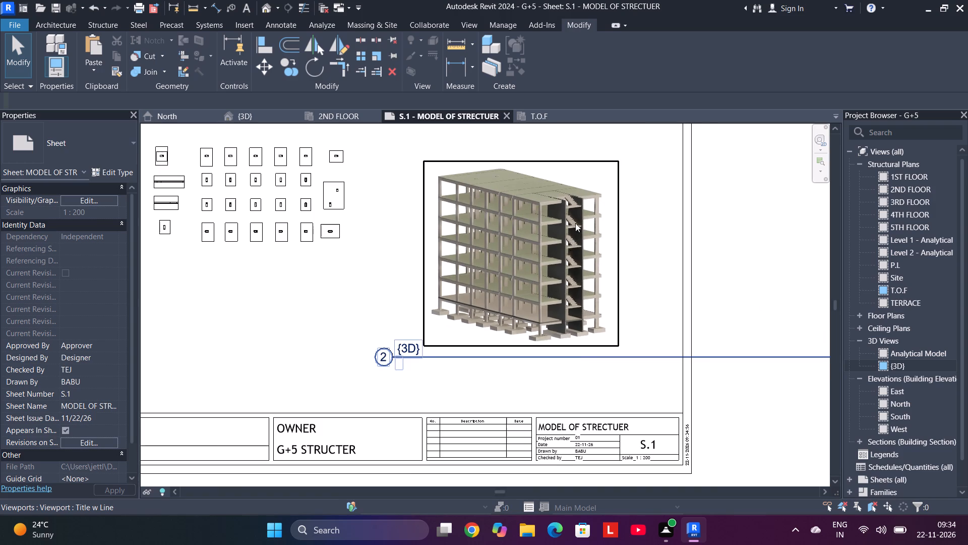
Orbit the {3D} view to a lower angle facing the building's left side more squarely, and return to sheet S.1.
click(530, 119)
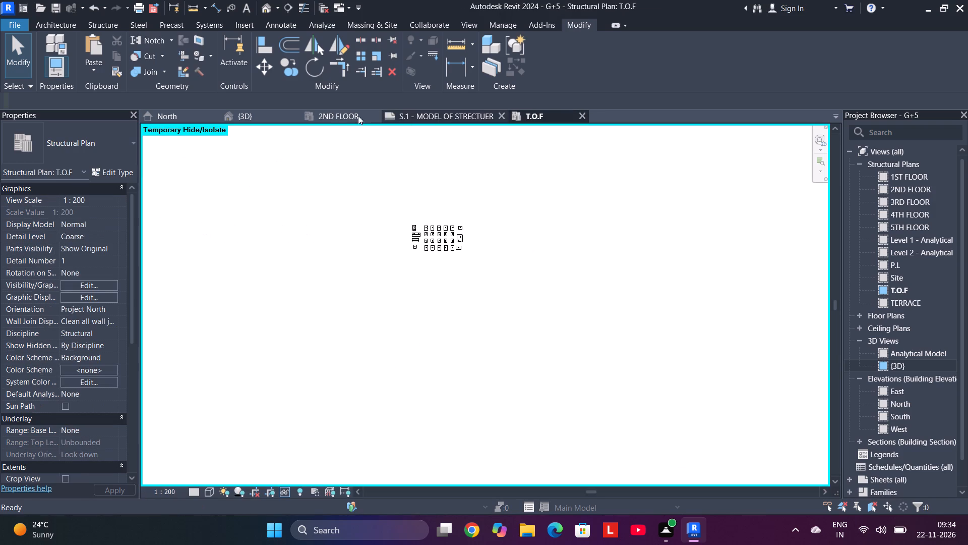
click(245, 117)
scroll(572, 259, down, 5)
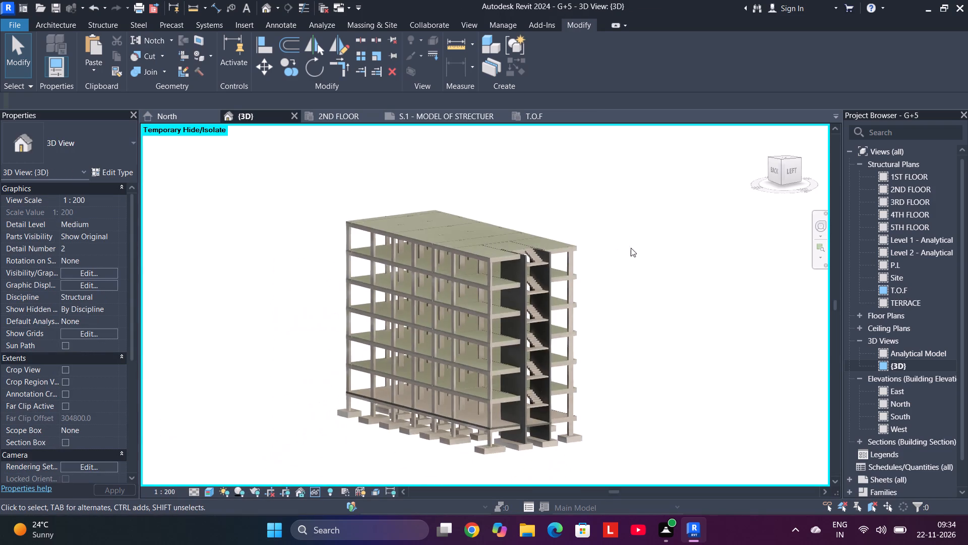
scroll(643, 249, down, 1)
shift+middle_drag(640, 245, 609, 213)
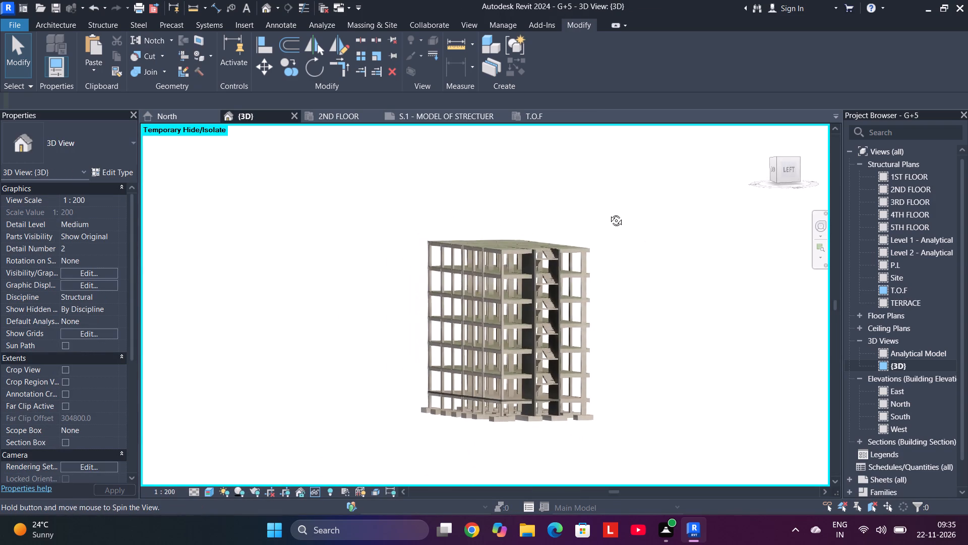
shift+middle_drag(609, 213, 606, 214)
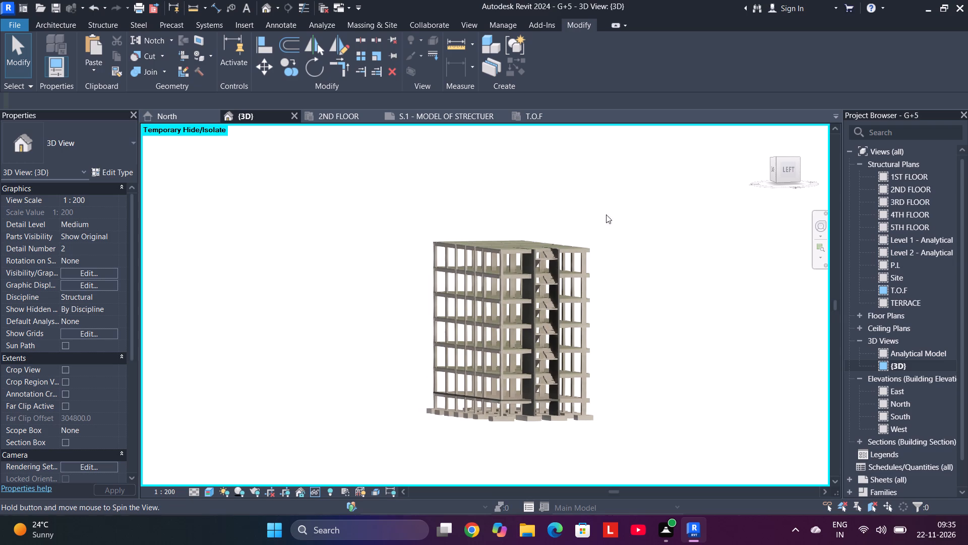
click(545, 121)
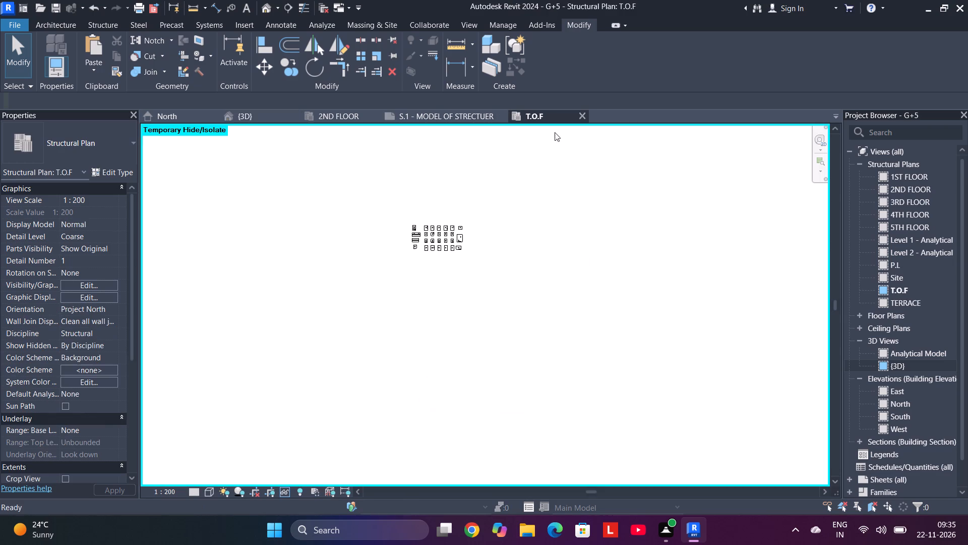
click(443, 116)
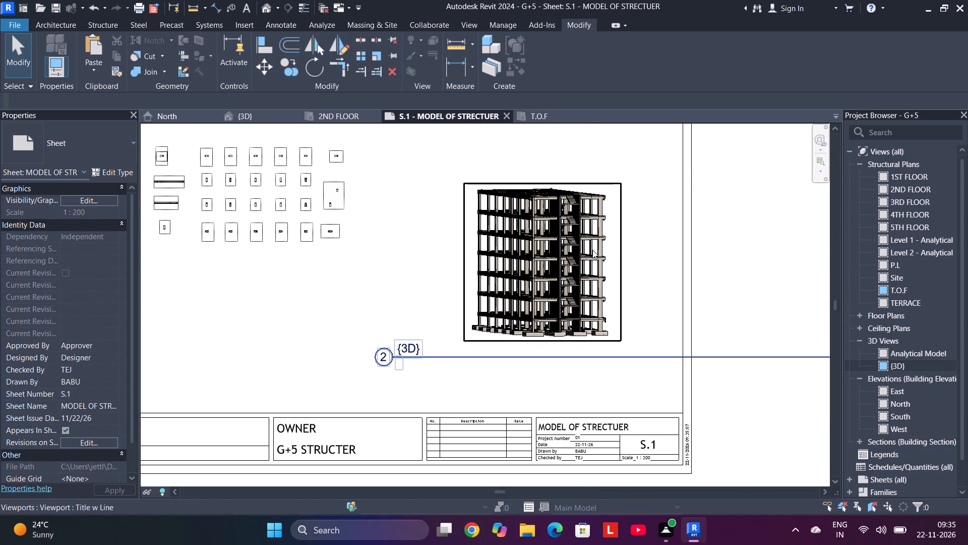
Move the {3D} viewport's title line down below the sheet border, outside the title block.
scroll(629, 235, up, 4)
scroll(615, 182, down, 7)
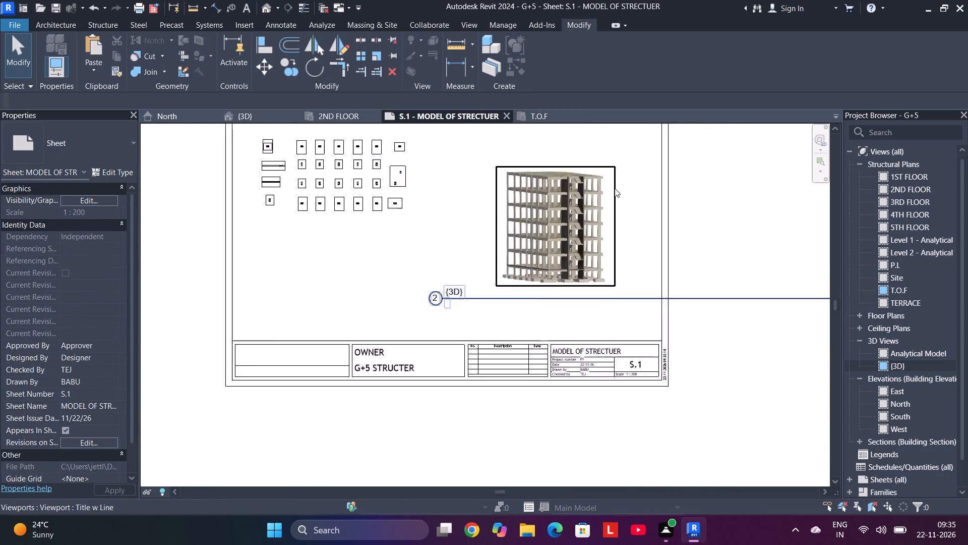
scroll(615, 188, down, 2)
drag(491, 258, 496, 383)
scroll(420, 248, down, 4)
scroll(397, 195, up, 5)
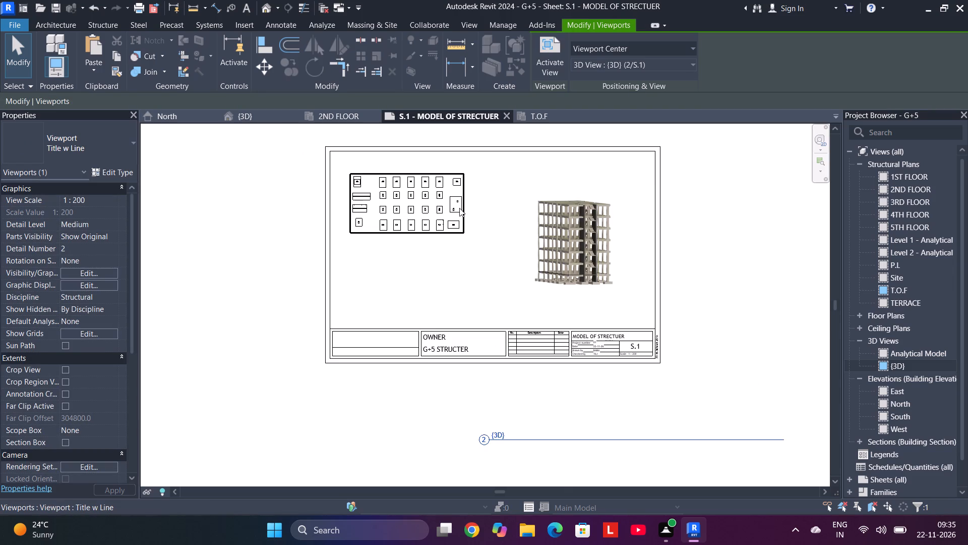
Place the 1ST FLOOR structural plan on sheet S.1 as a new viewport.
scroll(460, 208, down, 1)
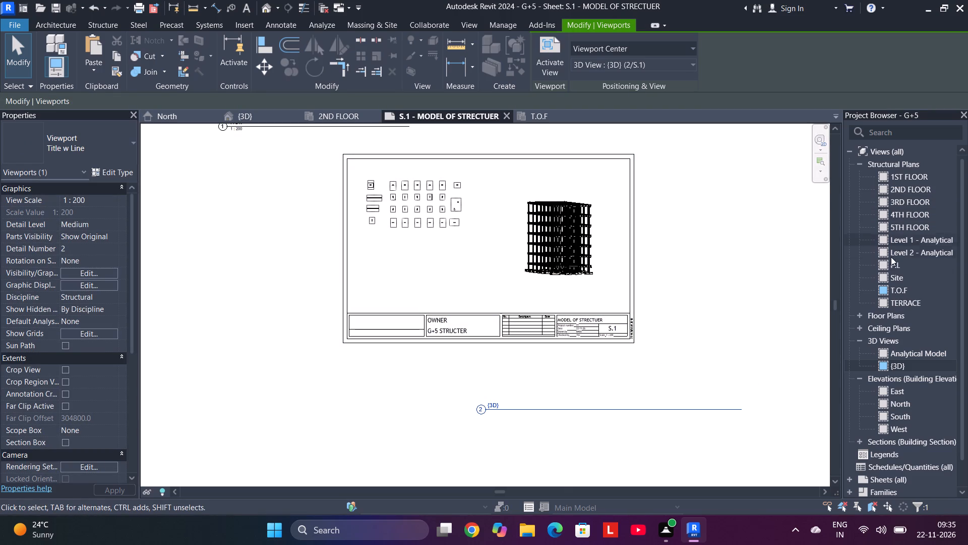
scroll(882, 276, up, 3)
drag(884, 174, 410, 278)
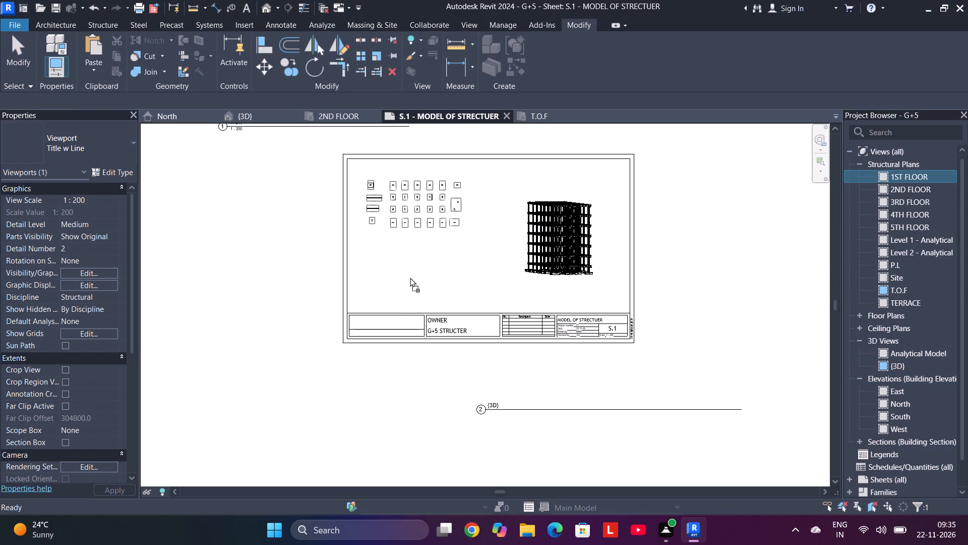
drag(410, 278, 383, 276)
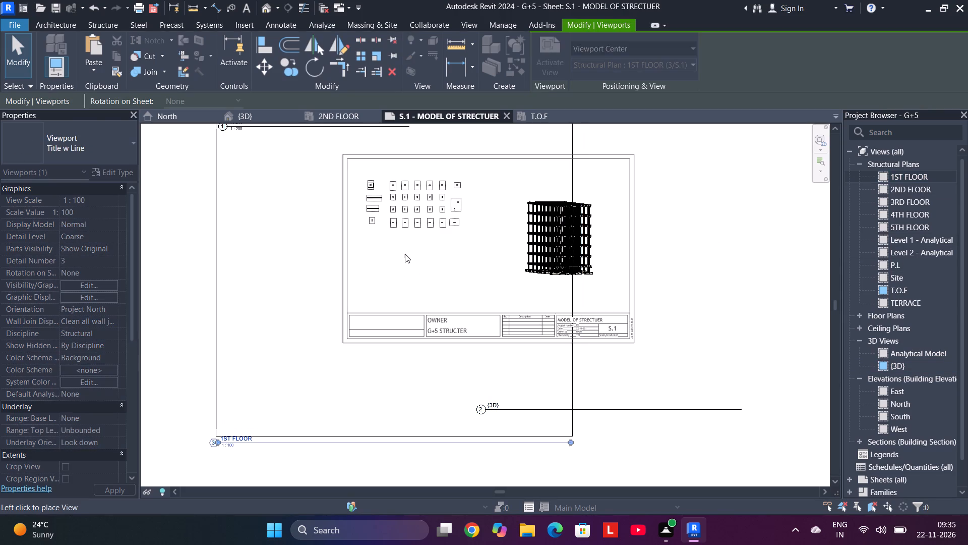
scroll(407, 254, down, 5)
scroll(362, 225, up, 1)
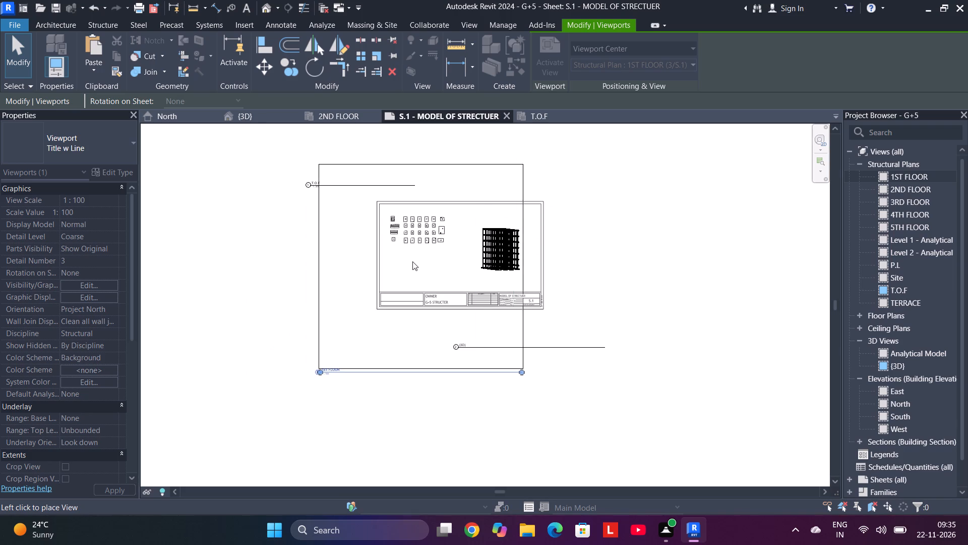
click(412, 261)
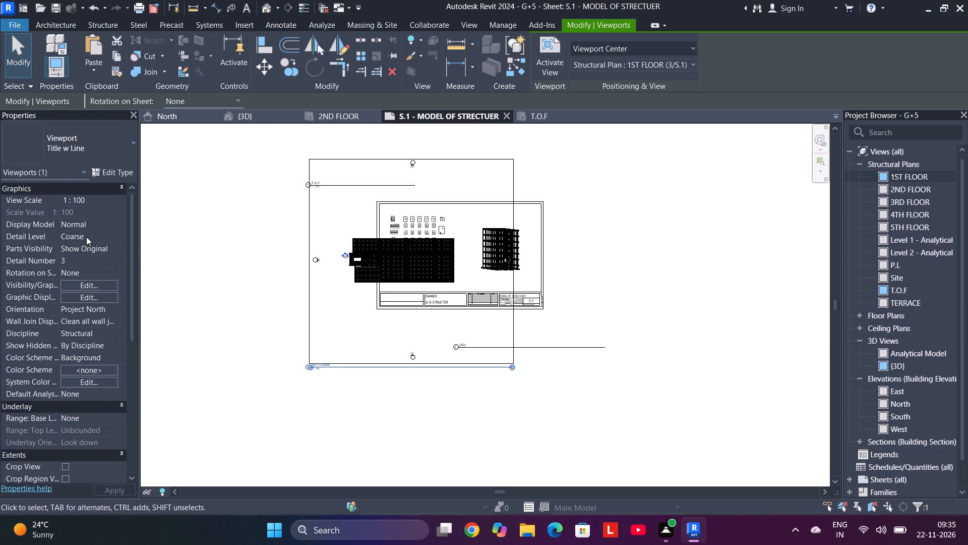
Set the 1ST FLOOR viewport's view scale to 1:200.
click(96, 201)
click(109, 201)
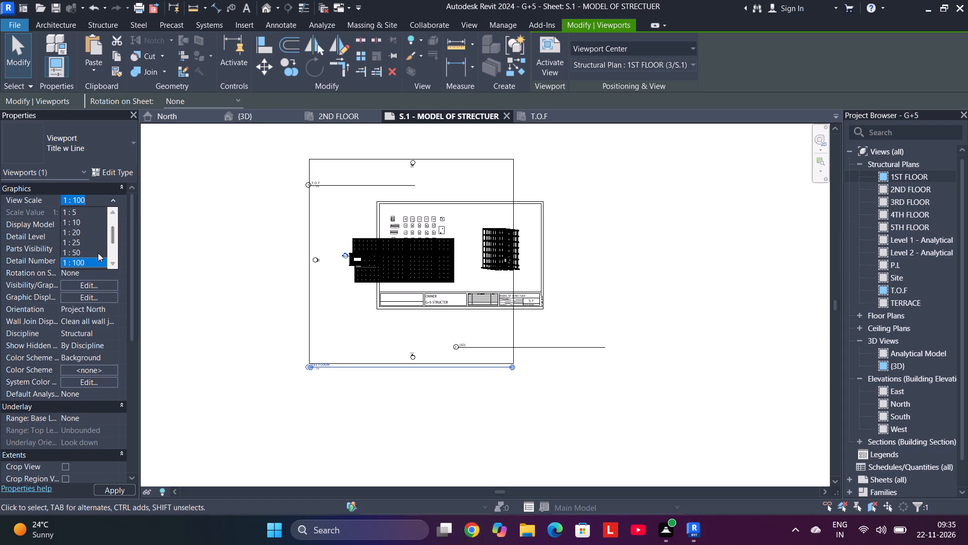
scroll(98, 253, down, 2)
click(87, 219)
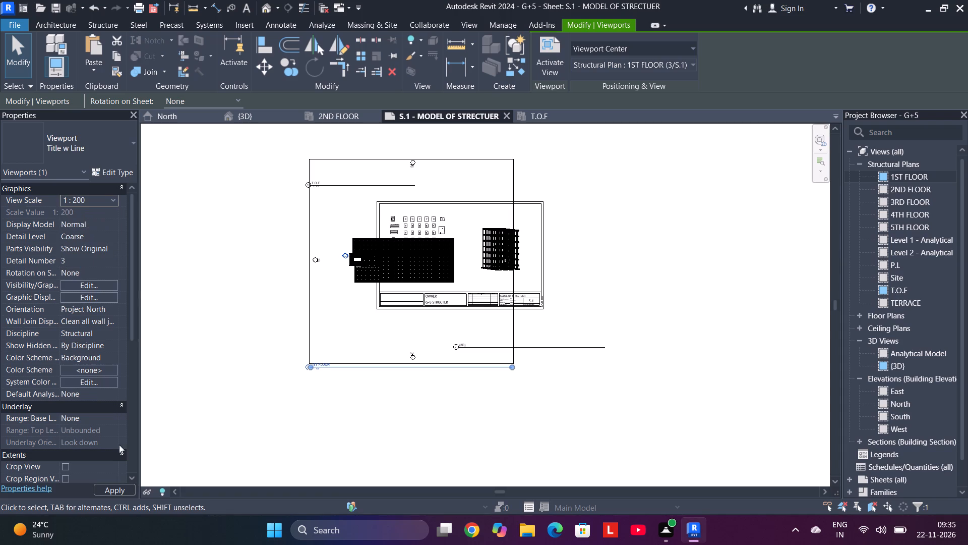
click(120, 486)
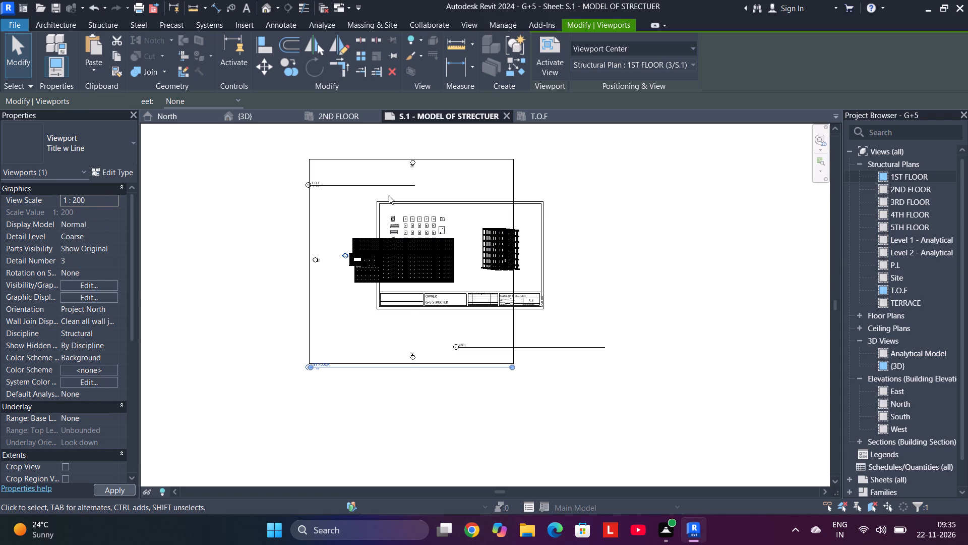
Move the 1ST FLOOR viewport so its slab plan sits below the T.O.F footing plan and above the title block.
drag(339, 262, 418, 237)
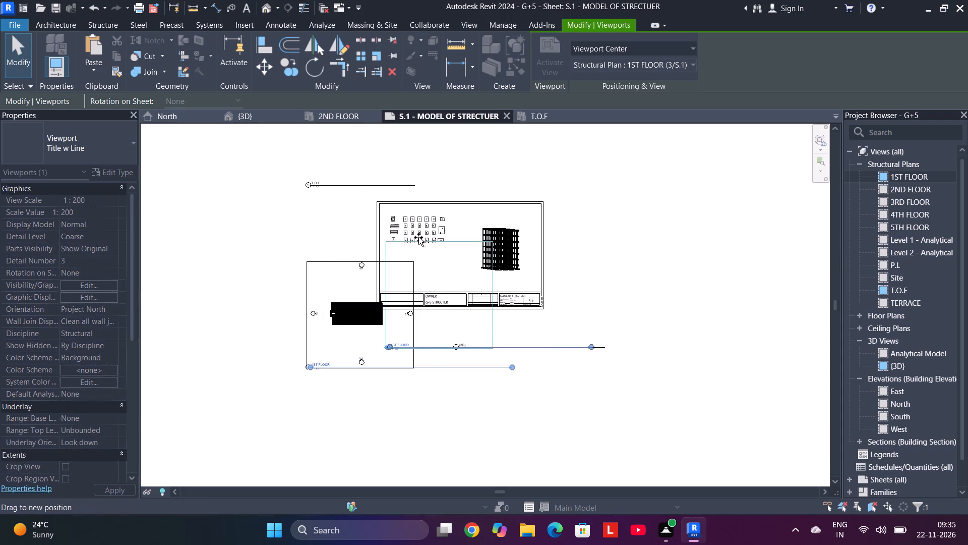
drag(418, 237, 404, 229)
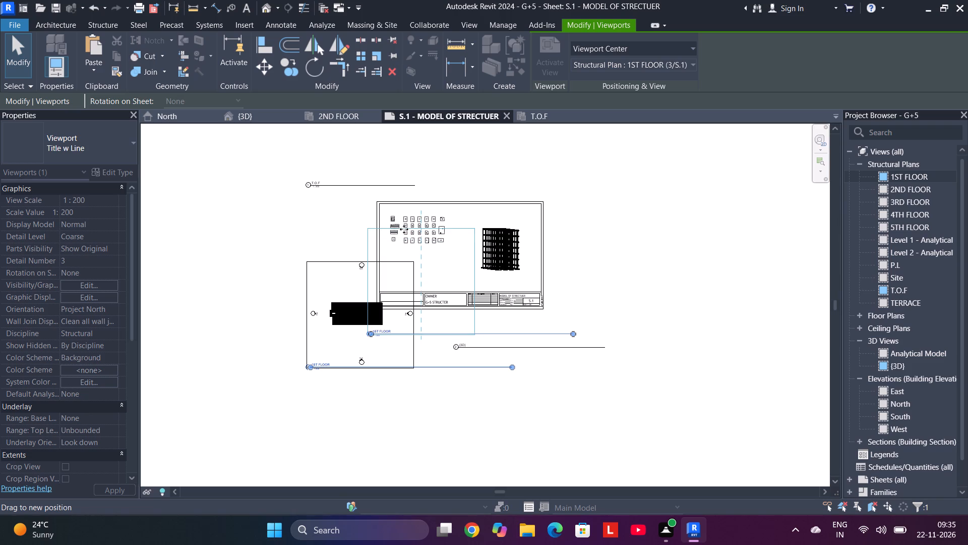
drag(382, 229, 379, 222)
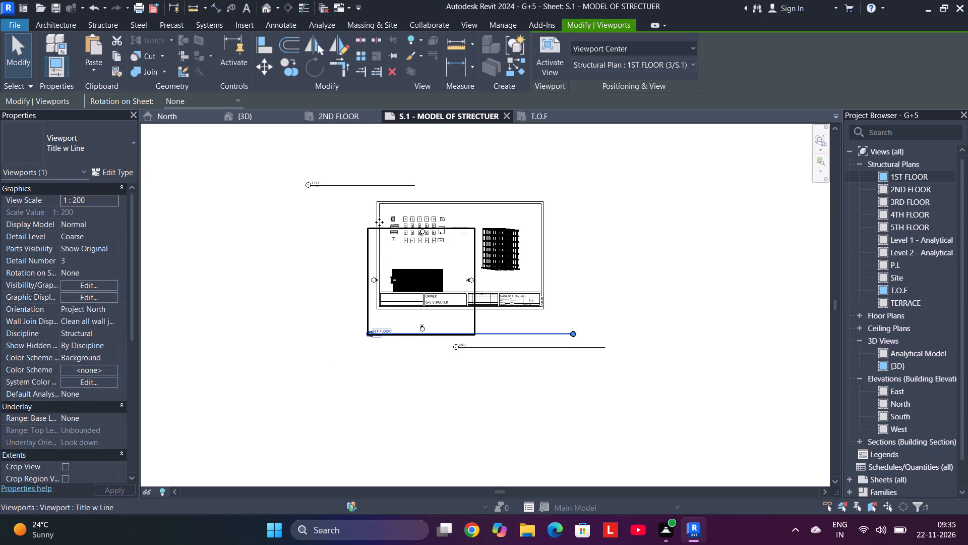
drag(379, 222, 381, 212)
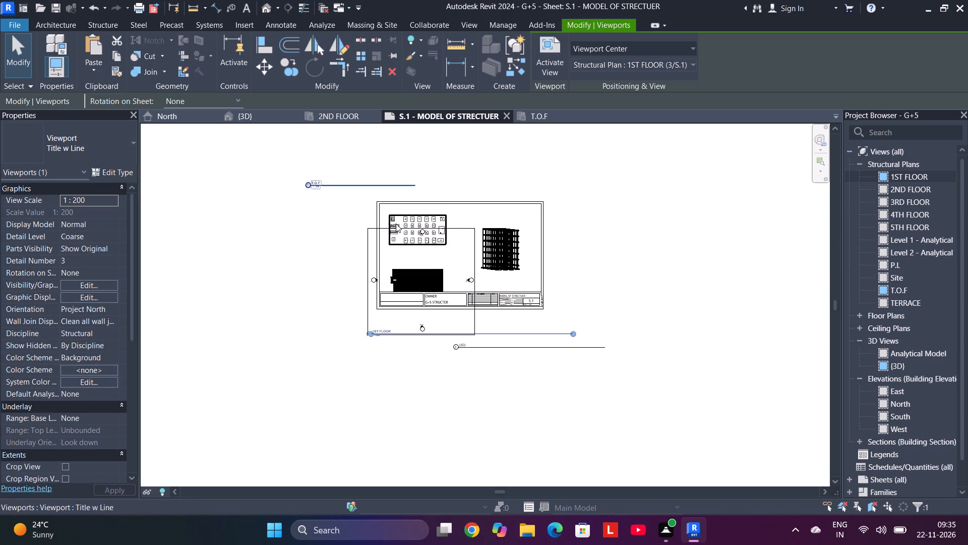
scroll(379, 232, up, 5)
drag(369, 224, 368, 210)
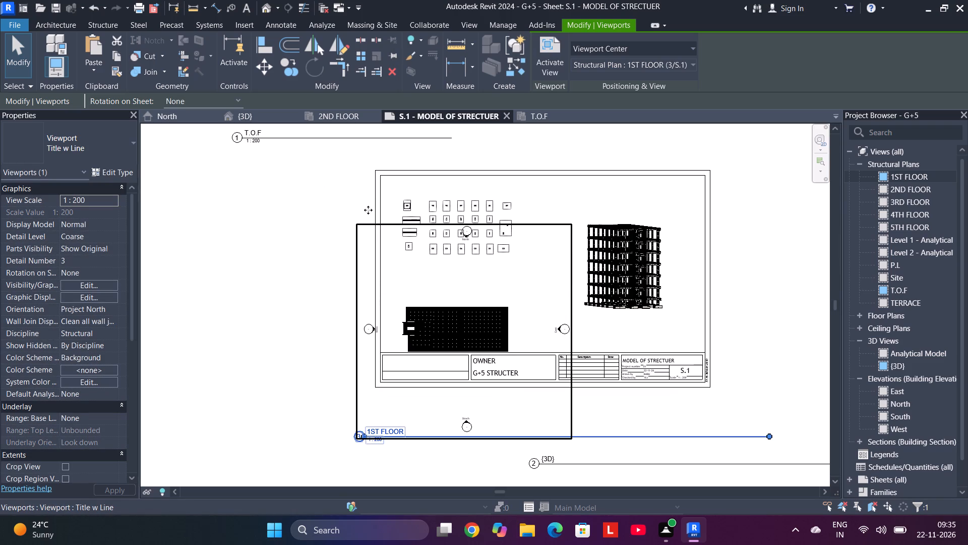
drag(368, 210, 368, 203)
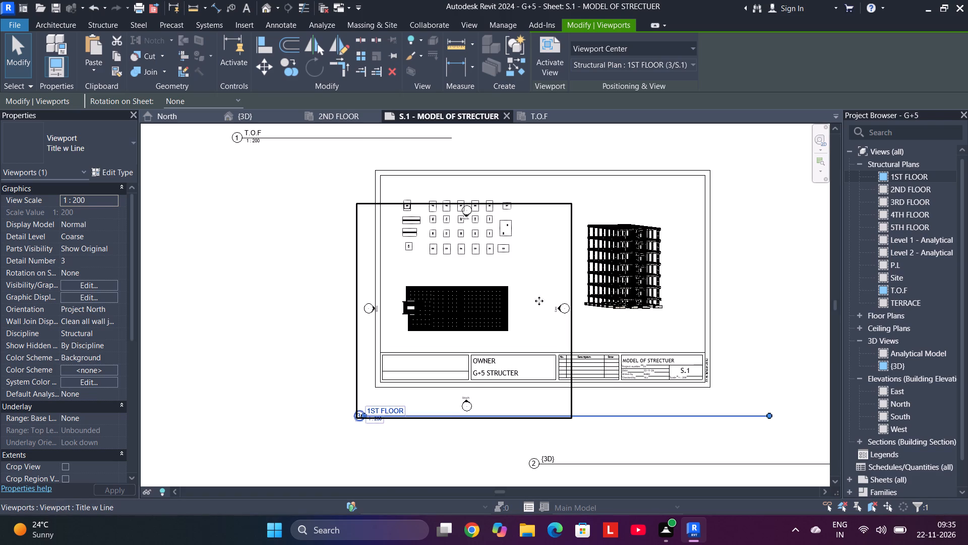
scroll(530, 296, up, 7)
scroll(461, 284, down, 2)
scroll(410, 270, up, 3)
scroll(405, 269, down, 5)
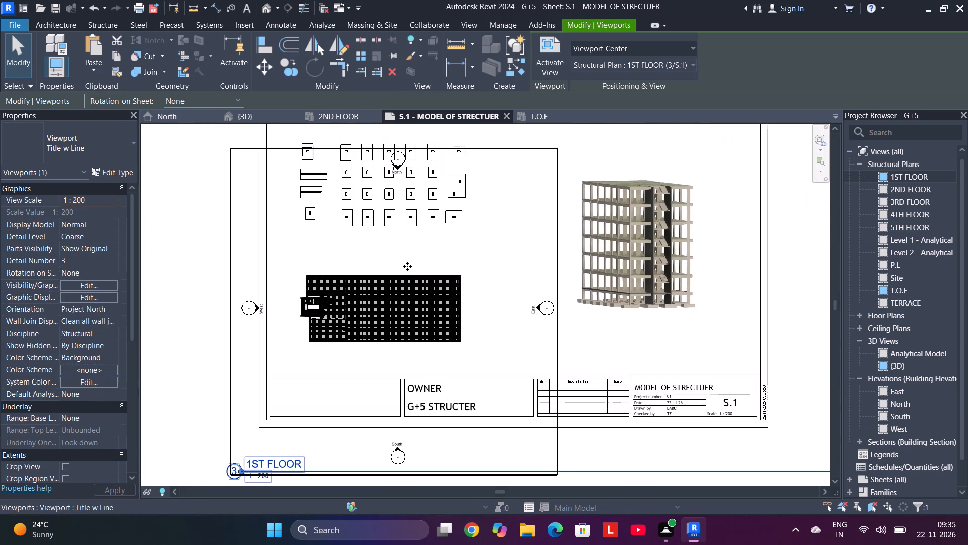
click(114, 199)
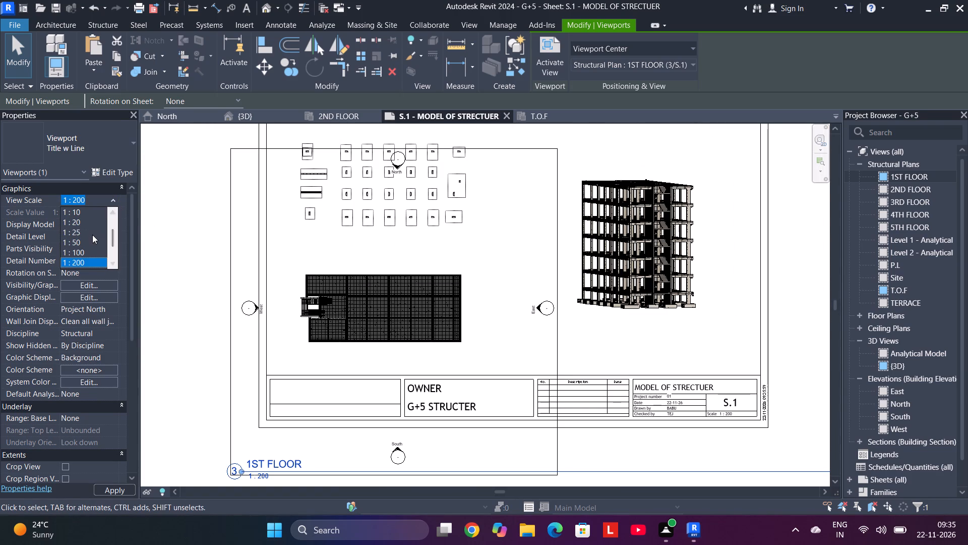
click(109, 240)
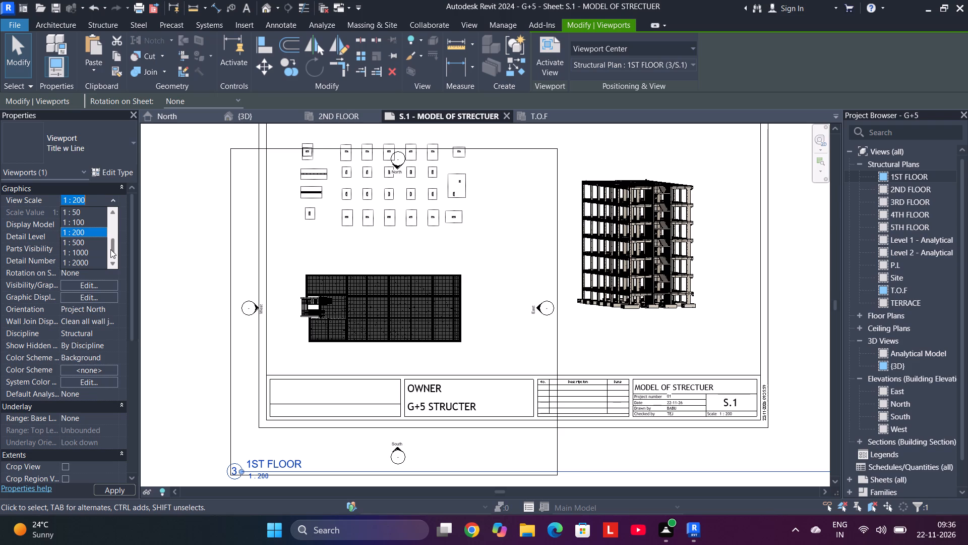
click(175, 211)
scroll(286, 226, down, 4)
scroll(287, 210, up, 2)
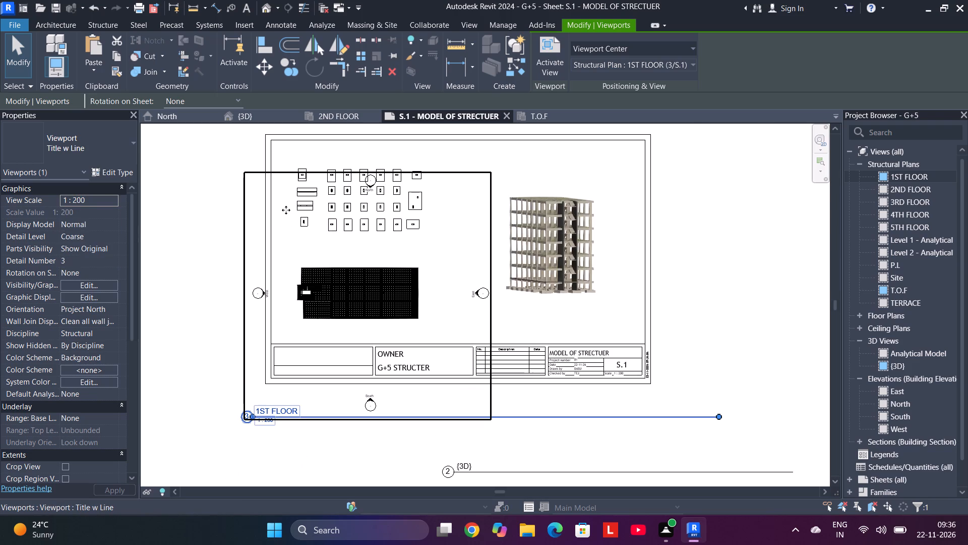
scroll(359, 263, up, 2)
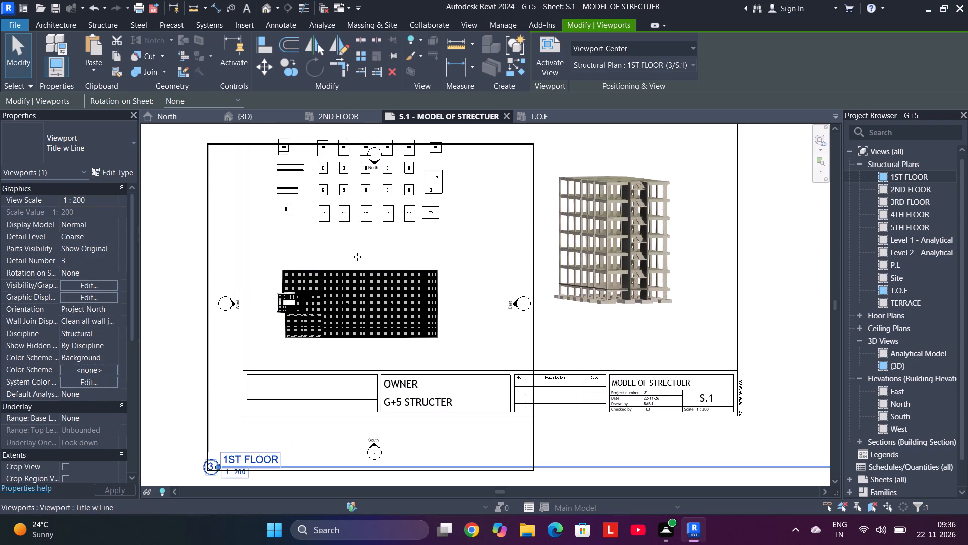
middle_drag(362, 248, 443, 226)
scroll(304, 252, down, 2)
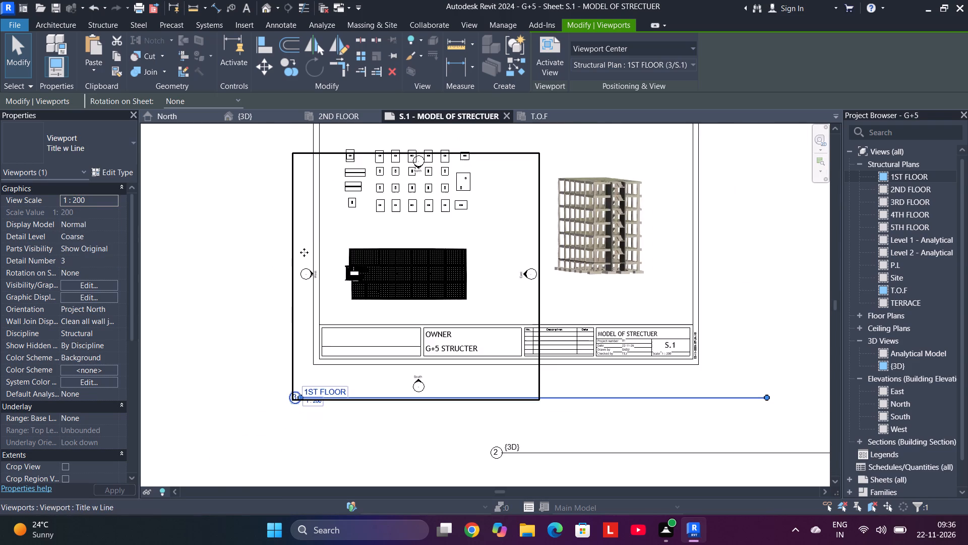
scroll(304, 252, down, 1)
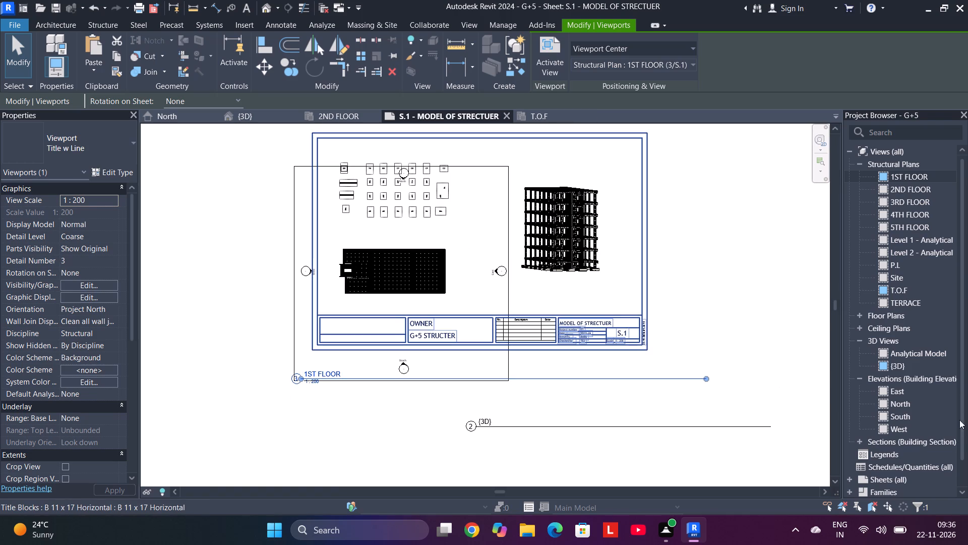
Open the P.L structural plan and temporarily hide the North and East elevation markers around the building.
double_click(887, 265)
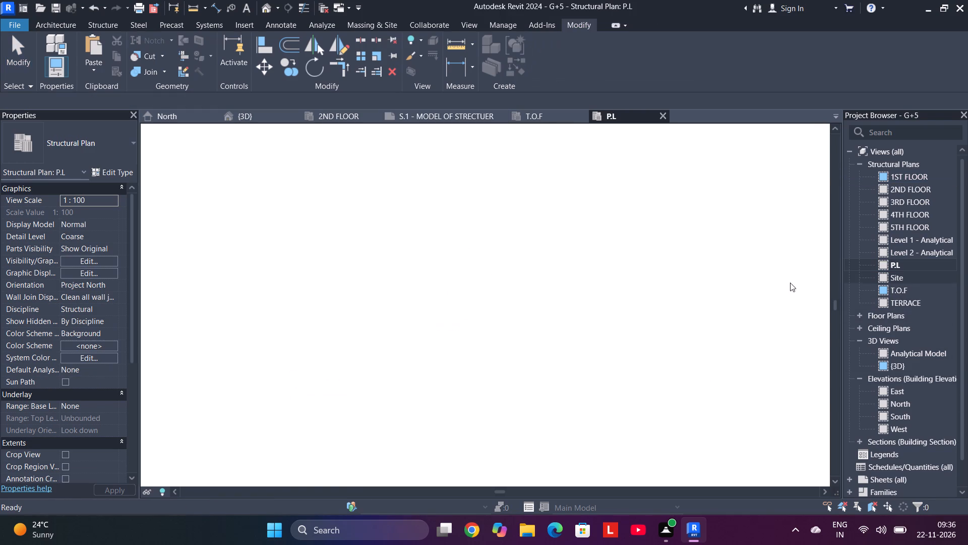
scroll(409, 264, up, 5)
scroll(417, 262, down, 6)
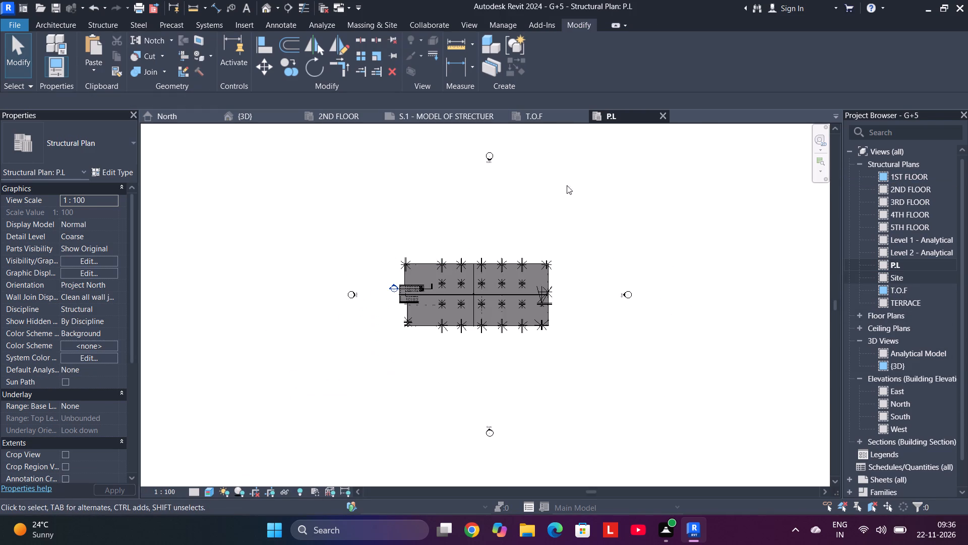
drag(556, 190, 452, 148)
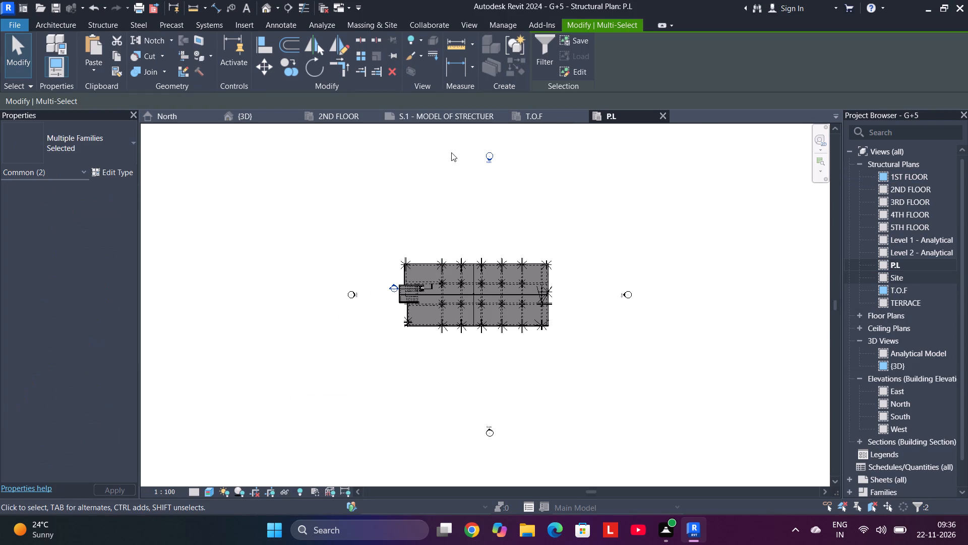
text(HH)
drag(596, 261, 678, 335)
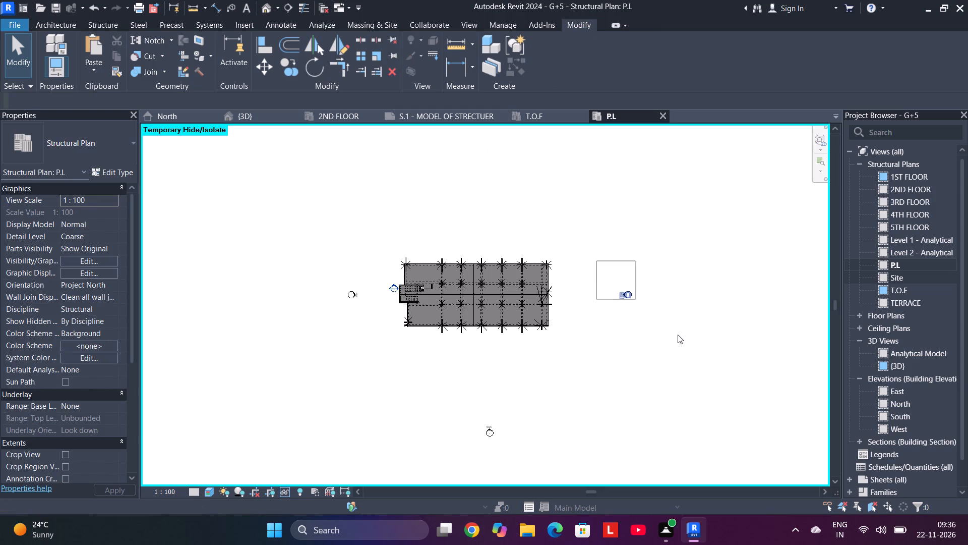
drag(678, 335, 678, 337)
key(h)
key(h)
Temporarily hide the West and South elevation markers in the P.L structural plan.
drag(290, 237, 354, 384)
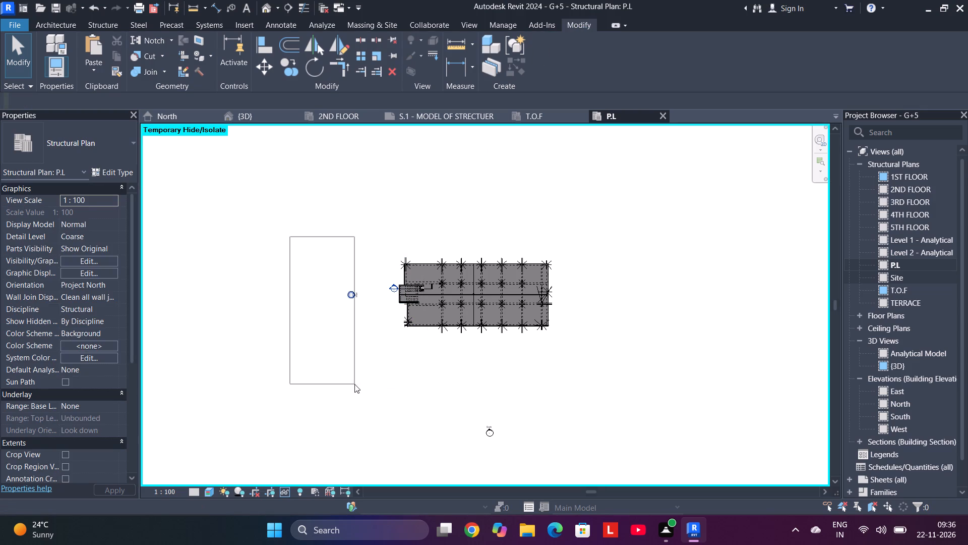
drag(354, 384, 353, 382)
key(h)
click(354, 293)
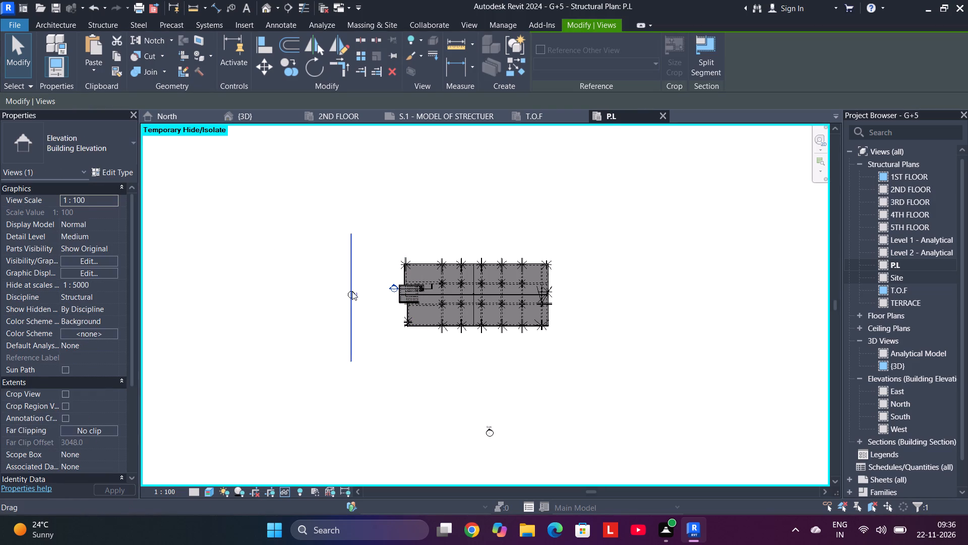
scroll(352, 291, up, 5)
drag(299, 251, 386, 335)
text(HH)
scroll(497, 394, down, 6)
middle_drag(529, 406, 440, 302)
drag(385, 340, 601, 430)
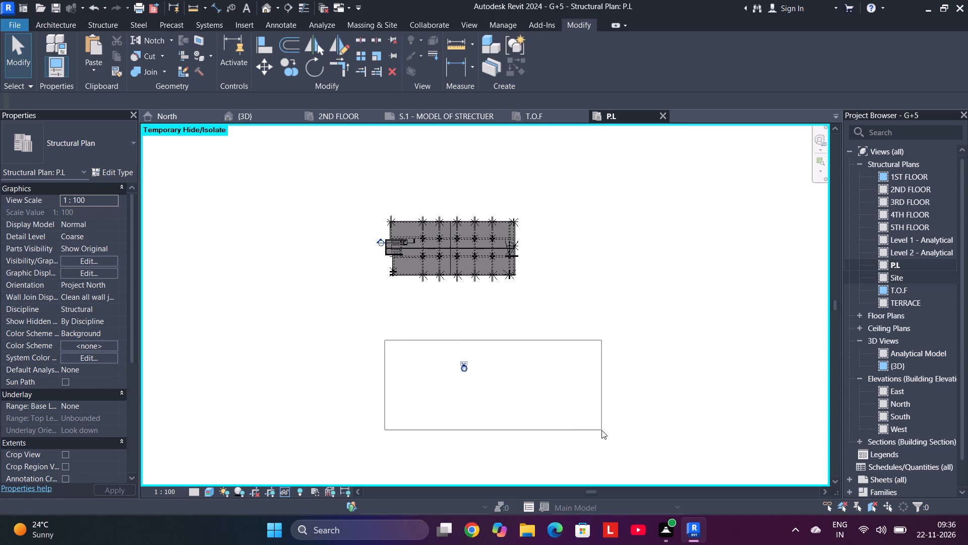
drag(601, 430, 599, 428)
key(h)
key(h)
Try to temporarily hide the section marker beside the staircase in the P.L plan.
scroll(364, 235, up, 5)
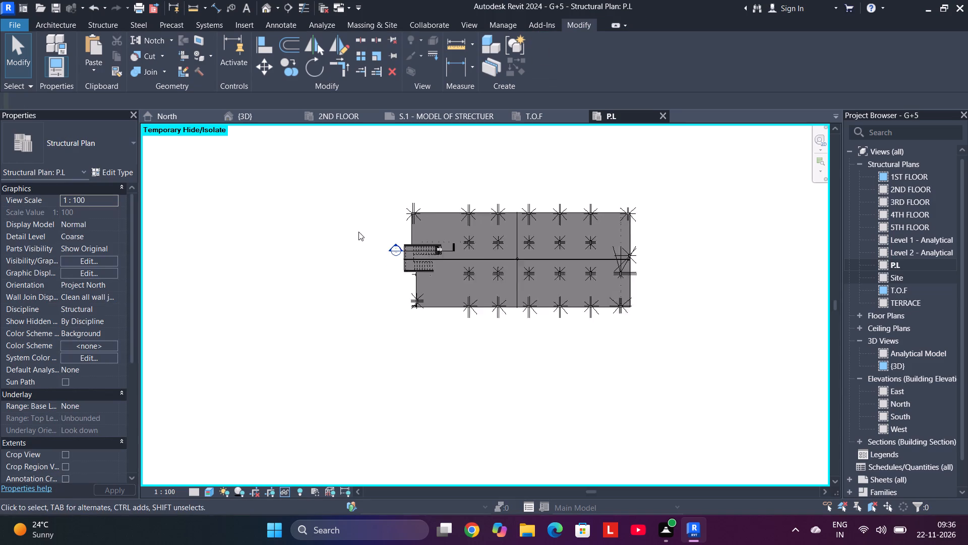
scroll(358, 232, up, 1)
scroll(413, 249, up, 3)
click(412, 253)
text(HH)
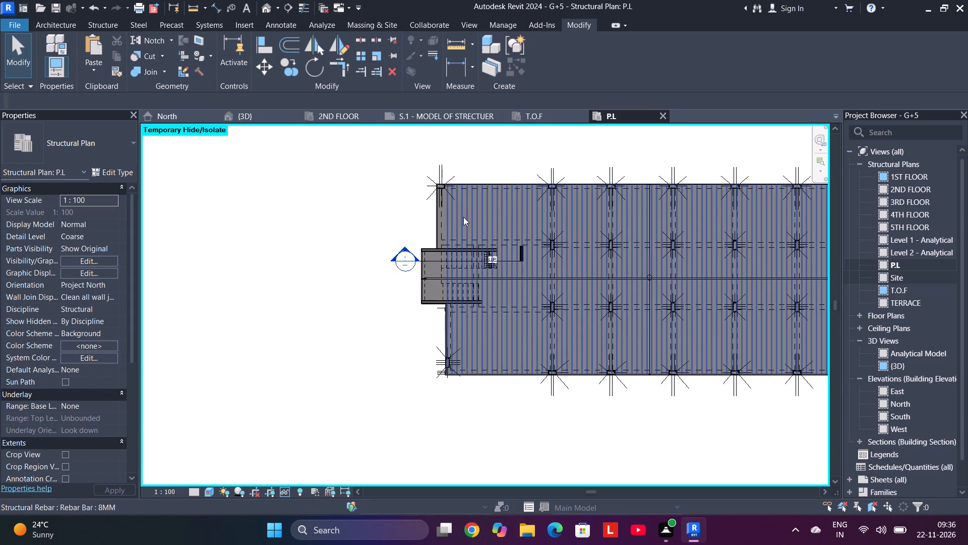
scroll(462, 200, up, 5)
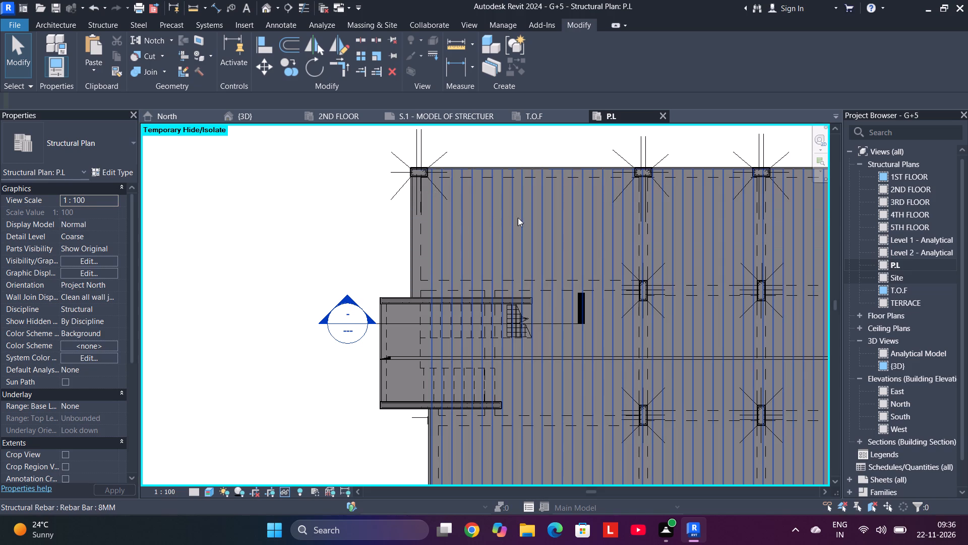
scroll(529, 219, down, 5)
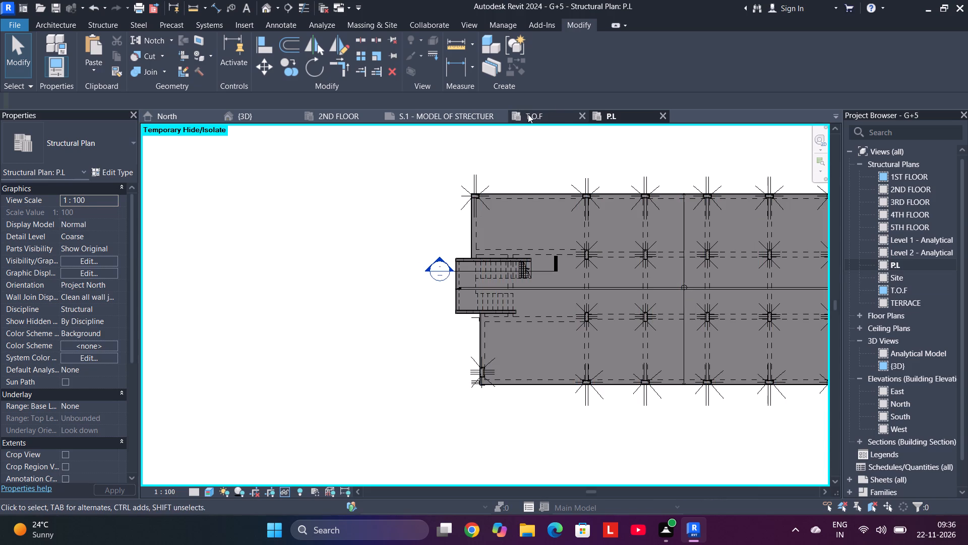
Open the 1ST FLOOR structural plan and temporarily hide the North, East, West and South elevation markers around the slab.
click(443, 118)
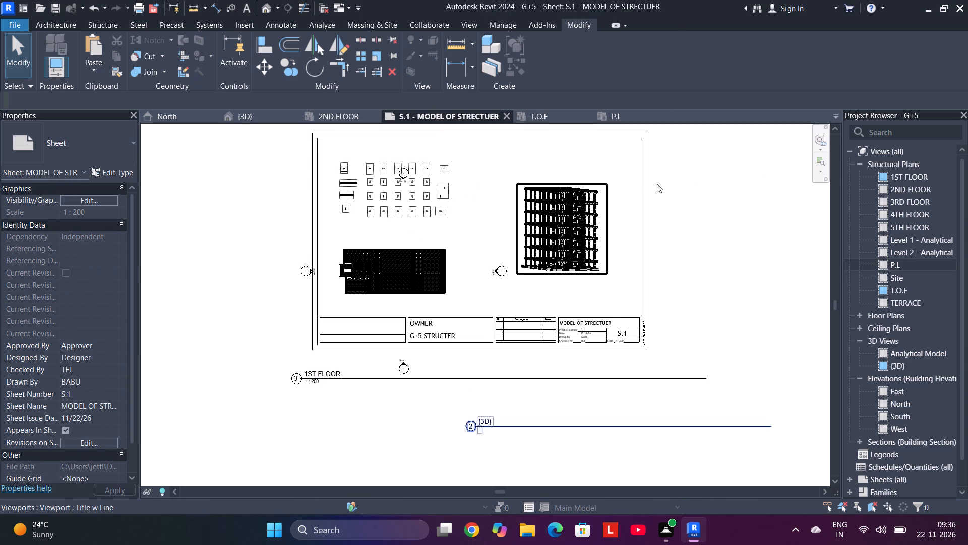
double_click(896, 177)
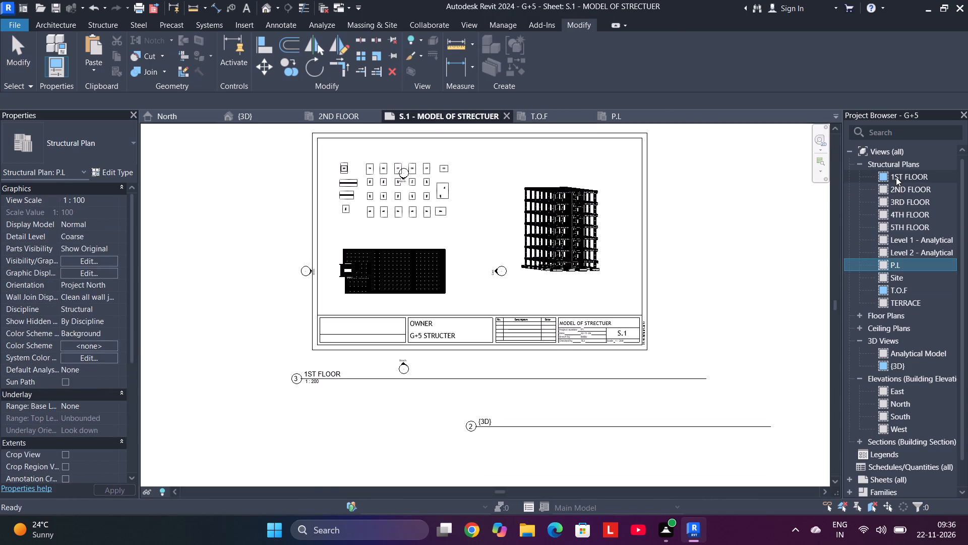
scroll(384, 275, up, 4)
scroll(385, 272, down, 5)
drag(418, 186, 530, 148)
key(h)
key(h)
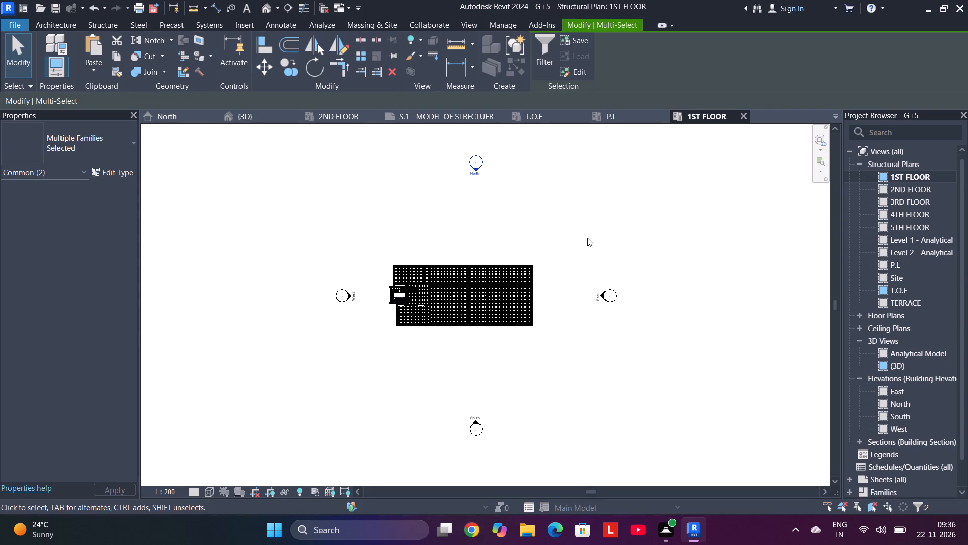
drag(580, 240, 636, 363)
key(h)
key(h)
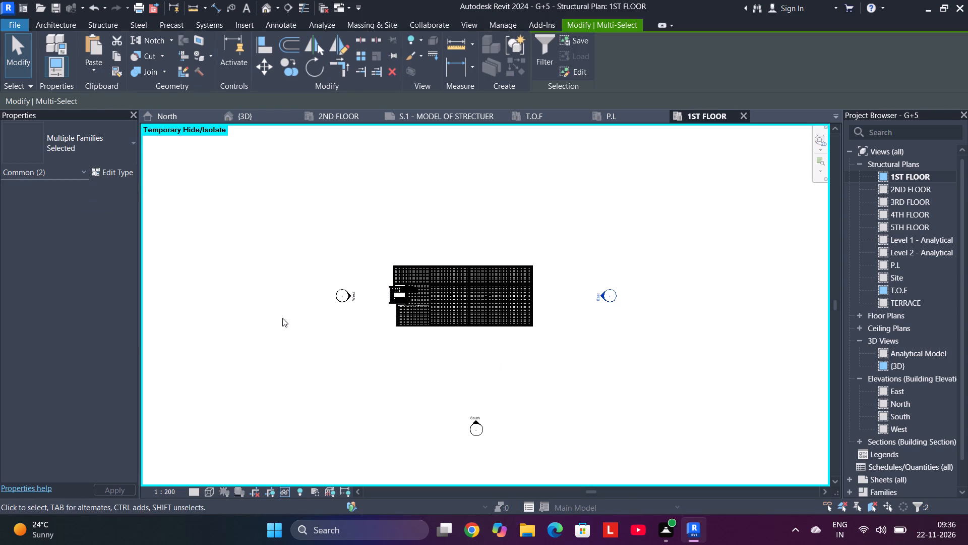
drag(325, 271, 371, 357)
key(h)
key(h)
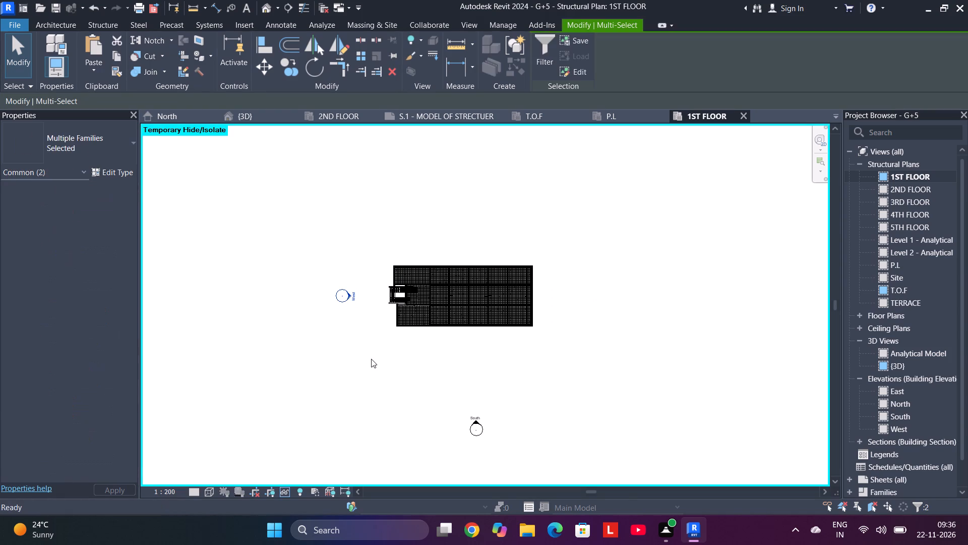
drag(426, 390, 514, 457)
key(h)
key(h)
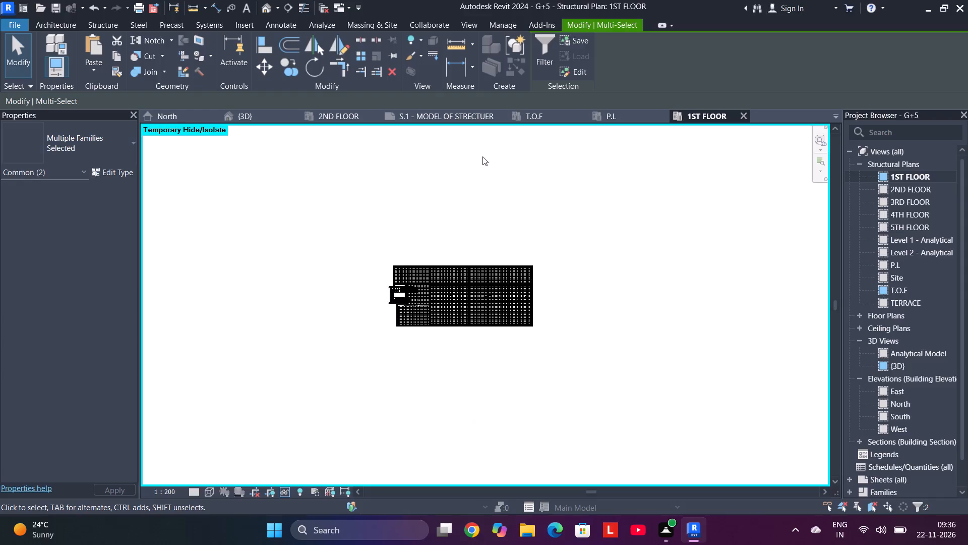
Return to sheet S.1 and shift the 1ST FLOOR viewport up slightly, closer to the T.O.F footing plan.
click(450, 116)
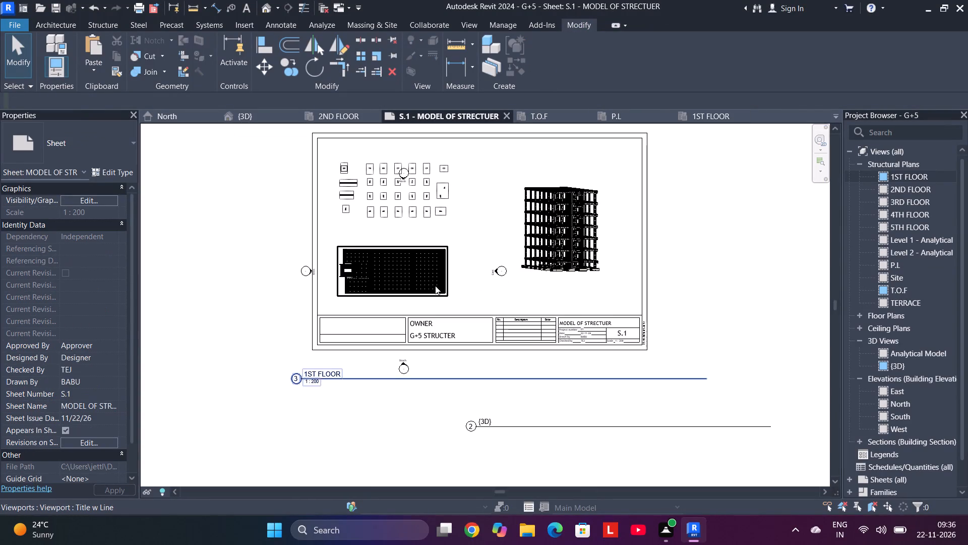
scroll(433, 279, up, 1)
click(431, 244)
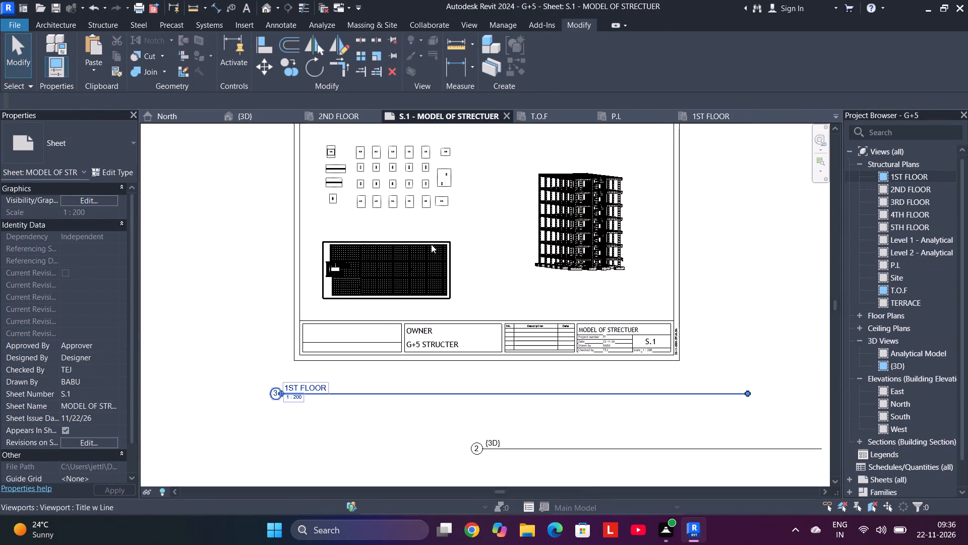
drag(428, 242, 428, 227)
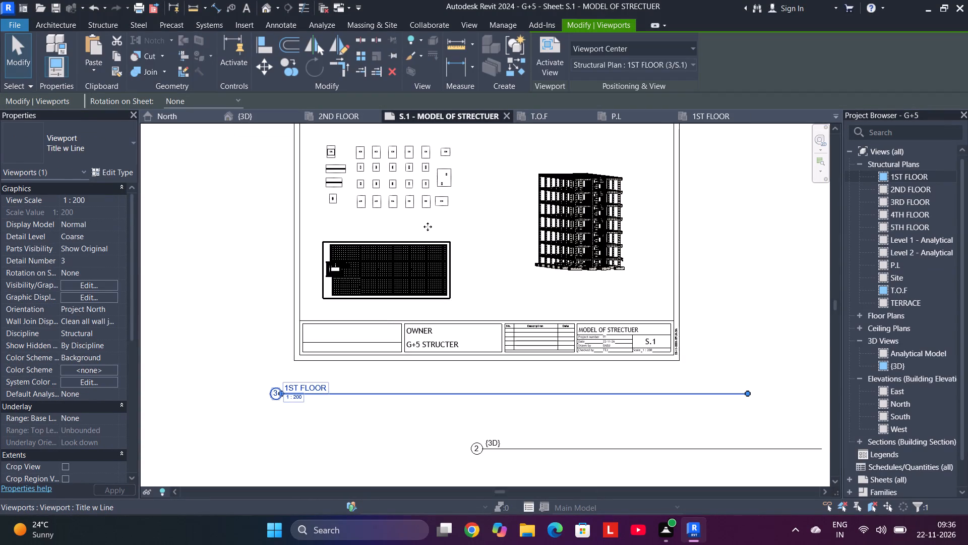
drag(428, 227, 428, 225)
middle_drag(436, 220, 443, 307)
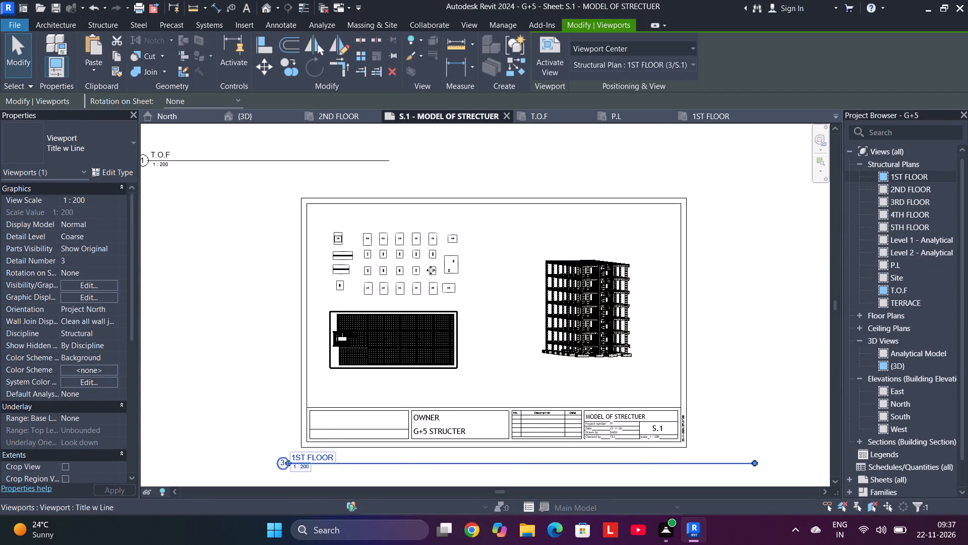
Nudge the T.O.F viewport up so the footing plan sits just inside the sheet's upper border.
click(411, 226)
key(Up)
key(Up)
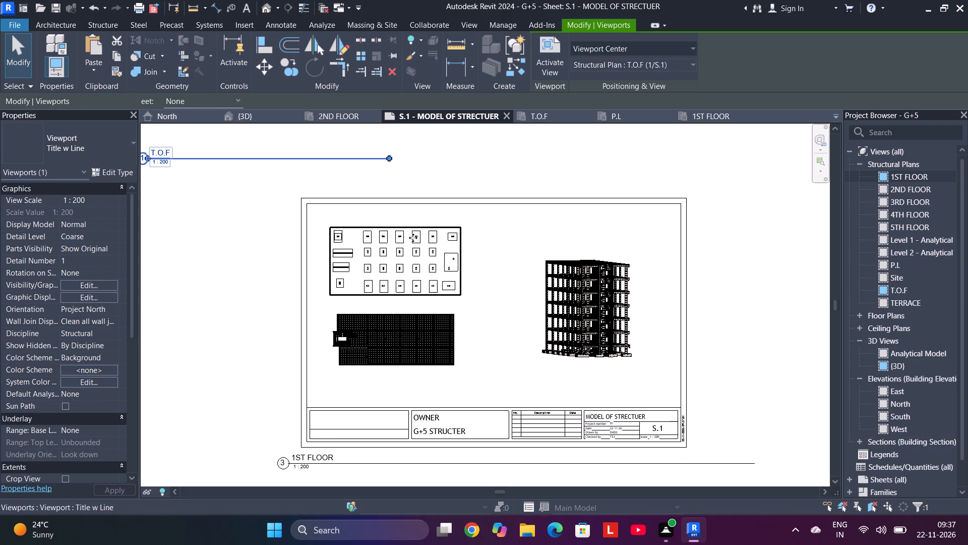
key(Up)
key(Up)
key(Up)
key(Up)
key(Up)
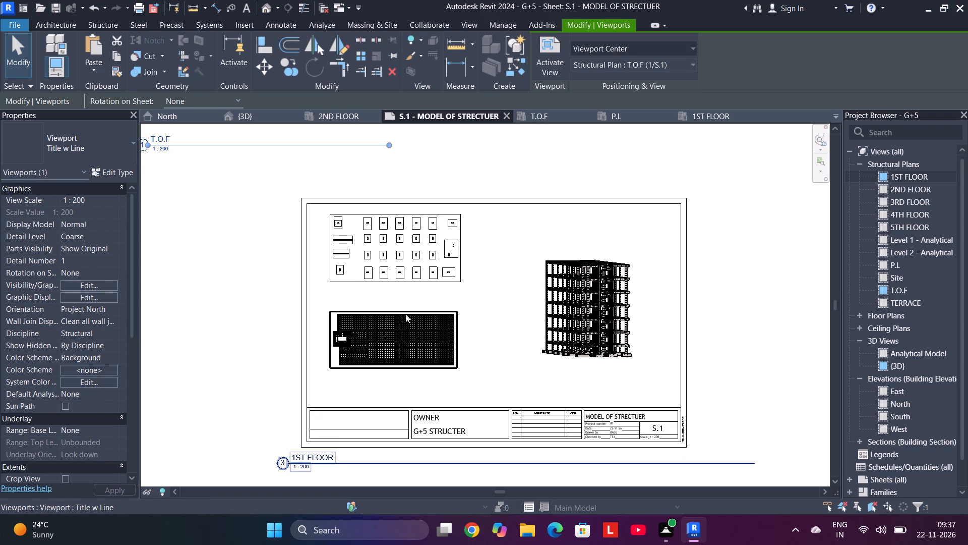
Nudge the 1ST FLOOR viewport up so its slab plan sits just beneath the T.O.F footing plan.
click(405, 311)
click(409, 311)
click(404, 314)
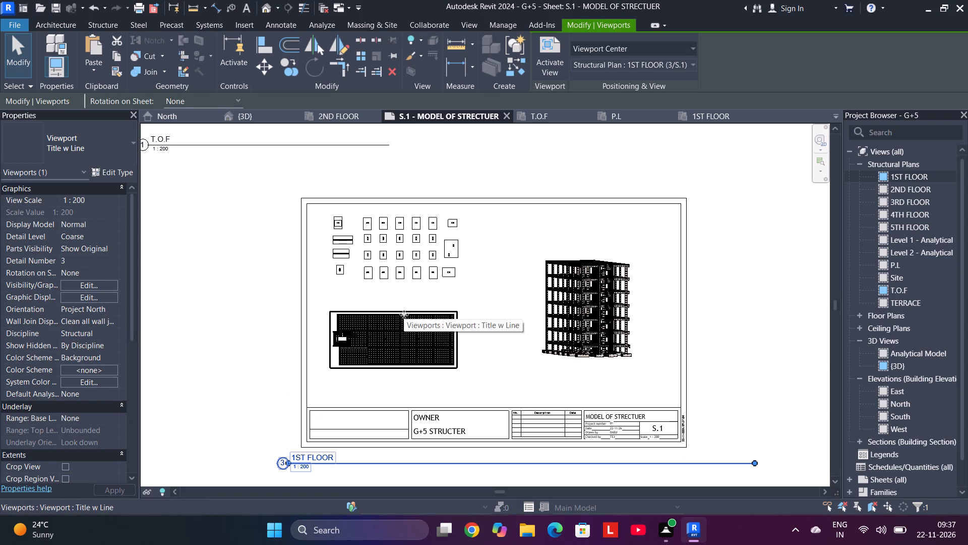
key(Up)
key(Up)
key(Up)
key(Up)
key(Up)
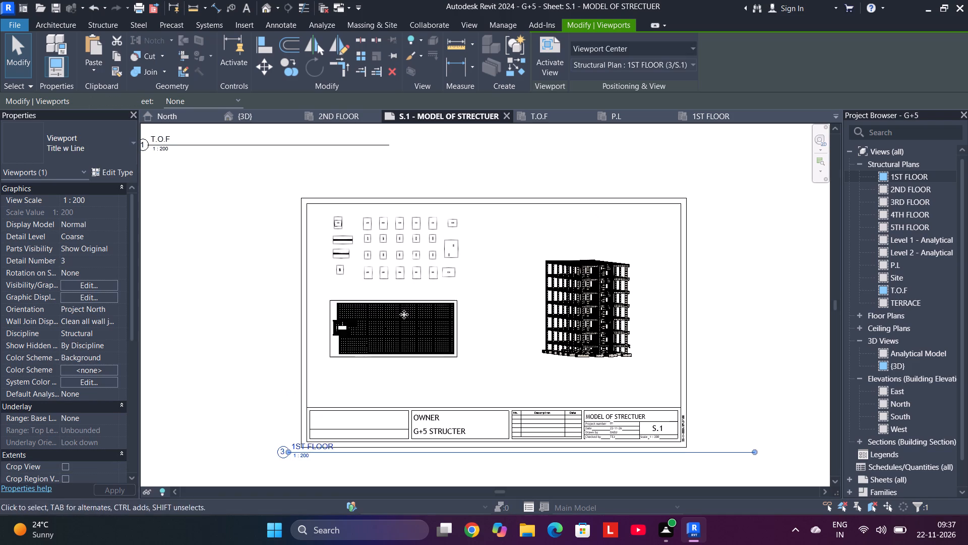
key(Up)
key(Up)
key(Up)
key(Up)
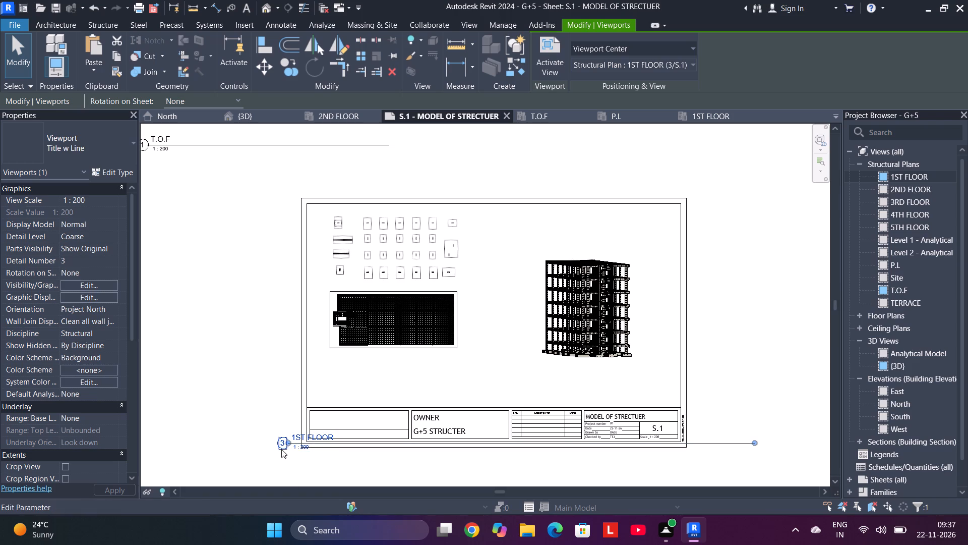
Move the 1ST FLOOR viewport down so its title line lies below the sheet border, outside the title block.
drag(282, 441, 286, 490)
click(262, 402)
drag(285, 442, 290, 449)
click(281, 420)
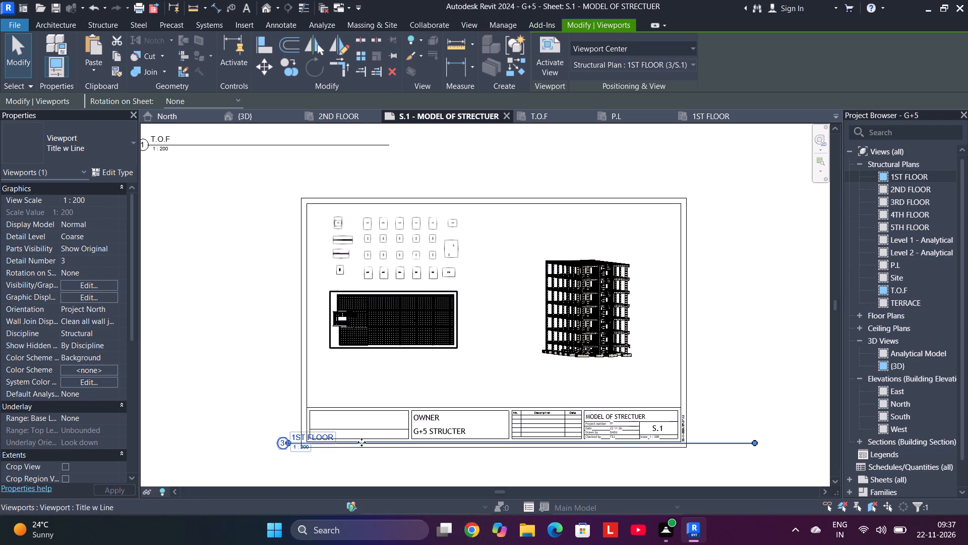
drag(362, 443, 346, 470)
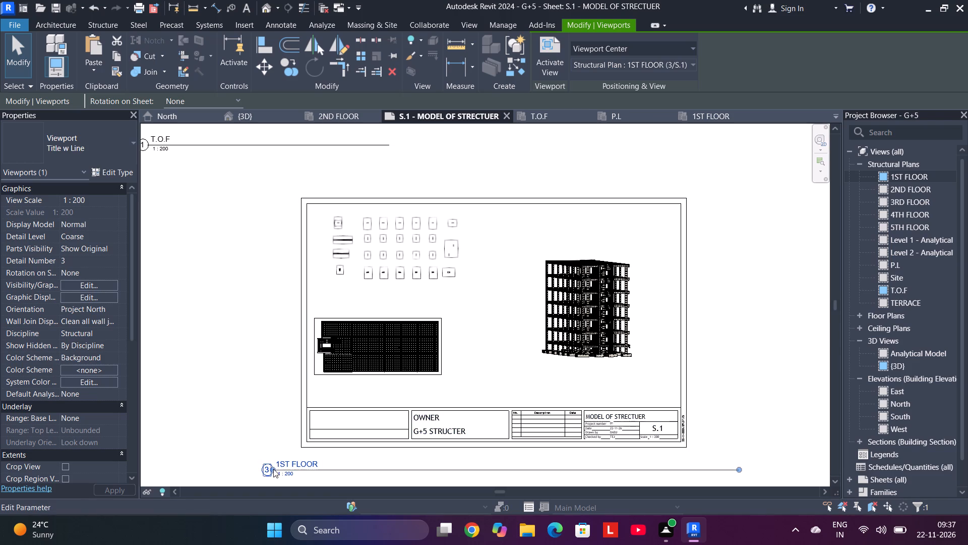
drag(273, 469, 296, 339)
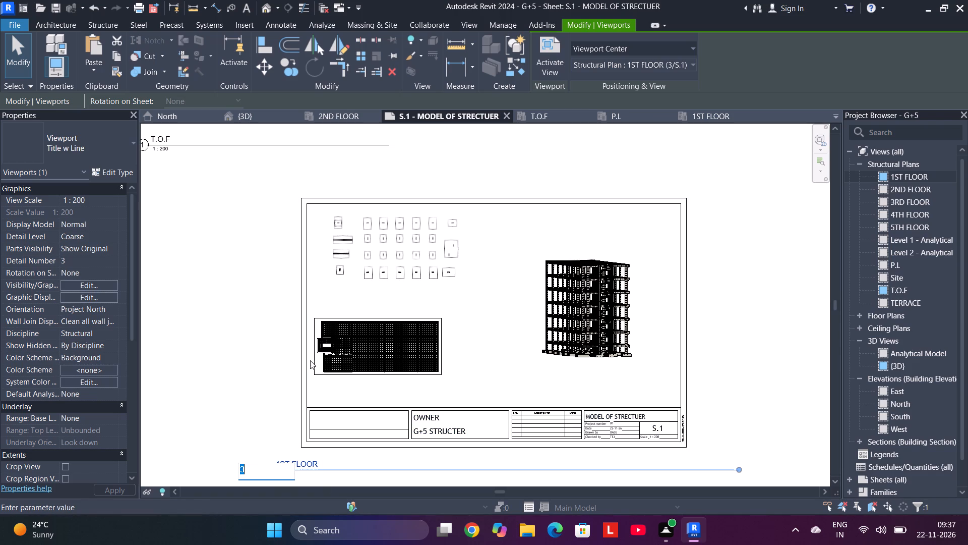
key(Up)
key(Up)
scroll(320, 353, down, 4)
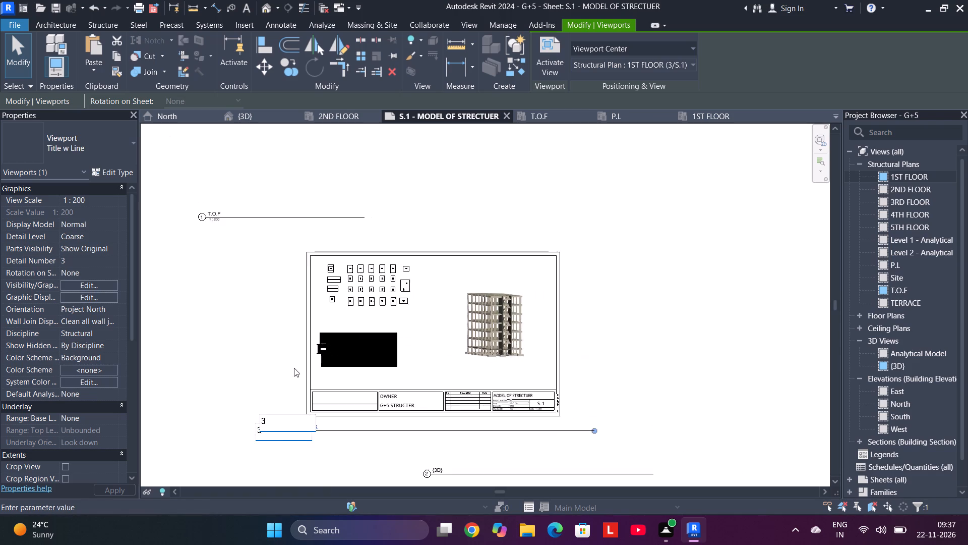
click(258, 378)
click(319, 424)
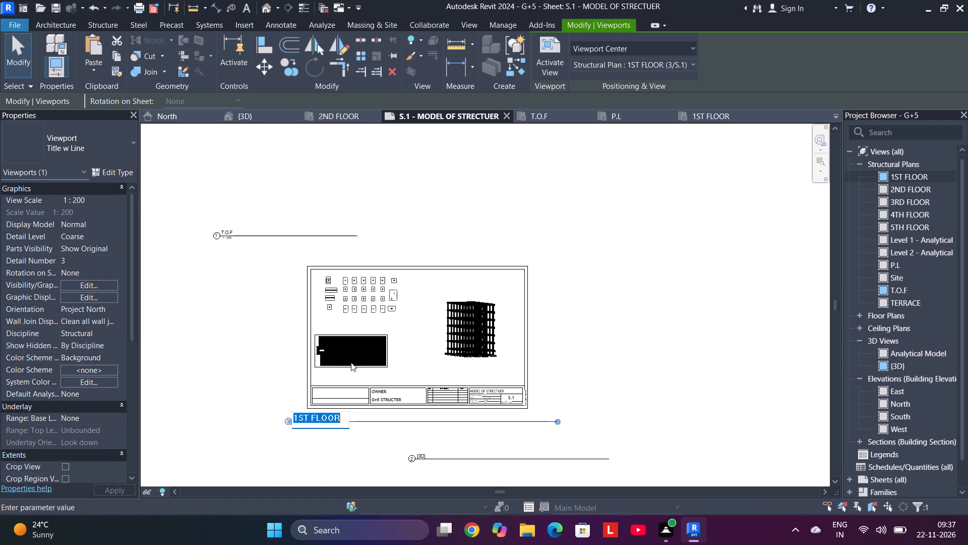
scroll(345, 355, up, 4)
Nudge the 1ST FLOOR viewport slightly up and to the right to align it beneath the T.O.F footing plan.
click(349, 321)
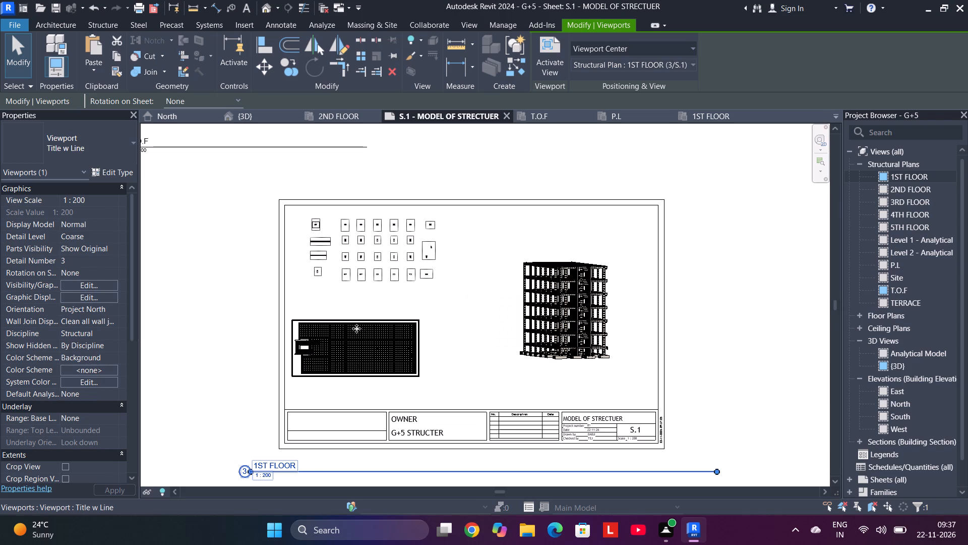
key(Up)
key(Up)
key(Up)
key(Up)
key(Right)
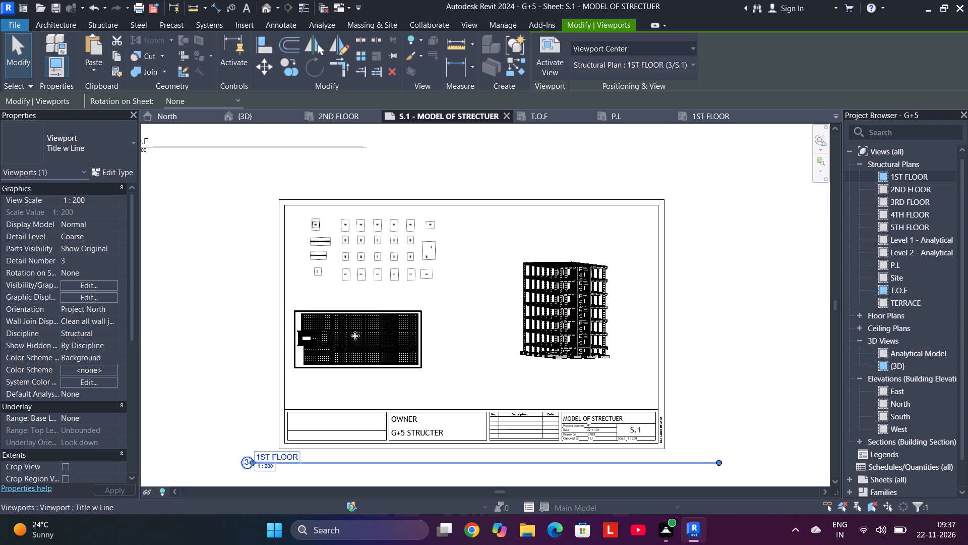
key(Right)
key(Right)
key(Right)
key(Right)
key(Right)
key(Right)
key(Right)
key(Right)
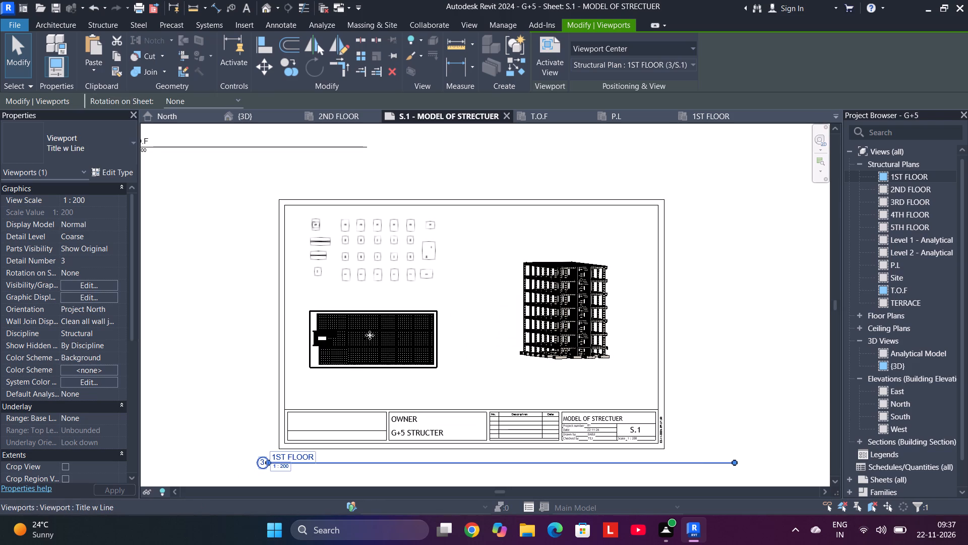
Nudge the 1ST FLOOR viewport slightly to the left beneath the T.O.F footing plan.
scroll(388, 298, up, 4)
scroll(388, 298, down, 5)
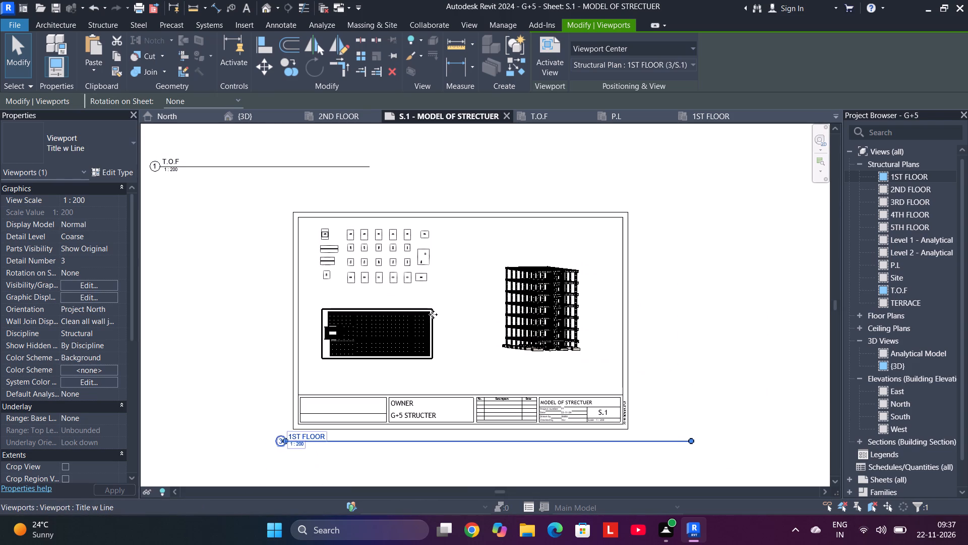
key(Left)
click(695, 275)
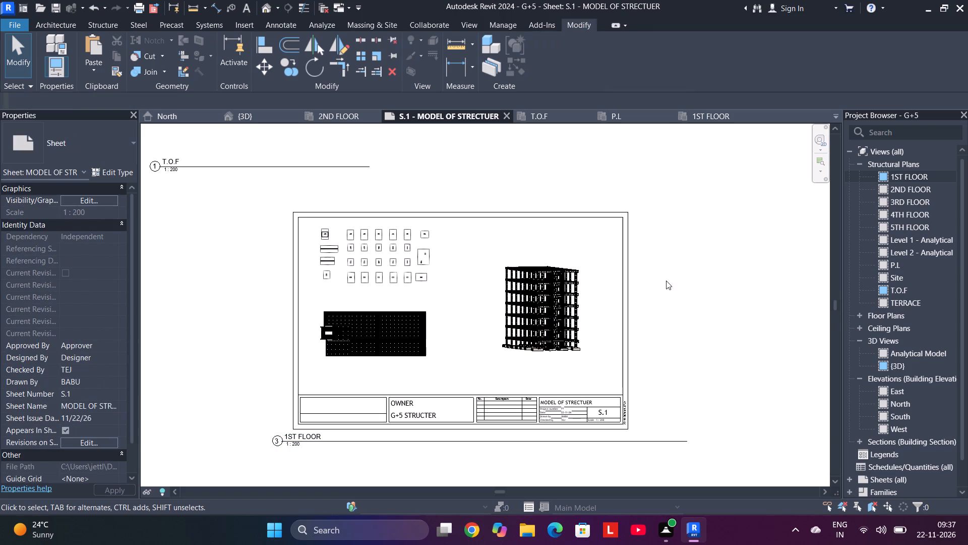
Move the 3D viewport right and slightly up so the building sits just inside the sheet's right border.
scroll(491, 291, up, 4)
scroll(546, 299, down, 3)
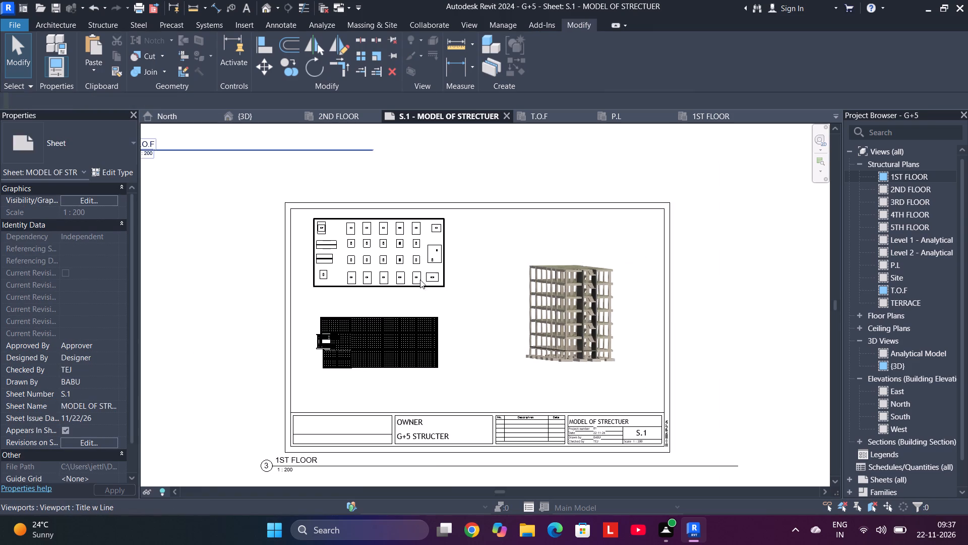
key(Escape)
click(215, 303)
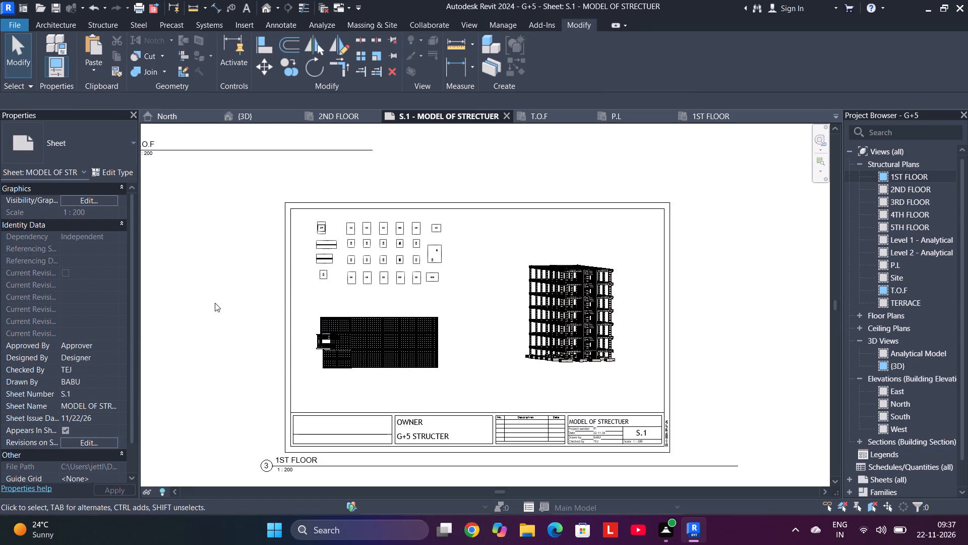
click(583, 288)
key(Right)
key(Right)
key(Right)
key(Right)
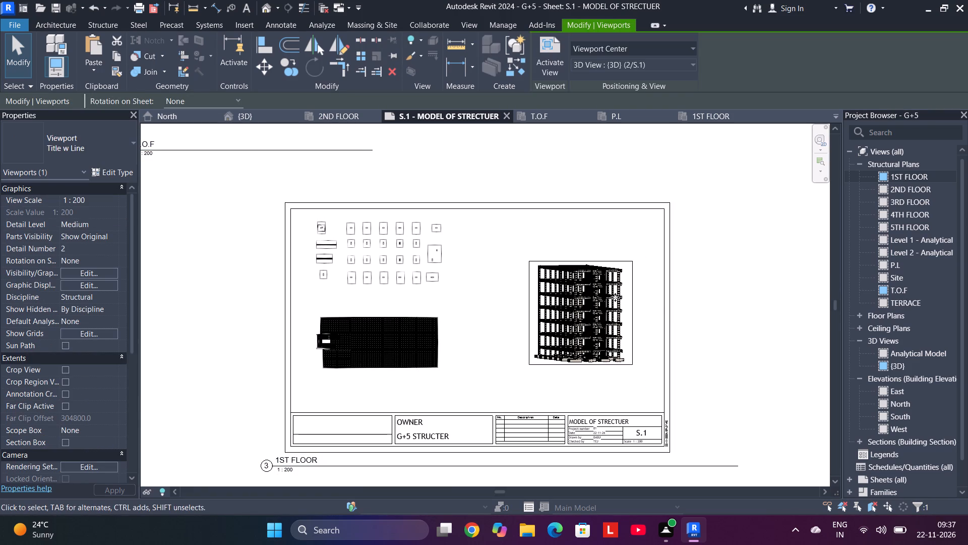
key(Right)
key(Right)
key(Right)
key(Right)
key(Right)
key(Right)
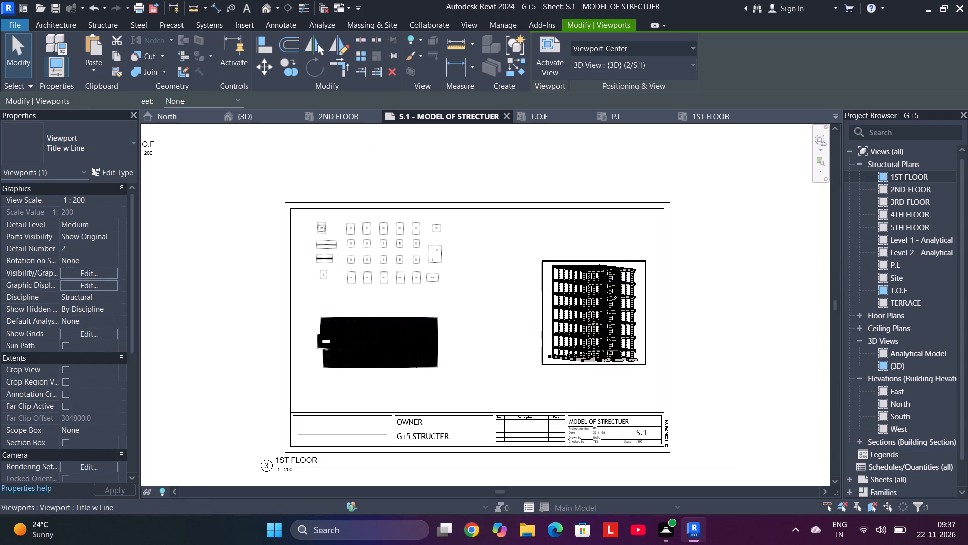
key(Right)
key(Right)
key(Up)
key(Up)
key(Up)
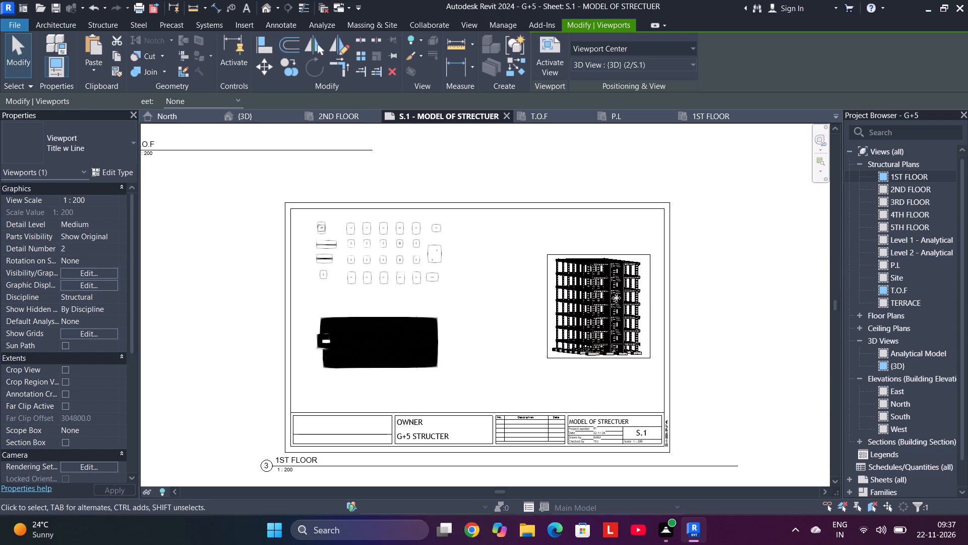
key(Up)
key(Right)
key(Right)
key(Down)
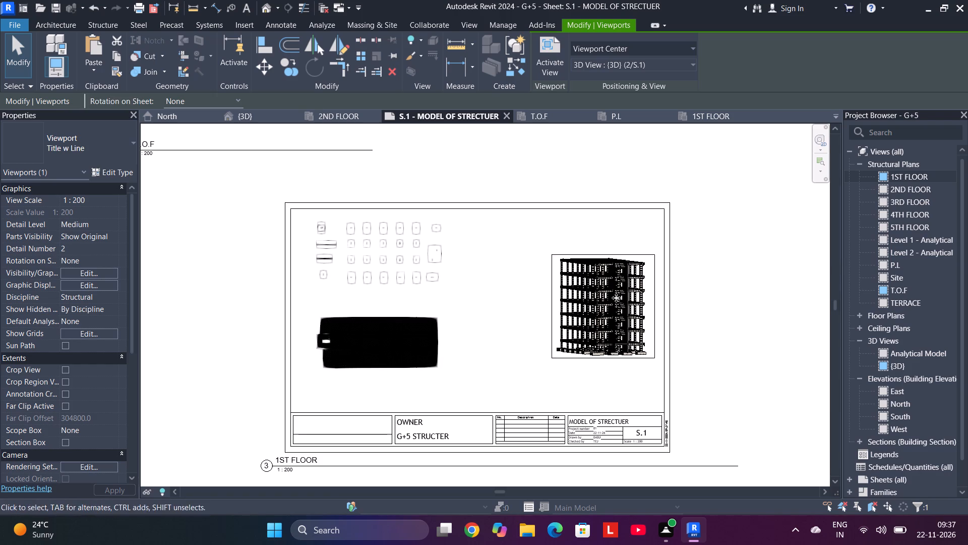
key(Down)
key(Right)
key(Right)
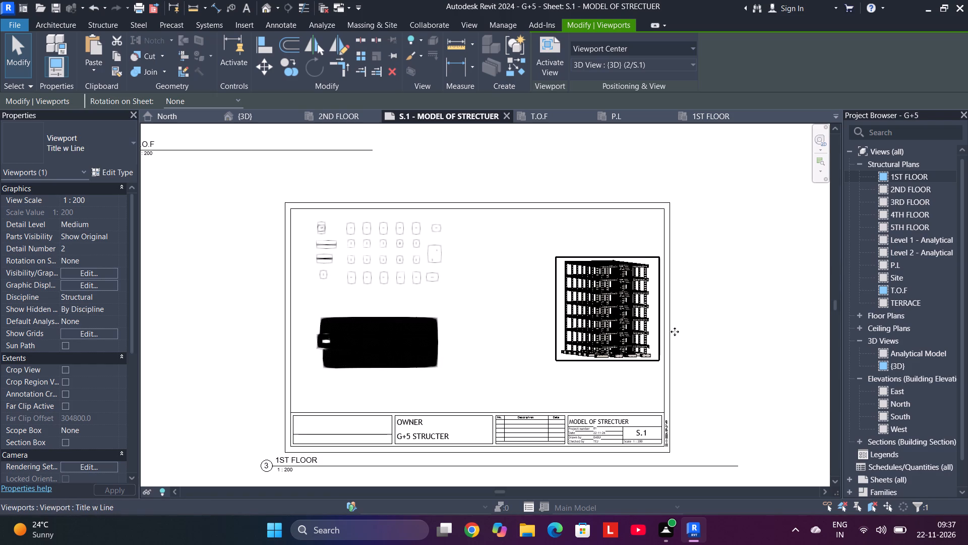
click(218, 287)
Set the view scale of the 1ST FLOOR viewport to 1 : 100.
click(375, 355)
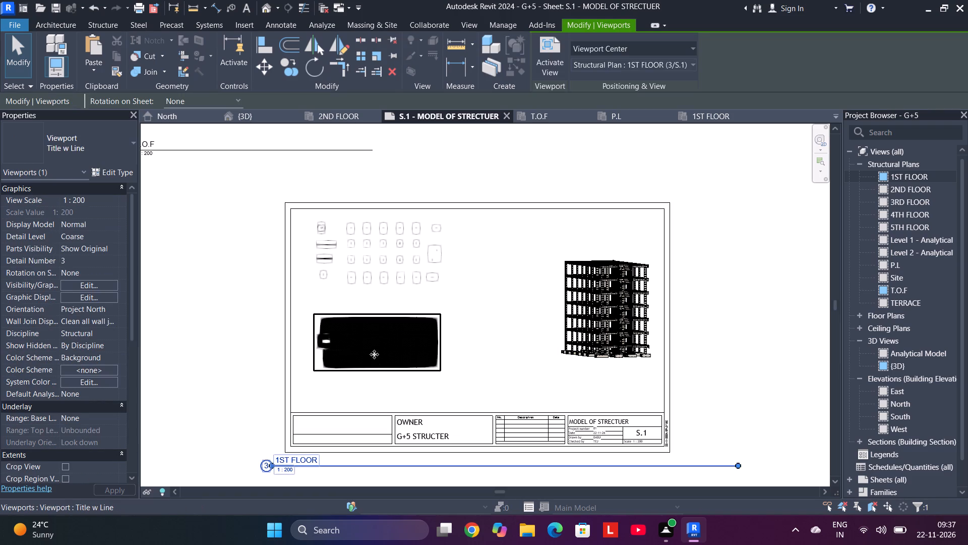
scroll(366, 344, up, 13)
scroll(366, 339, down, 5)
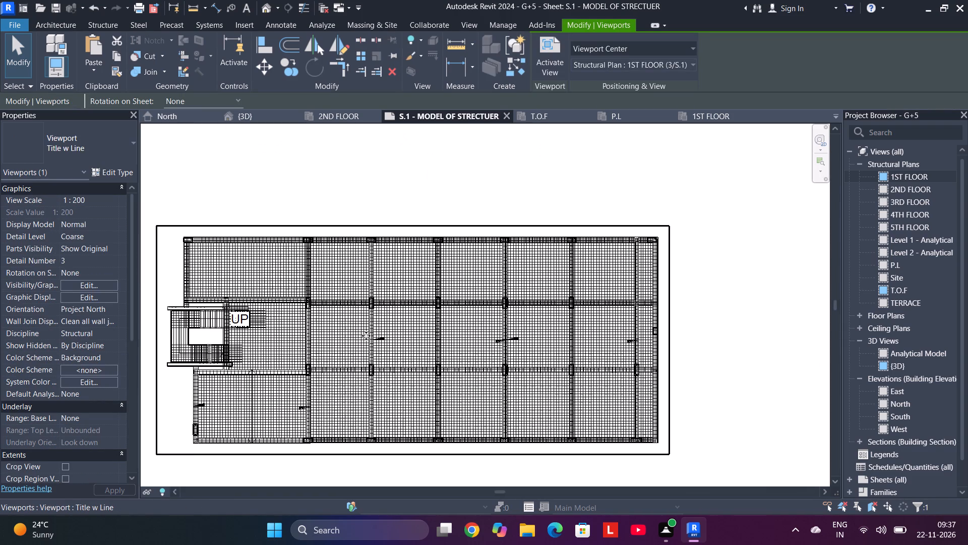
scroll(366, 334, up, 5)
scroll(366, 334, down, 5)
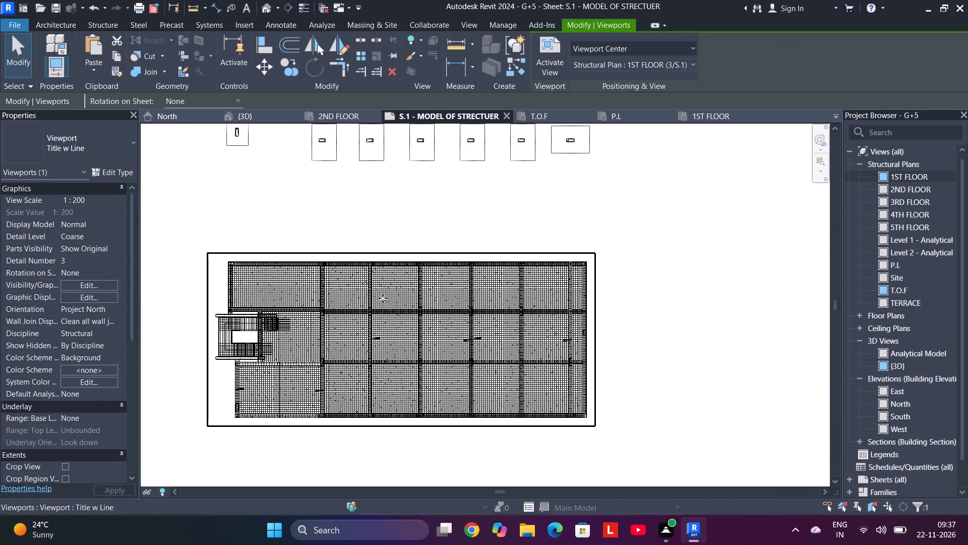
scroll(354, 296, down, 4)
click(295, 279)
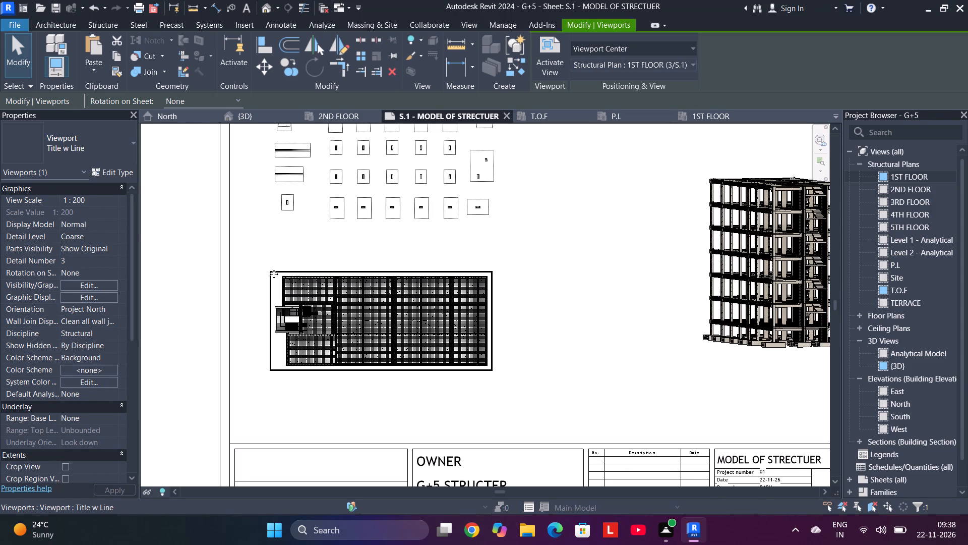
click(88, 199)
click(113, 200)
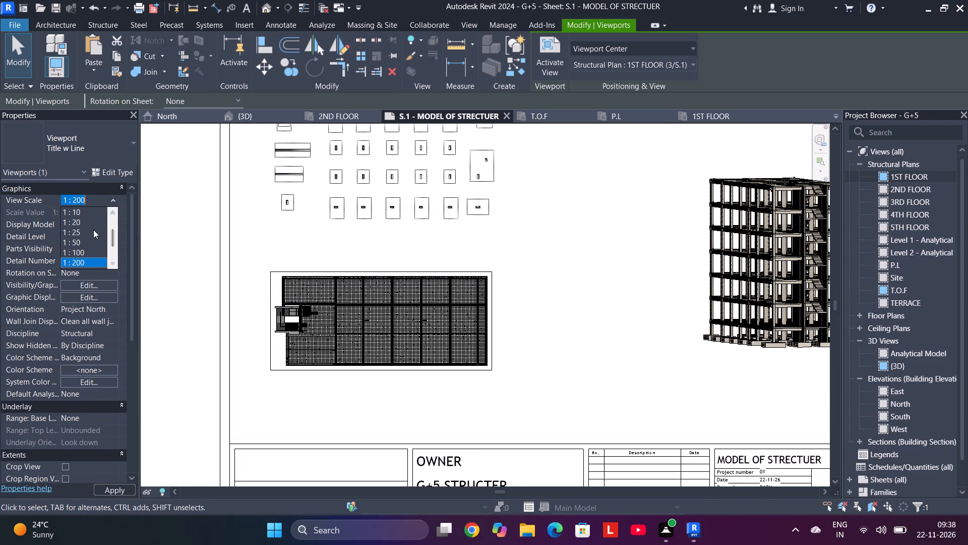
click(78, 251)
Move the enlarged 1ST FLOOR viewport down so its slab plan sits between the T.O.F footing plan and the title block.
scroll(198, 269, down, 5)
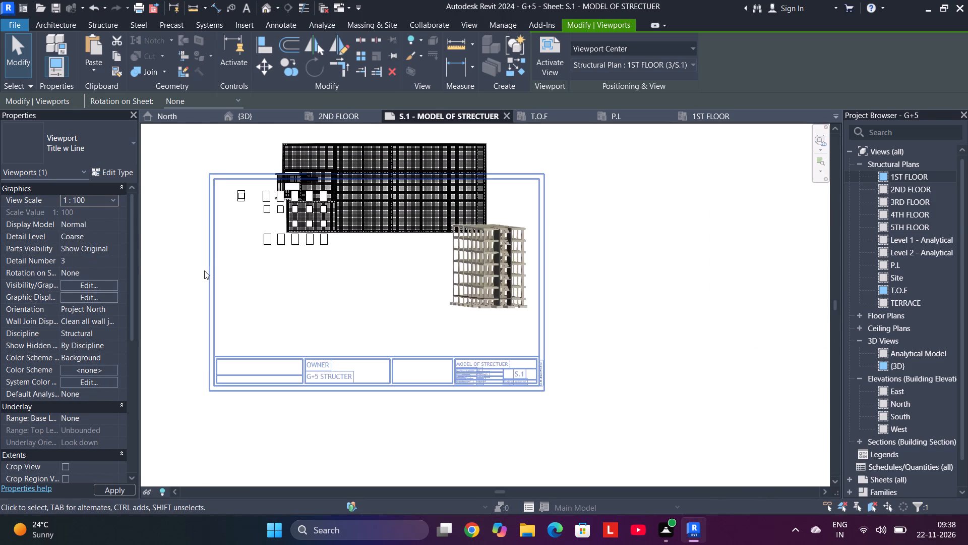
click(399, 215)
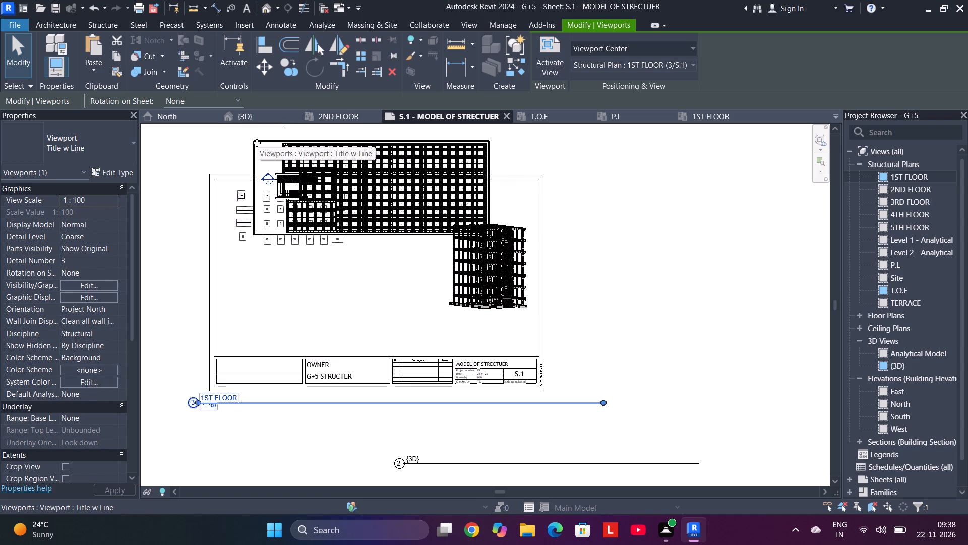
key(Down)
key(Down)
key(Down)
key(Down)
key(Down)
key(Down)
key(Down)
key(Down)
key(Down)
key(Down)
key(Down)
key(Down)
key(Down)
key(Down)
key(Down)
key(Down)
key(Down)
key(Down)
key(Down)
key(Down)
key(Down)
key(Down)
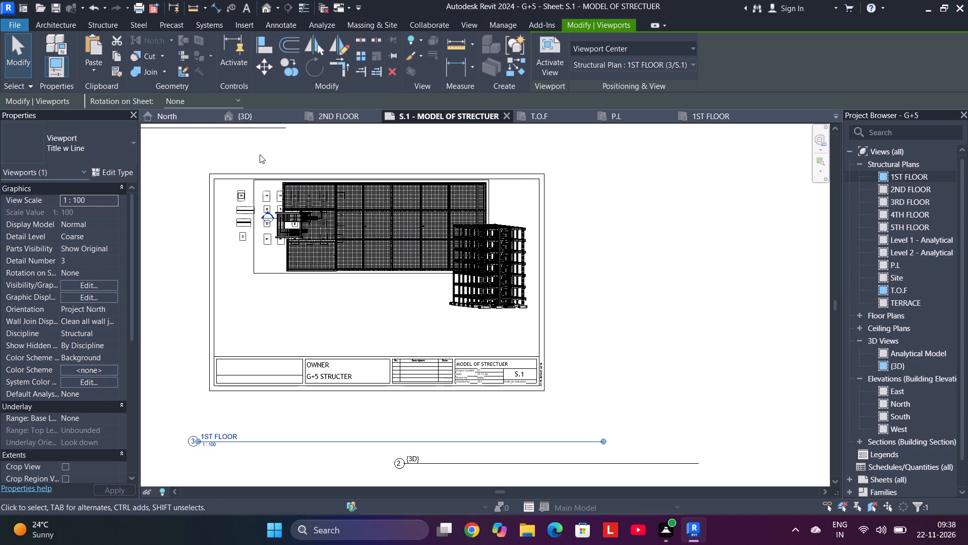
key(Down)
key(Down)
key(Down)
key(Down)
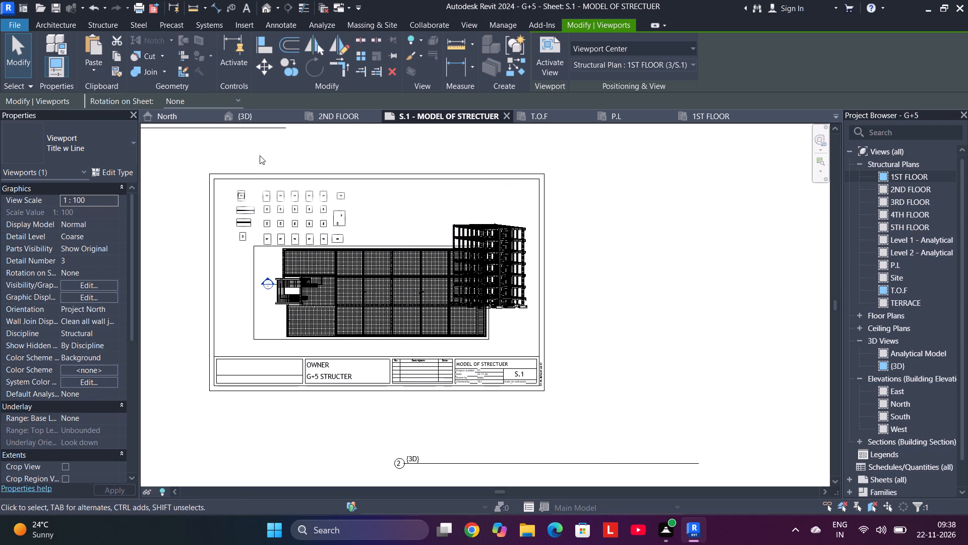
key(Down)
Move the 1ST FLOOR viewport left until its slab plan clears the 3D view and sits inside the sheet's left border.
key(Left)
key(Left)
key(Left)
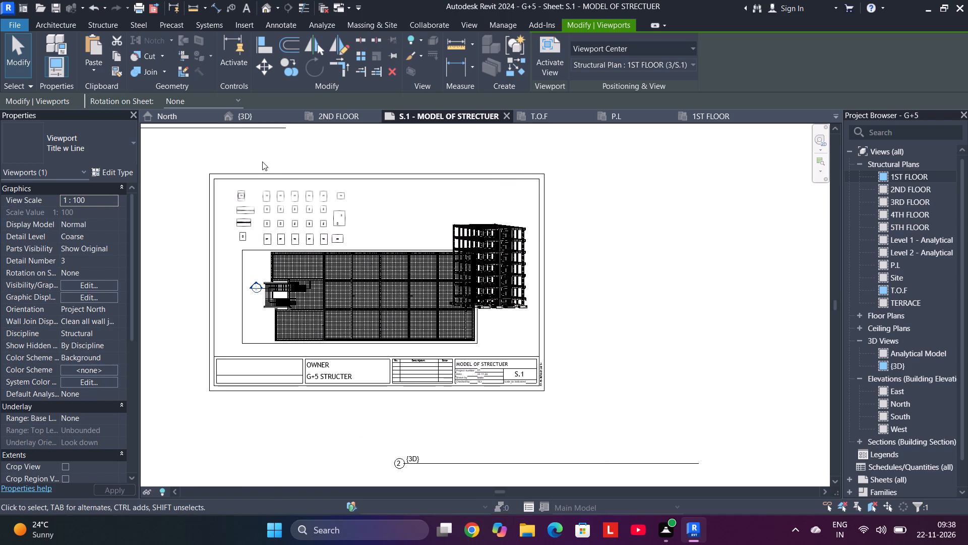
key(Left)
key(Left)
key(Left)
key(Left)
key(Left)
key(Left)
key(Left)
key(Left)
key(Left)
key(Left)
key(Left)
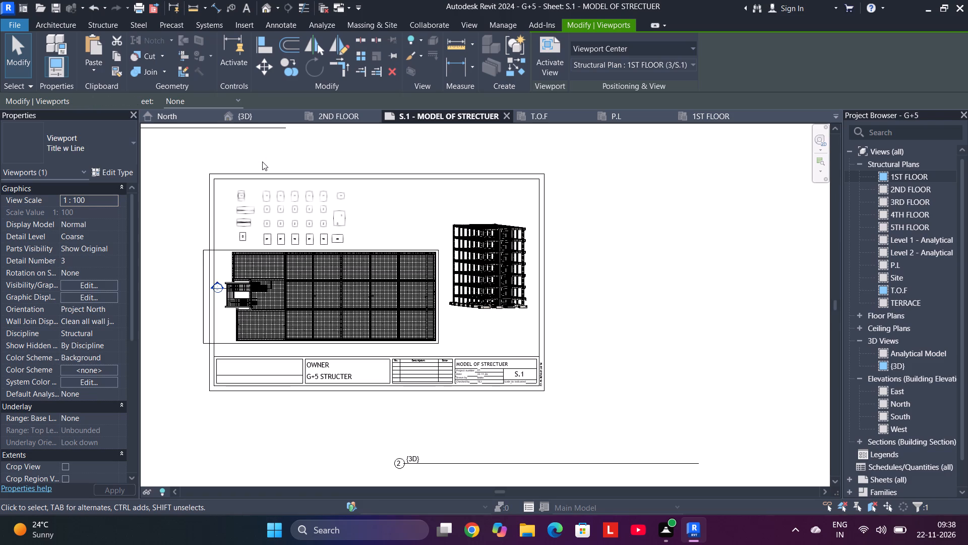
key(Left)
click(189, 200)
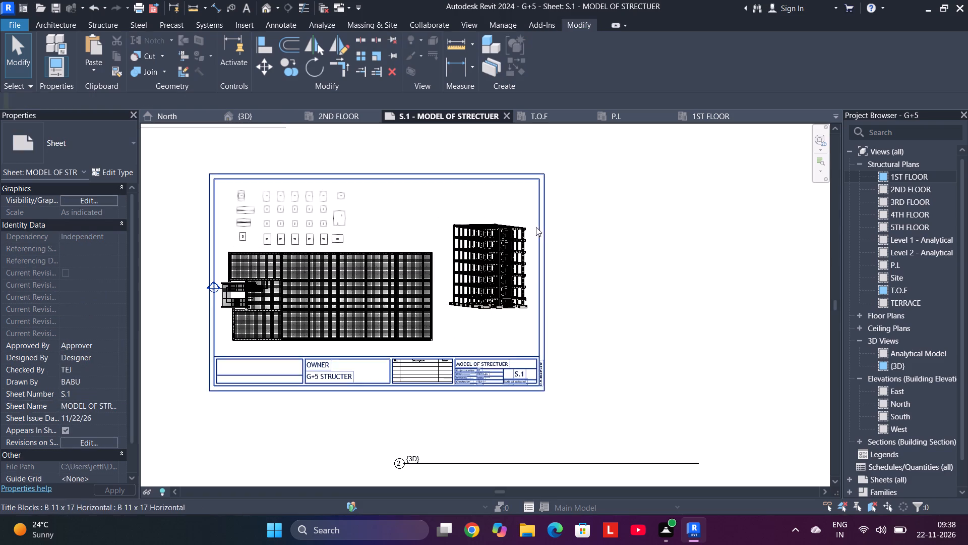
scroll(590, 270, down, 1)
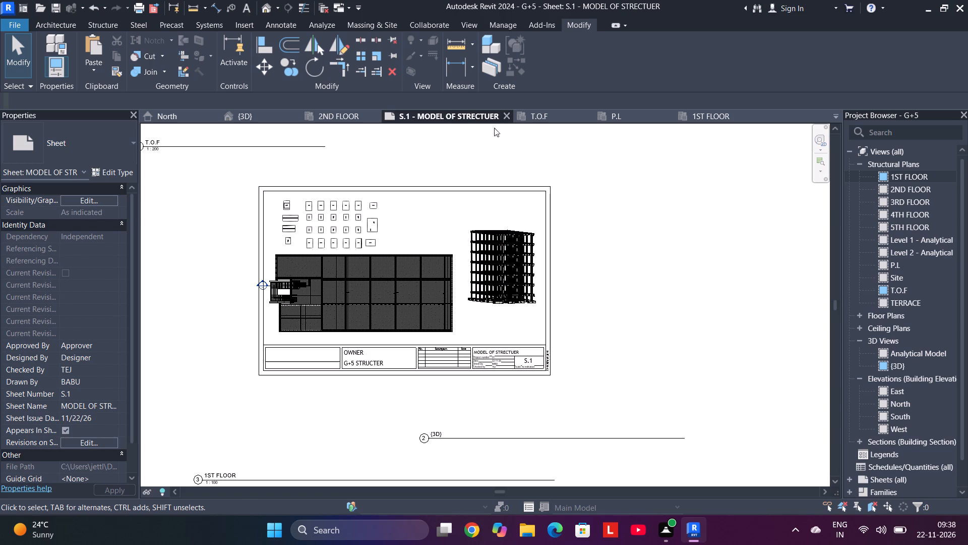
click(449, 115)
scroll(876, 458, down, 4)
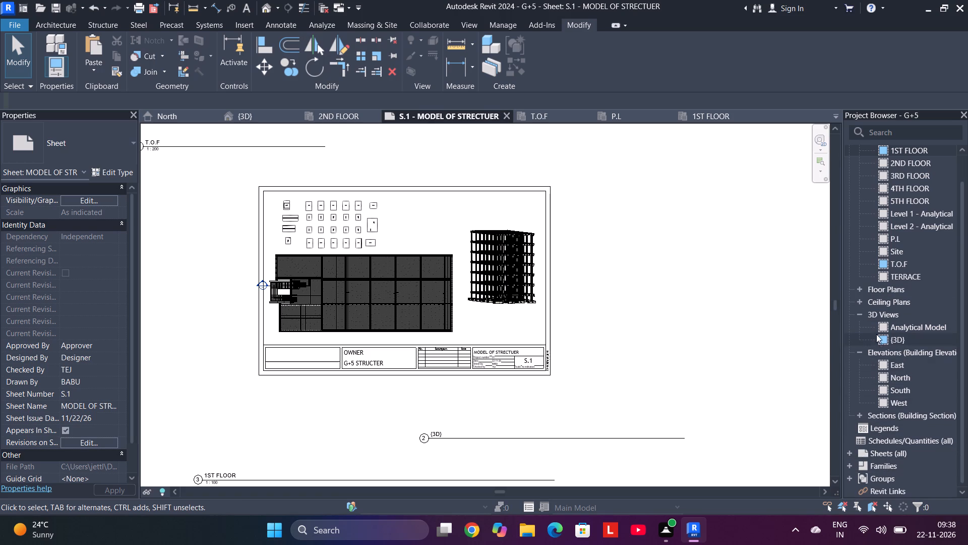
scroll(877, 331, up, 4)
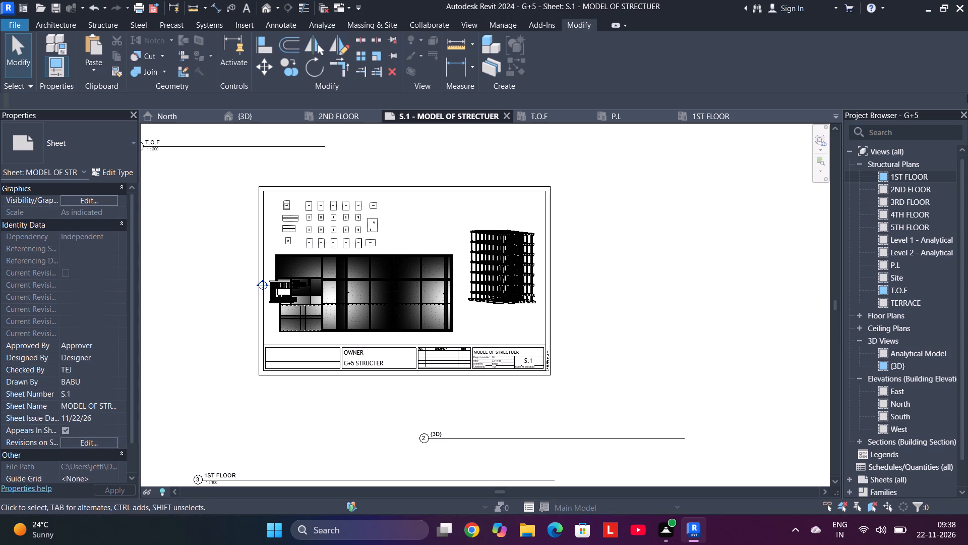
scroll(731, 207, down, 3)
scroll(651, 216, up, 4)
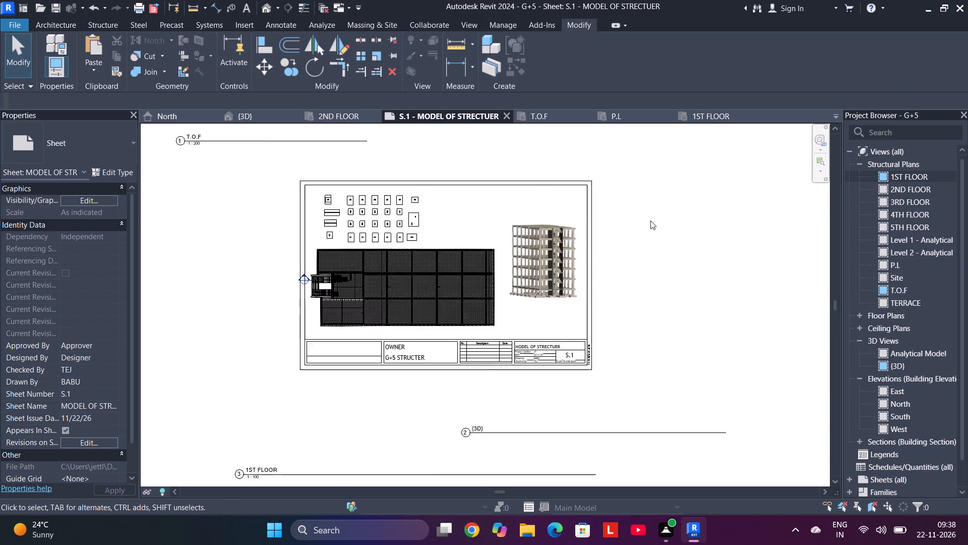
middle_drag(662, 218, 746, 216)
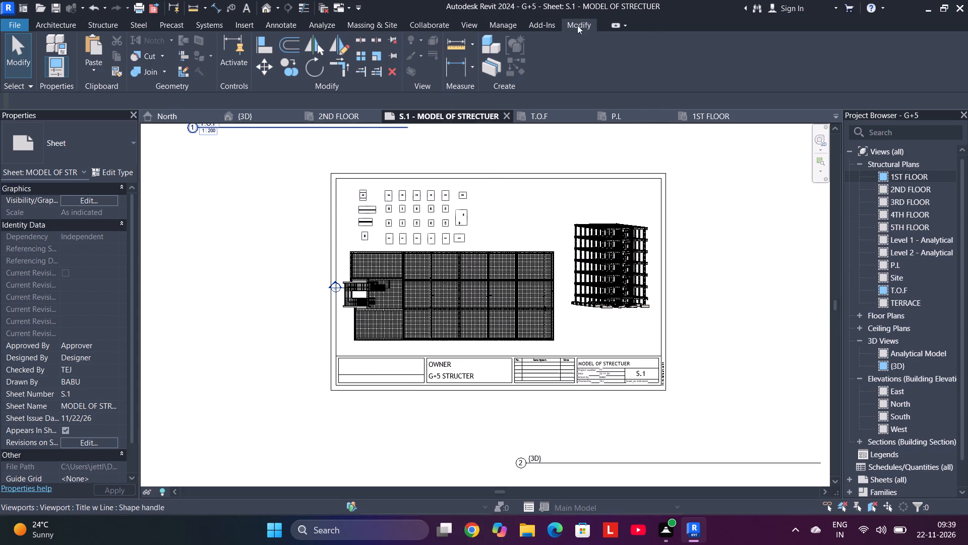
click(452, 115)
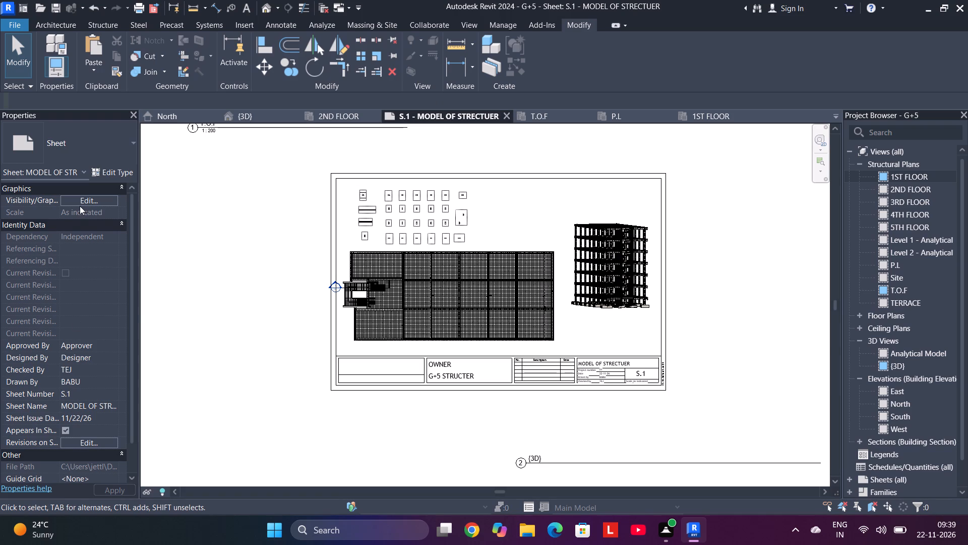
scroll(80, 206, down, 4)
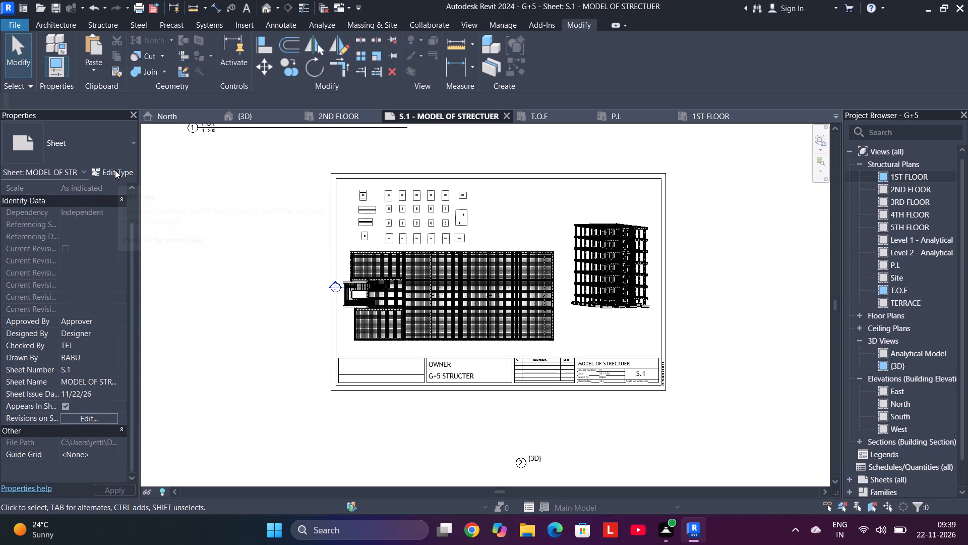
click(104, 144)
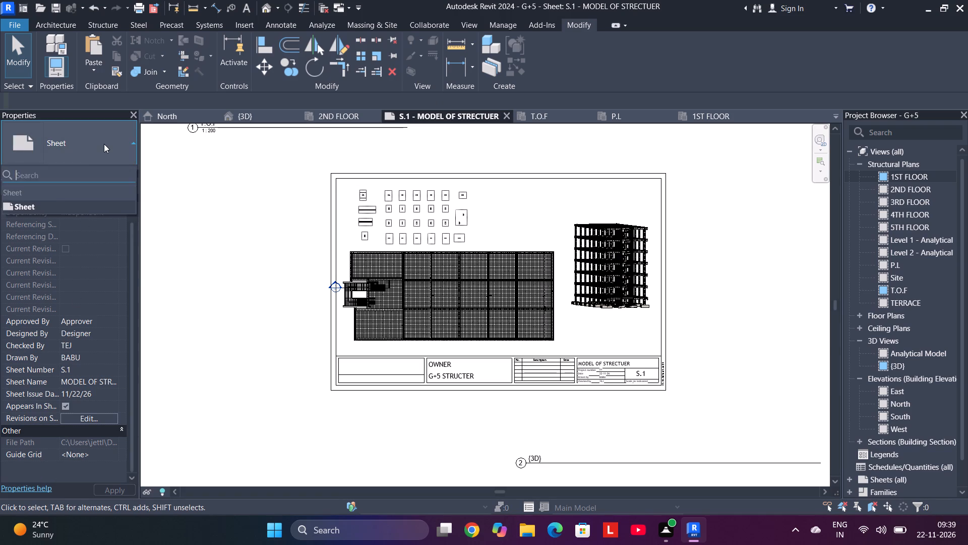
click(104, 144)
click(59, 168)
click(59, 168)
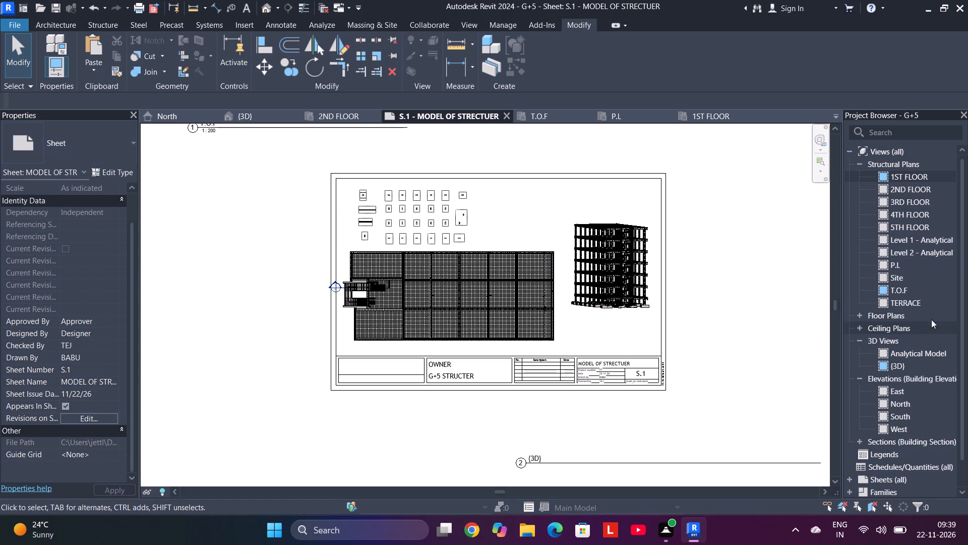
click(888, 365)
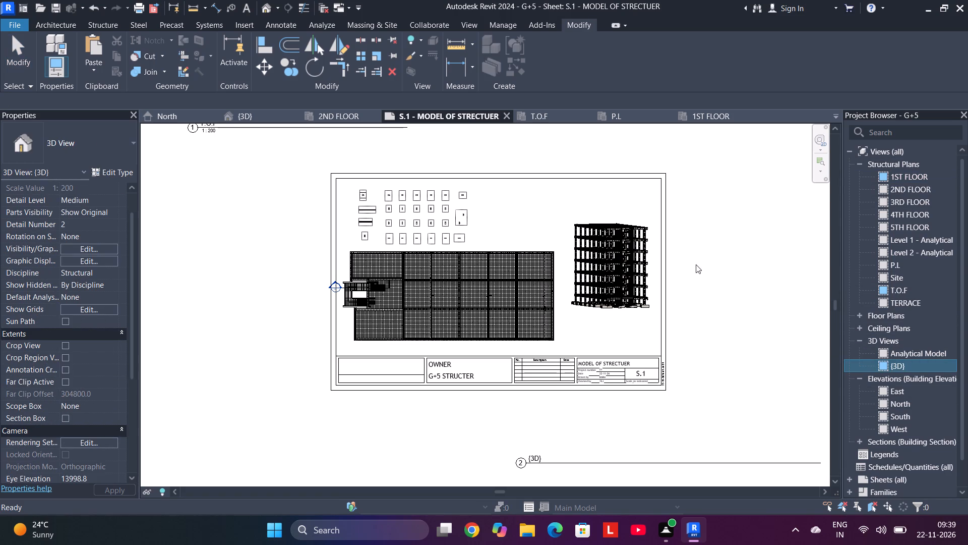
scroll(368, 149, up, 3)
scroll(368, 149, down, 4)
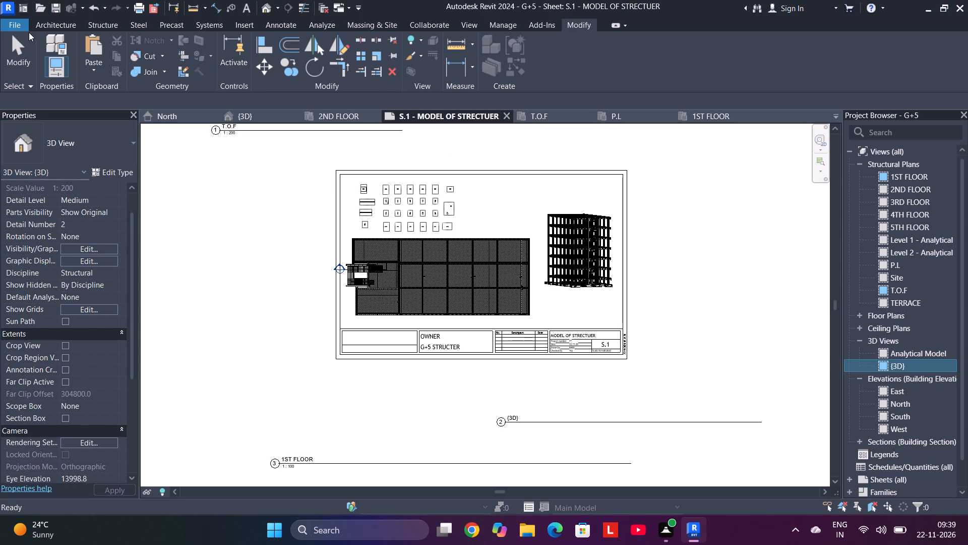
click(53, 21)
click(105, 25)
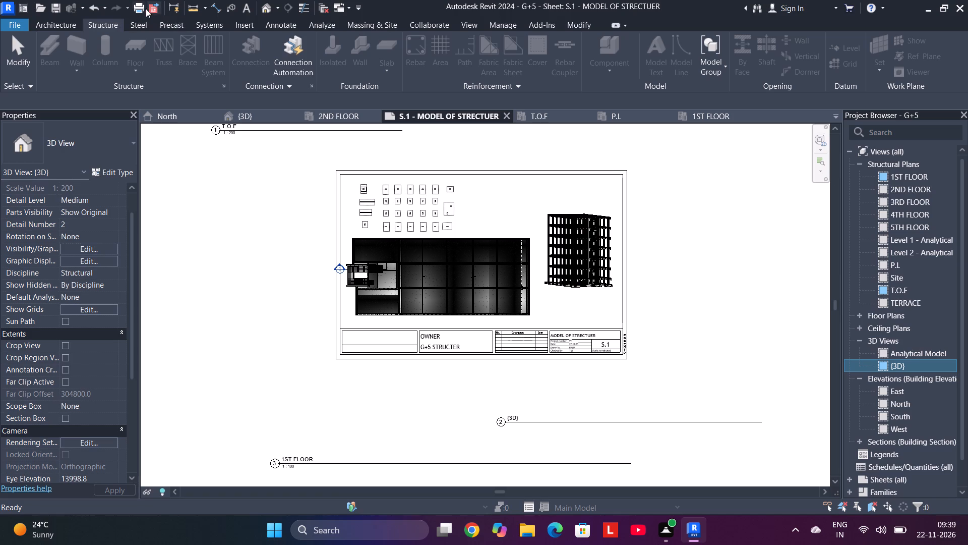
Preview sheet S.1's print output with Microsoft Print to PDF, suppress the raster printing message for future prints, and close the preview.
click(448, 112)
click(295, 230)
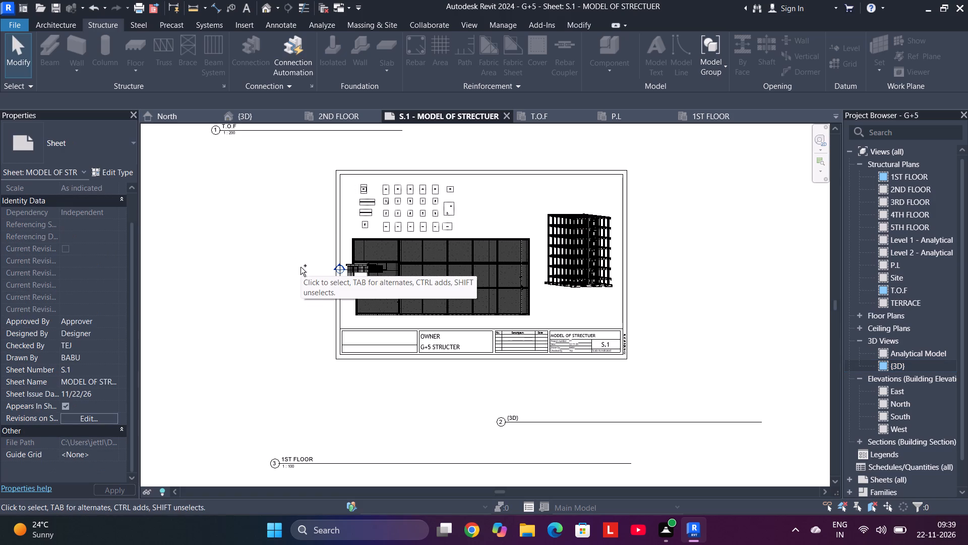
key(ctrl+p)
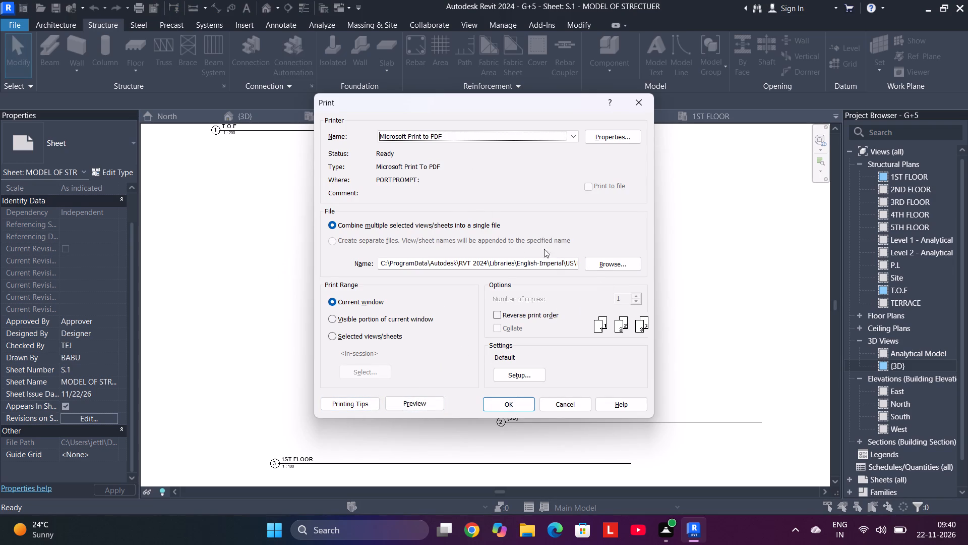
click(468, 133)
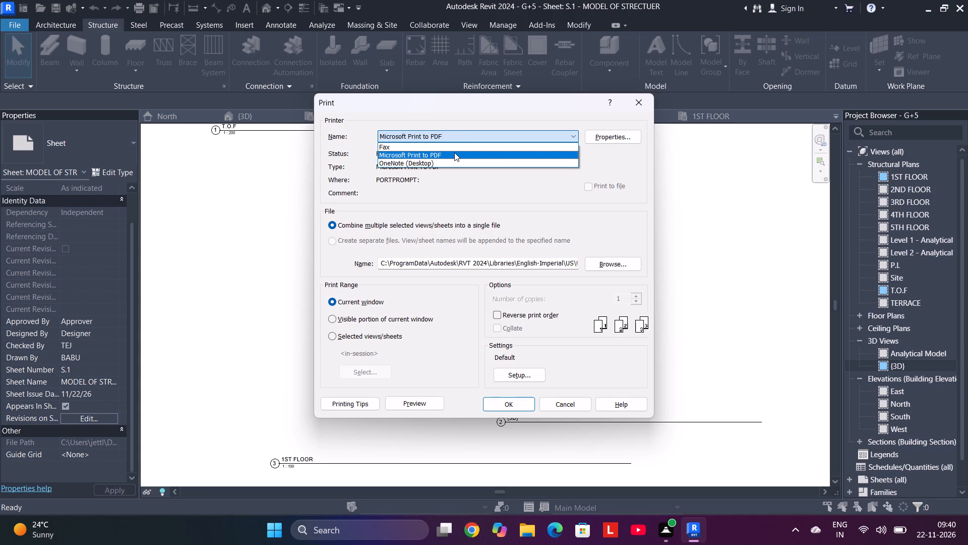
click(454, 152)
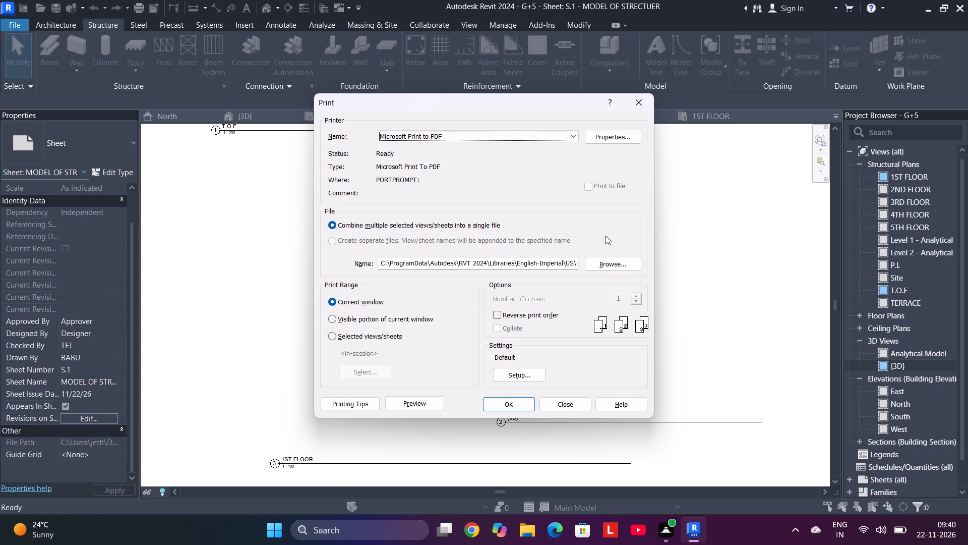
click(411, 403)
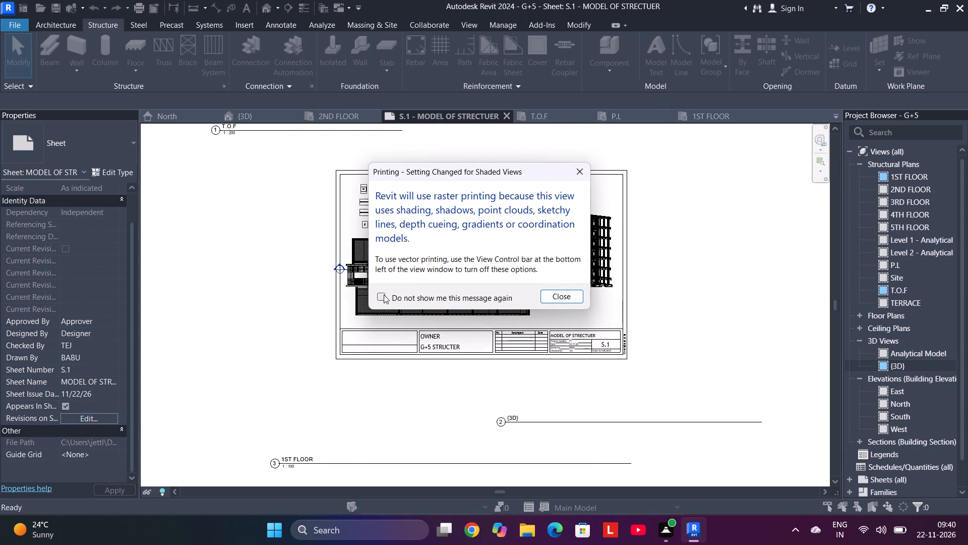
click(375, 296)
click(560, 294)
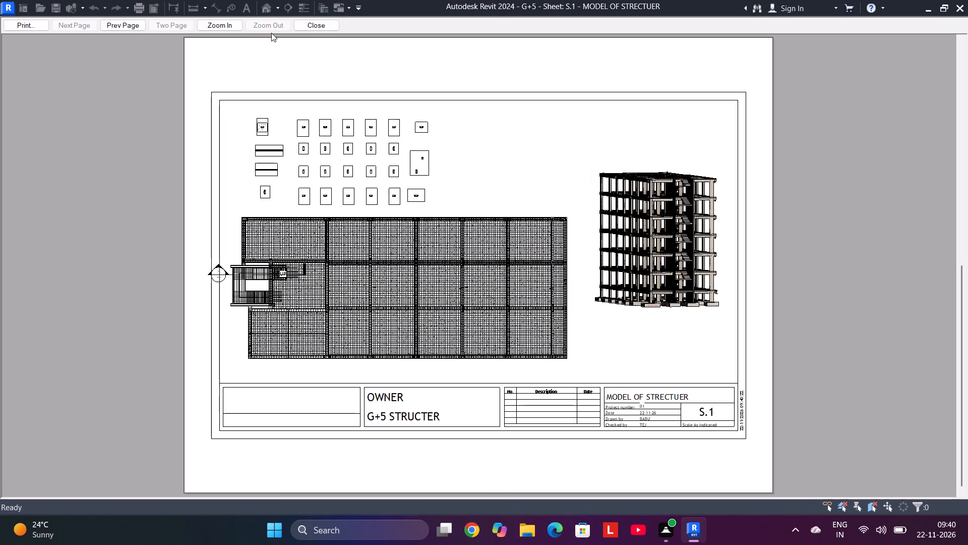
click(330, 26)
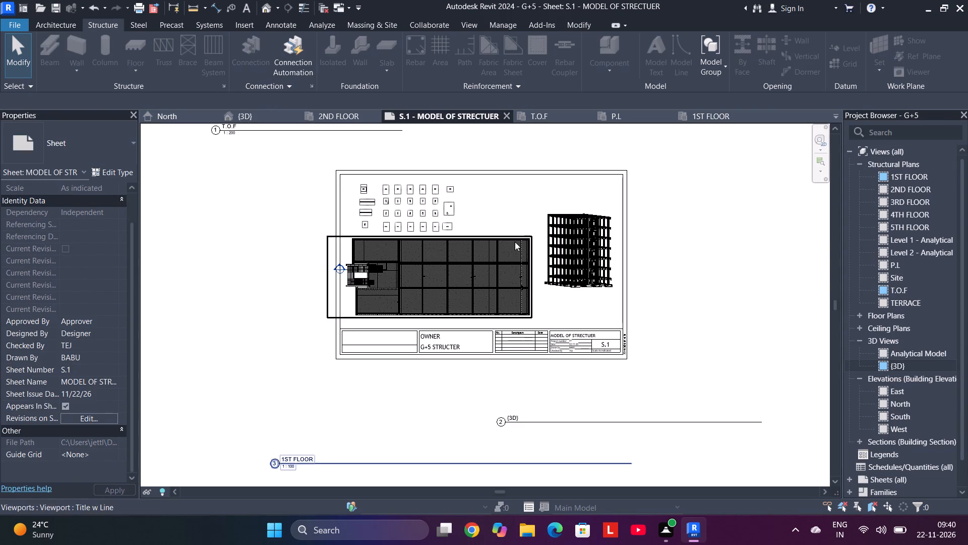
Set the paper size in the sheet's print setup to A3.
key(ctrl+p)
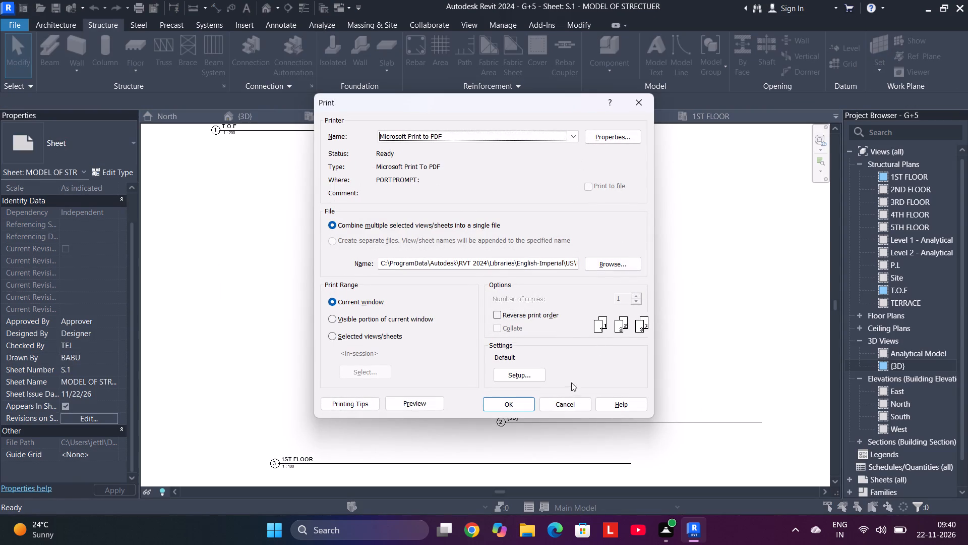
click(523, 376)
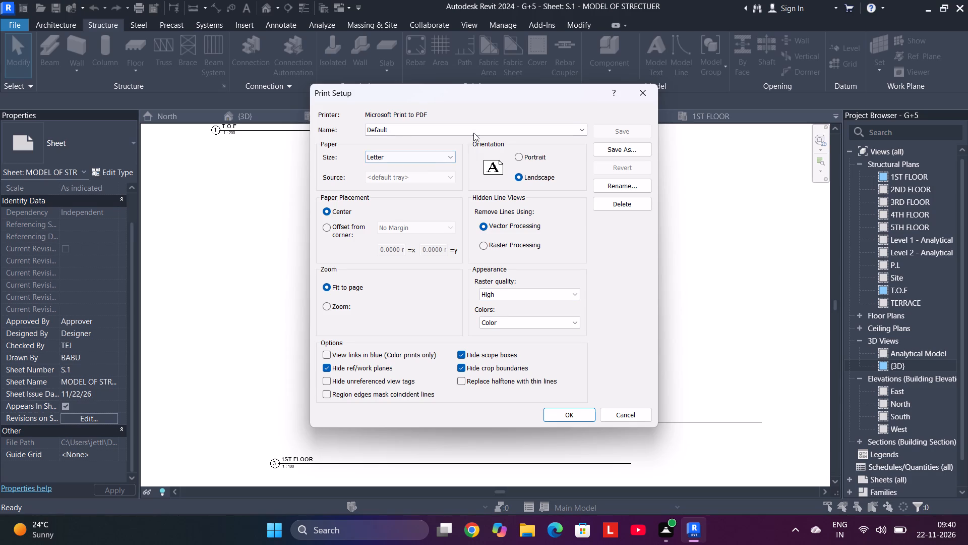
click(473, 133)
click(473, 133)
click(411, 156)
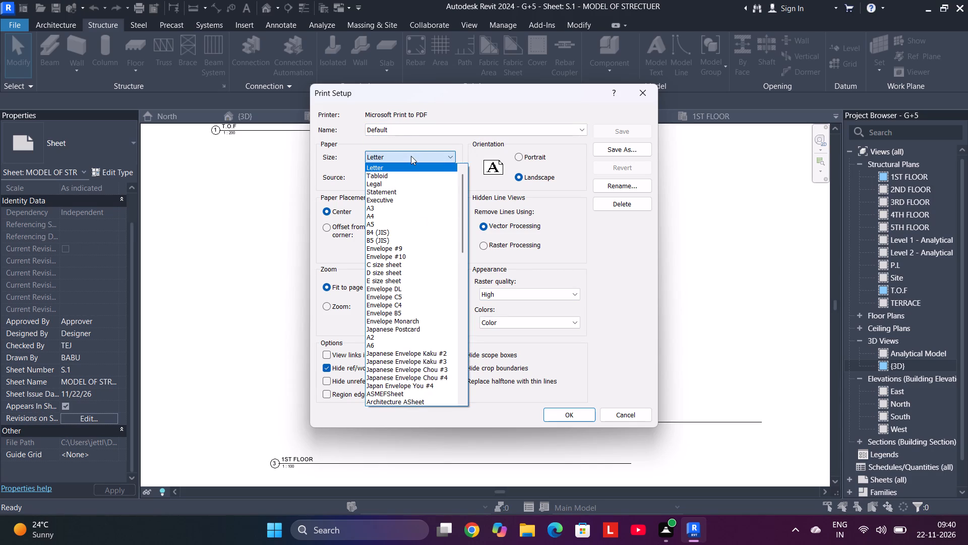
click(398, 209)
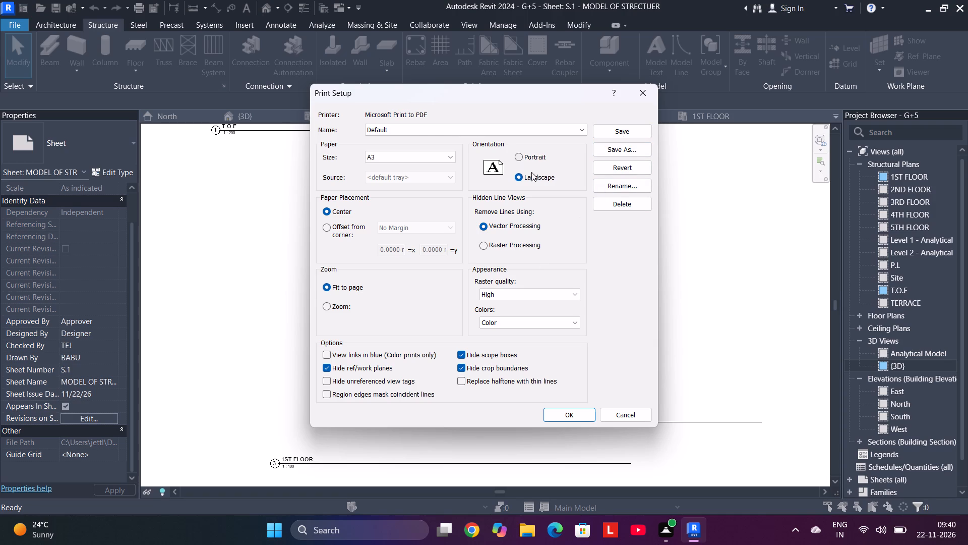
Save the print setup under the new name G+5 and apply it to the print job.
click(617, 150)
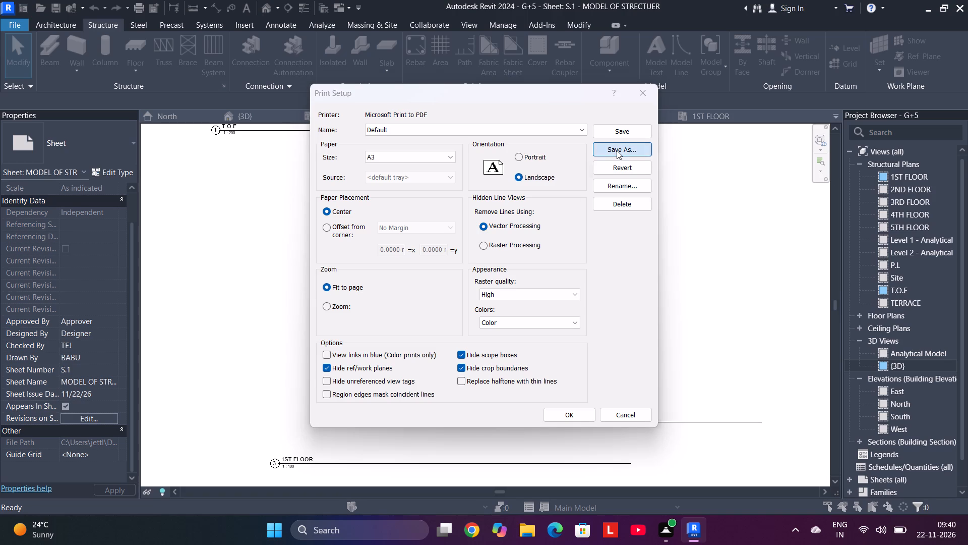
click(717, 195)
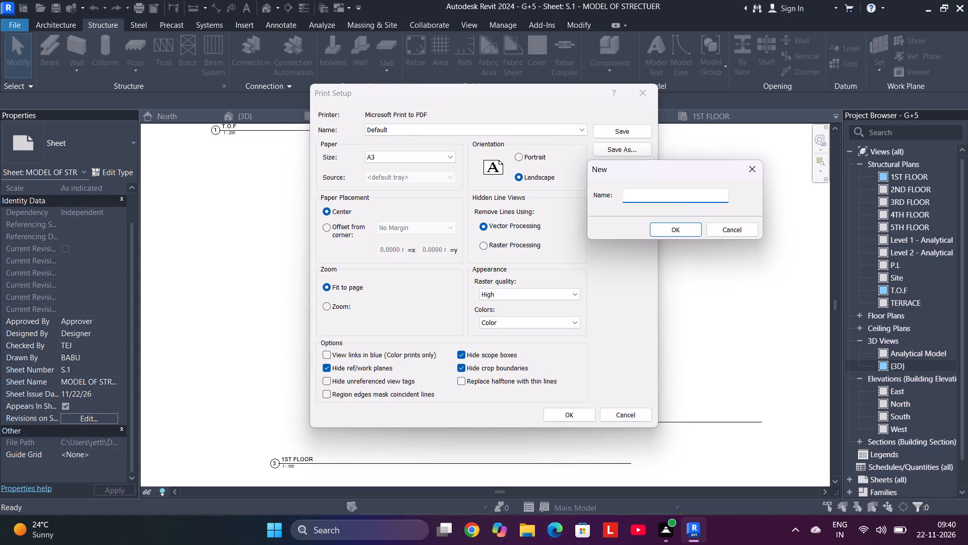
drag(717, 195, 584, 196)
key(g)
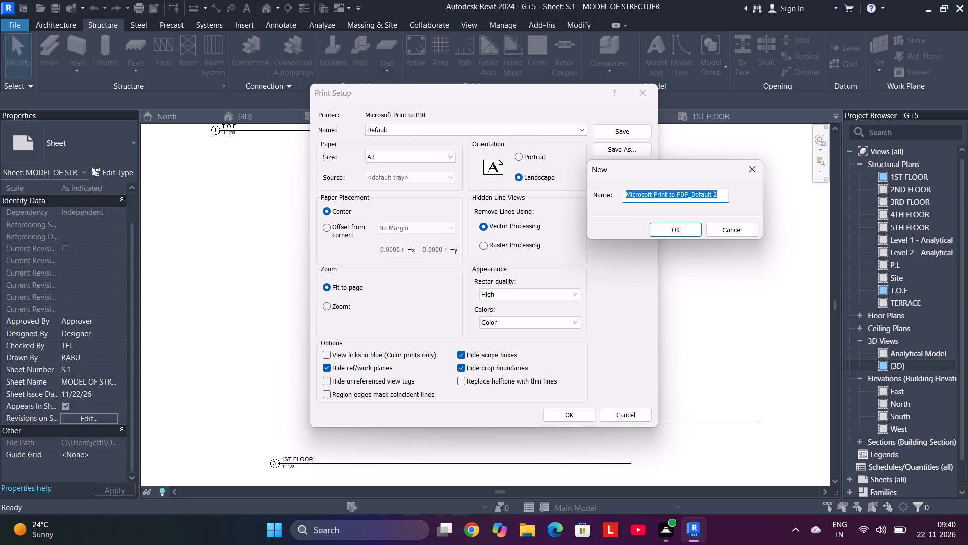
key(equal)
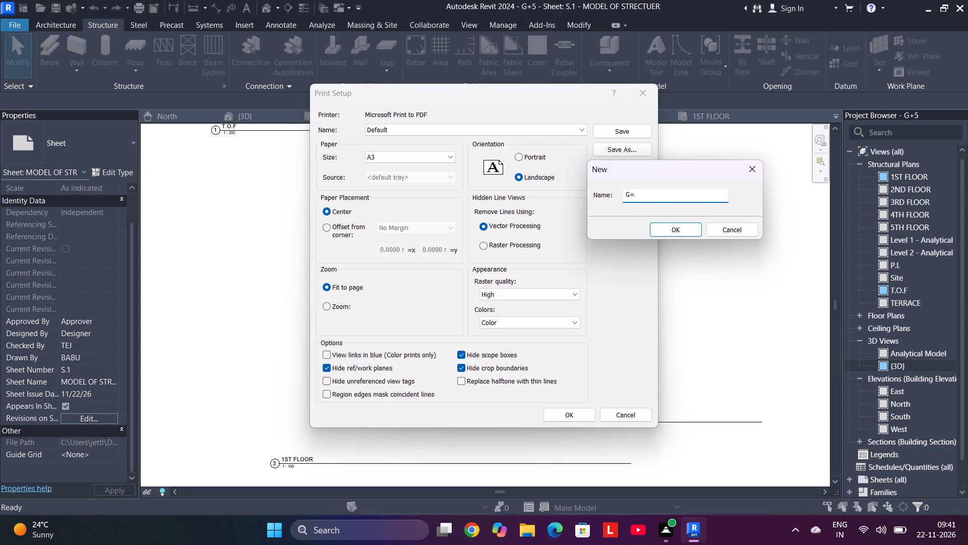
key(Delete)
key(BackSpace)
key(shift+plus)
key(5)
key(space)
click(685, 228)
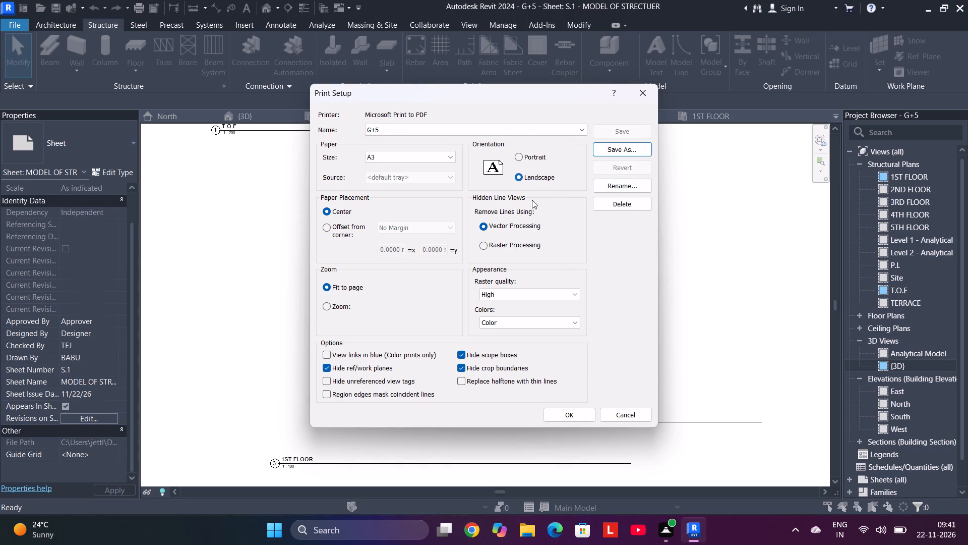
click(570, 416)
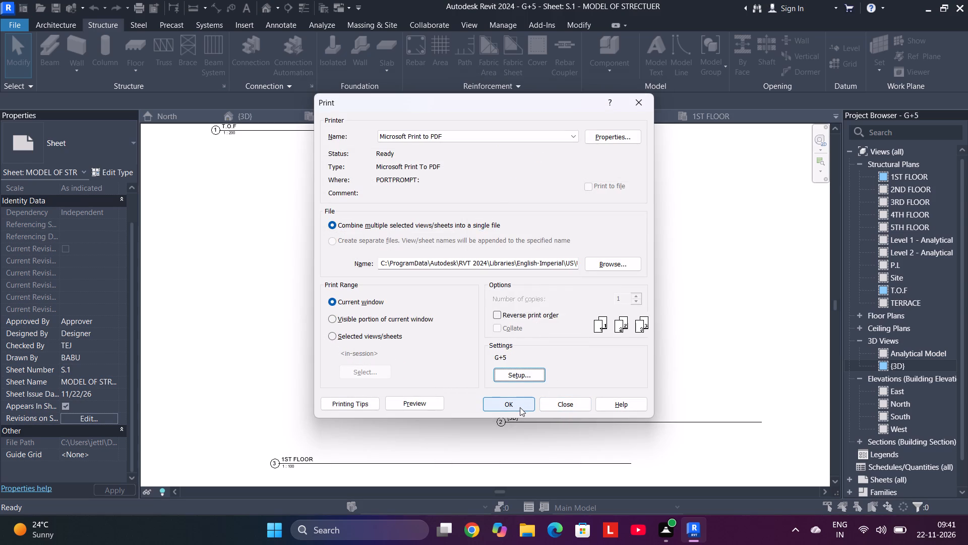
Print sheet S.1 with the Temporary Hide/Isolate mode left on.
click(520, 408)
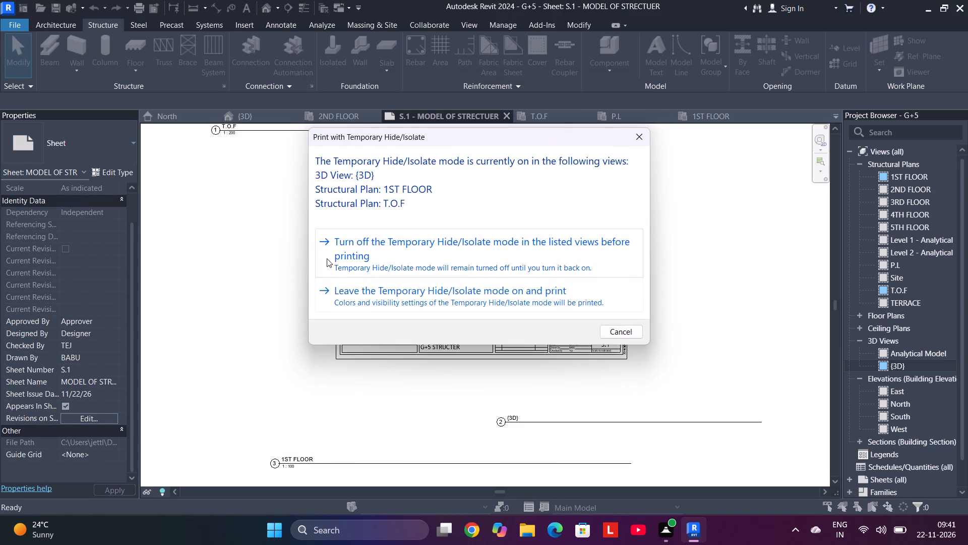
click(412, 296)
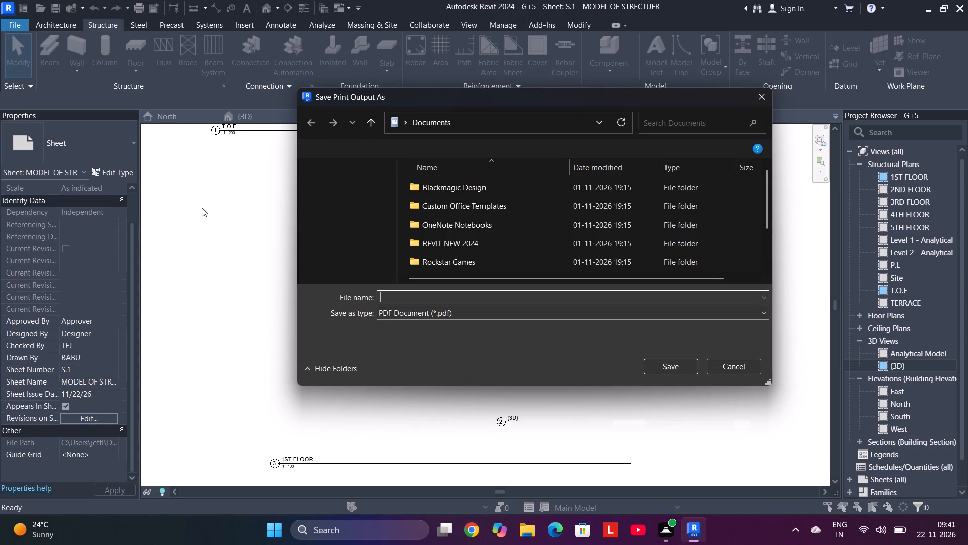
Choose the INTERNSHIP folder on the Desktop as the destination for the PDF output.
click(350, 249)
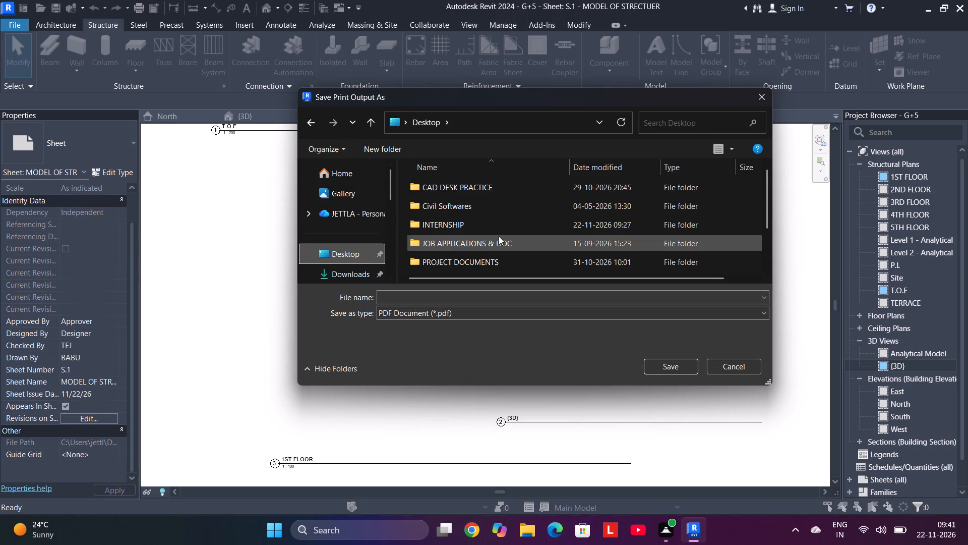
scroll(499, 236, down, 5)
scroll(450, 216, down, 3)
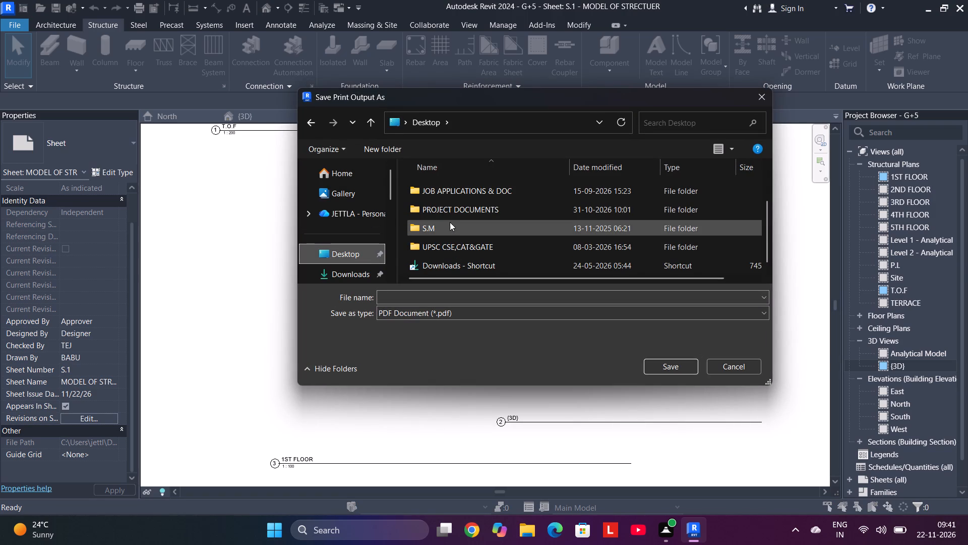
scroll(450, 222, up, 8)
double_click(457, 224)
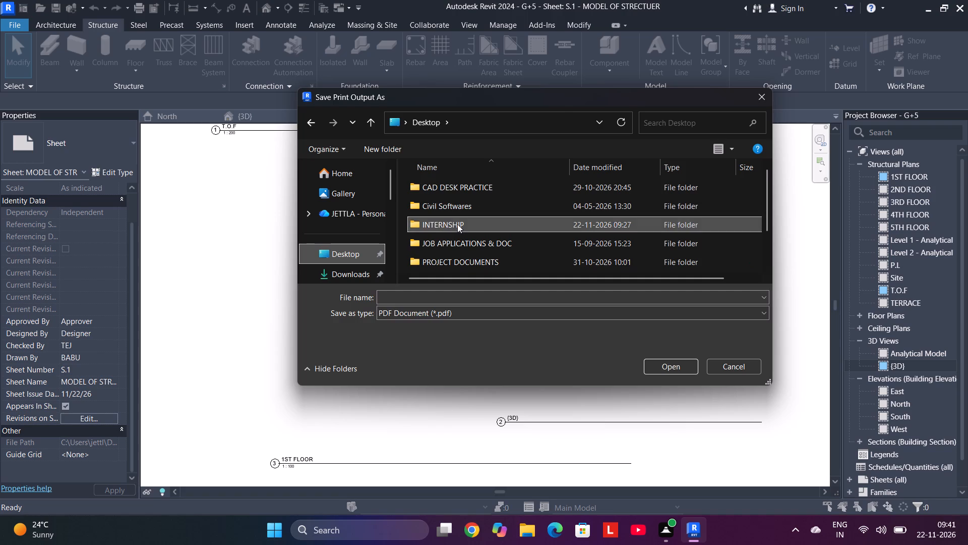
click(669, 364)
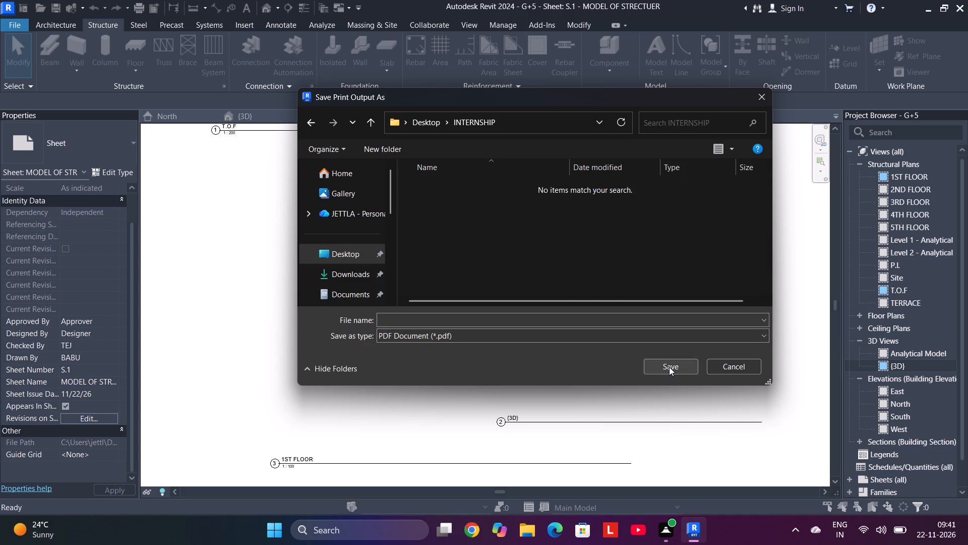
click(669, 367)
scroll(526, 237, down, 3)
scroll(535, 252, up, 5)
Name the PDF document G+5 and save it in the INTERNSHIP folder.
click(524, 317)
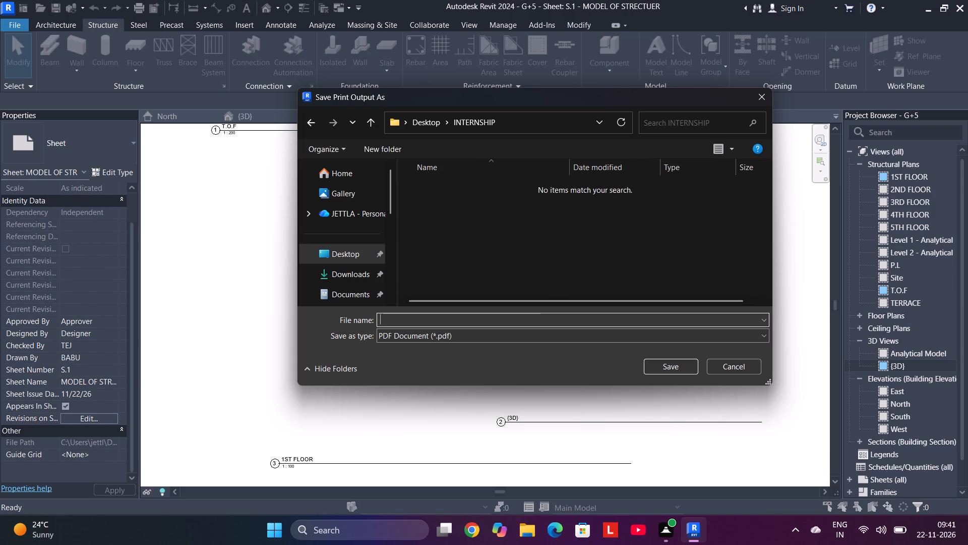
key(g)
key(shift+plus)
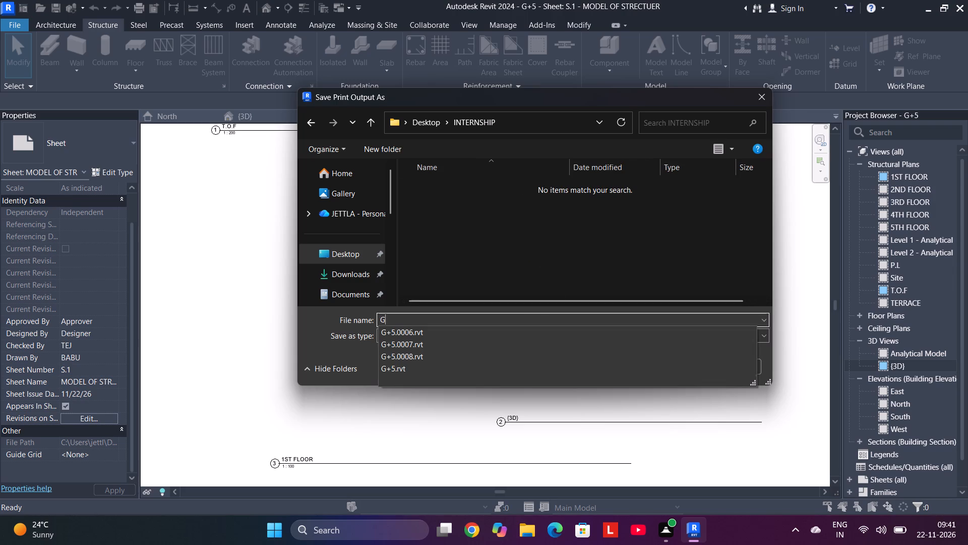
key(5)
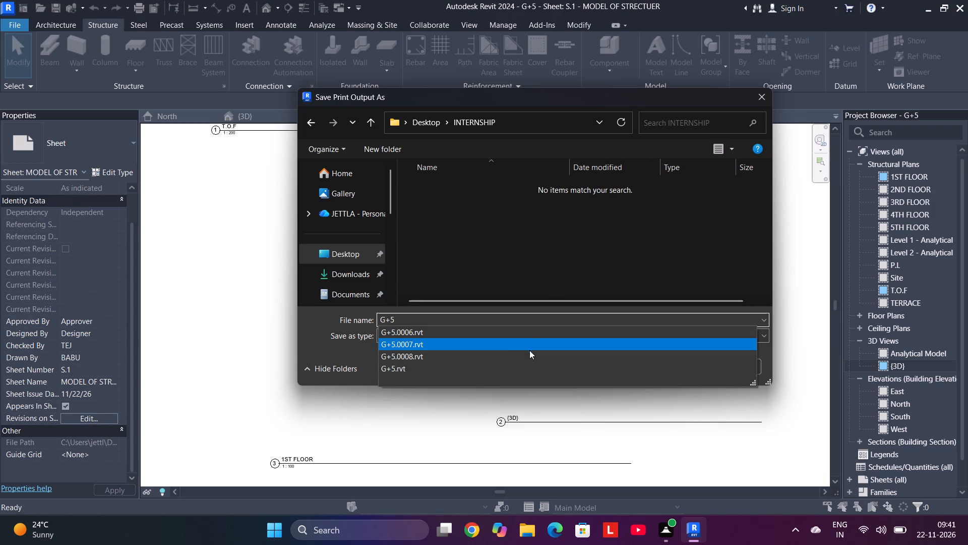
click(507, 264)
click(662, 362)
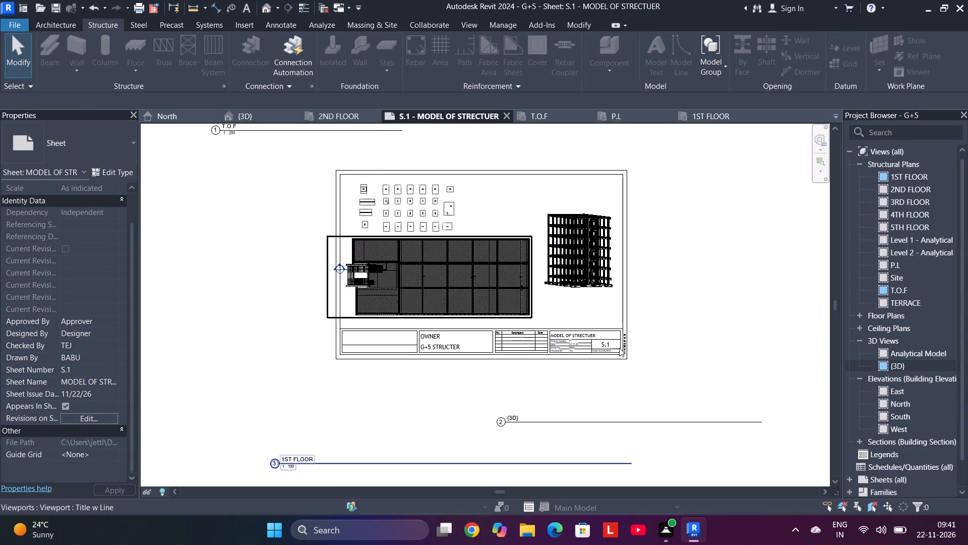
Switch from sheet S.1 to the {3D} view of the building.
scroll(282, 237, down, 4)
scroll(282, 237, up, 6)
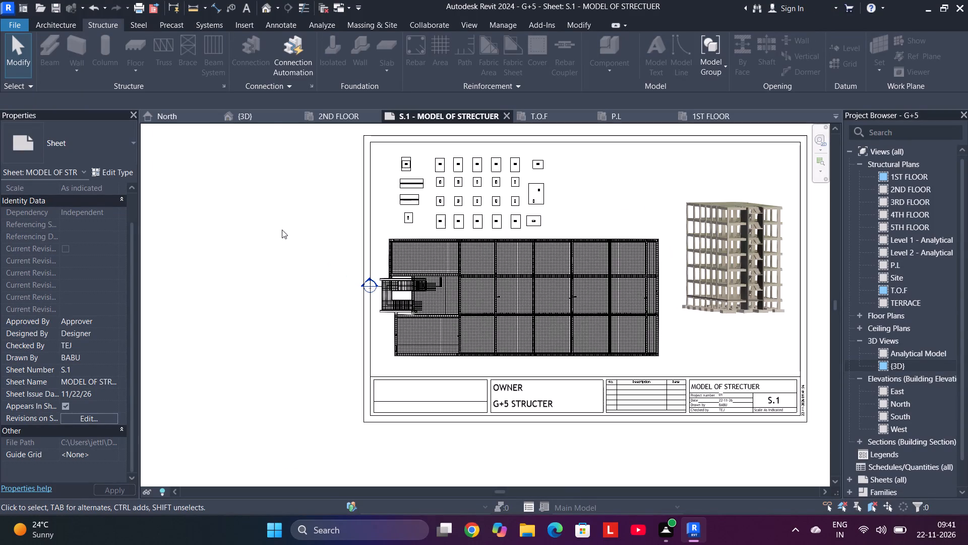
click(261, 114)
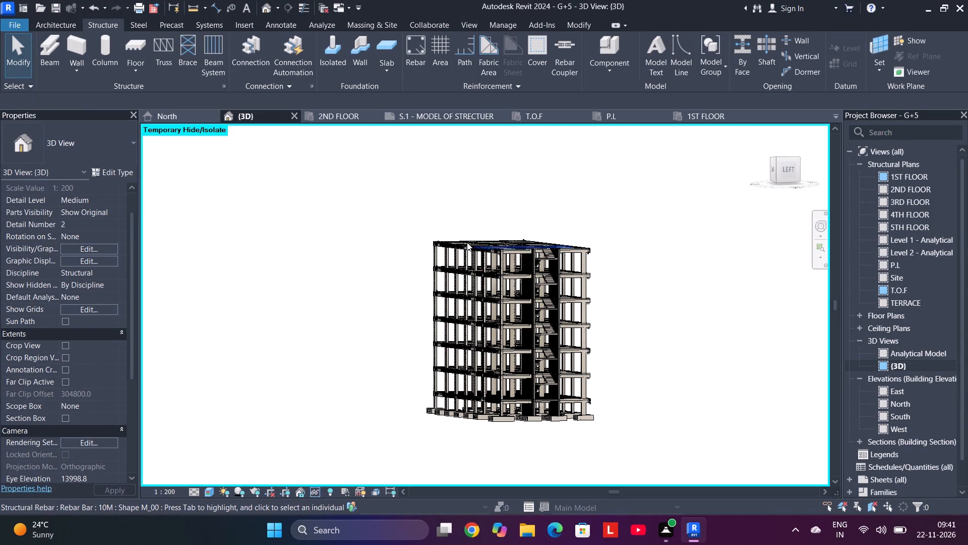
Close all the other open views and sheet S.1, keeping only the {3D} view of the building open.
scroll(458, 234, up, 2)
scroll(458, 234, down, 1)
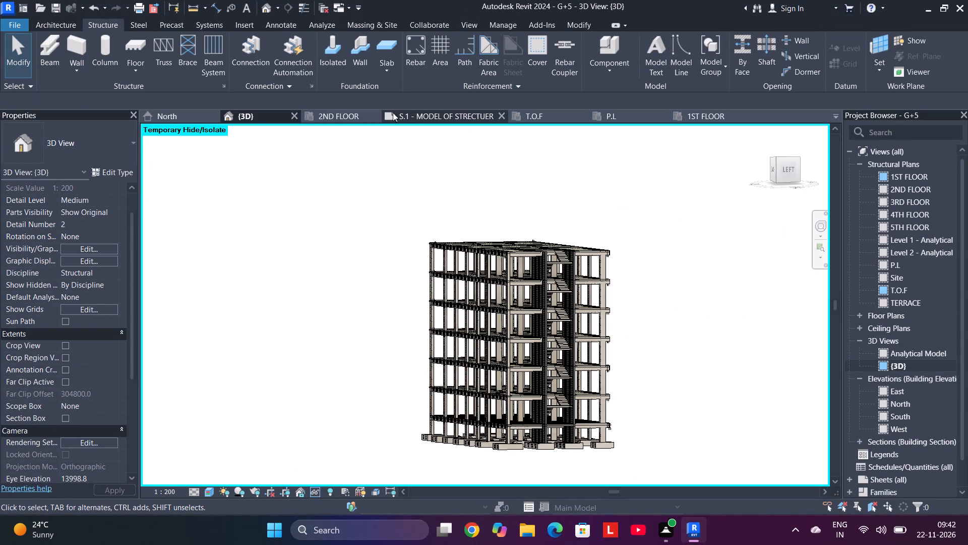
click(373, 115)
click(420, 113)
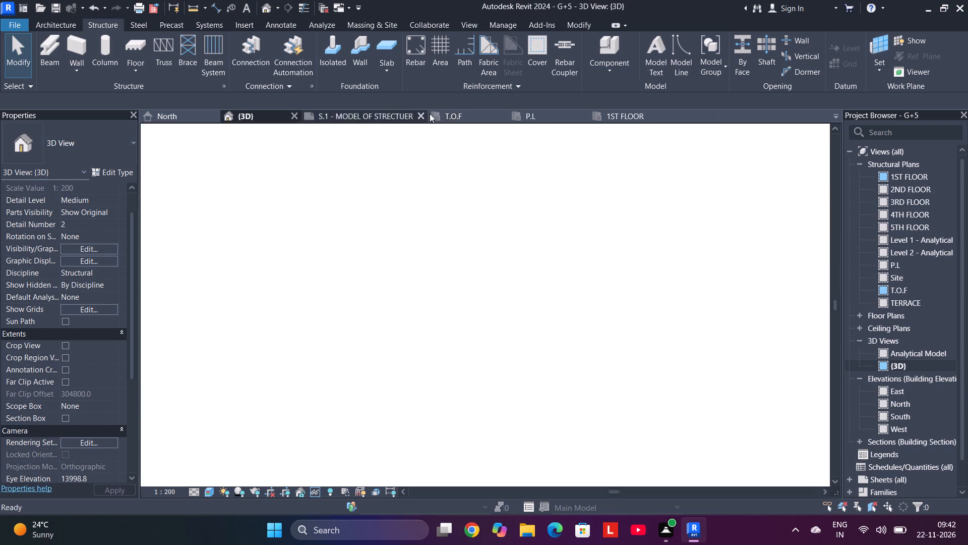
click(453, 116)
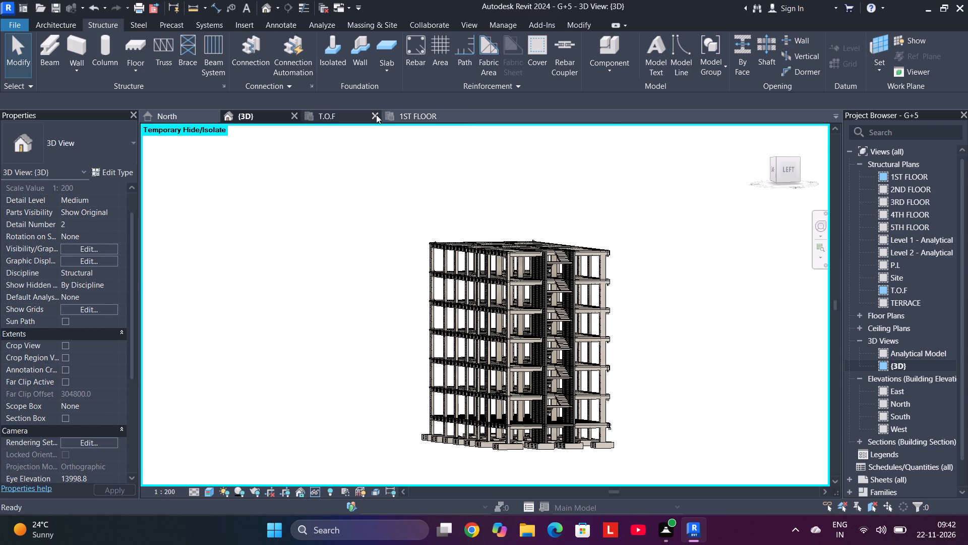
click(376, 115)
click(373, 115)
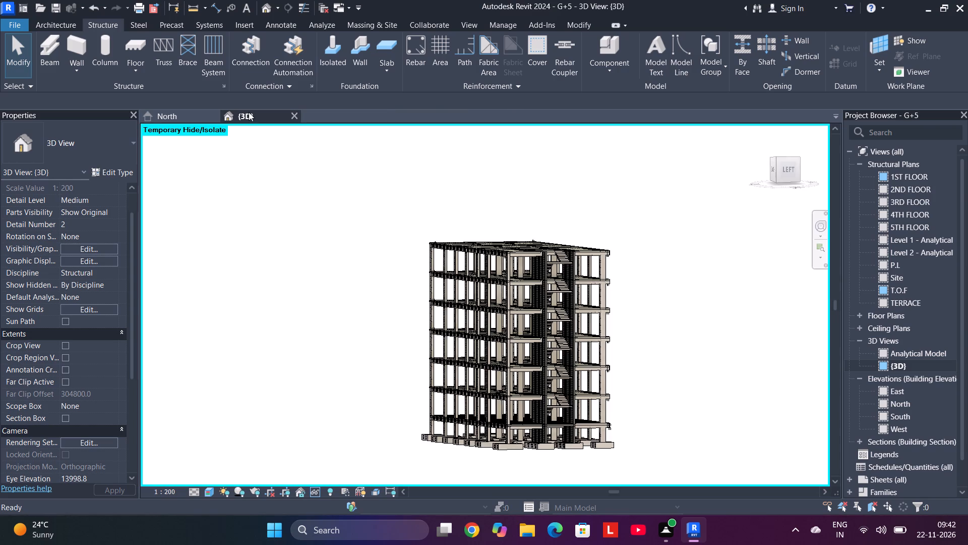
click(209, 115)
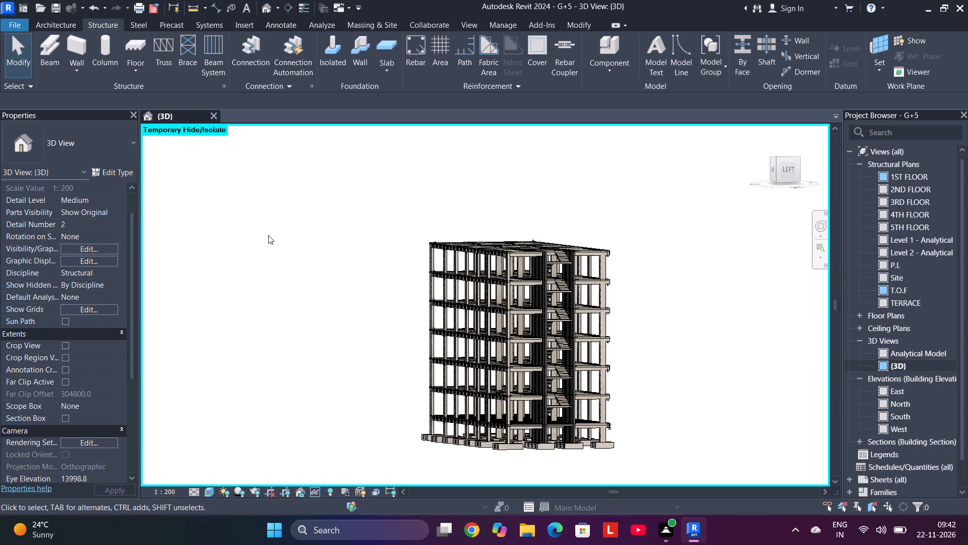
Save the G+5 project with the {3D} view open.
click(265, 235)
key(ctrl+s)
key(ctrl+s)
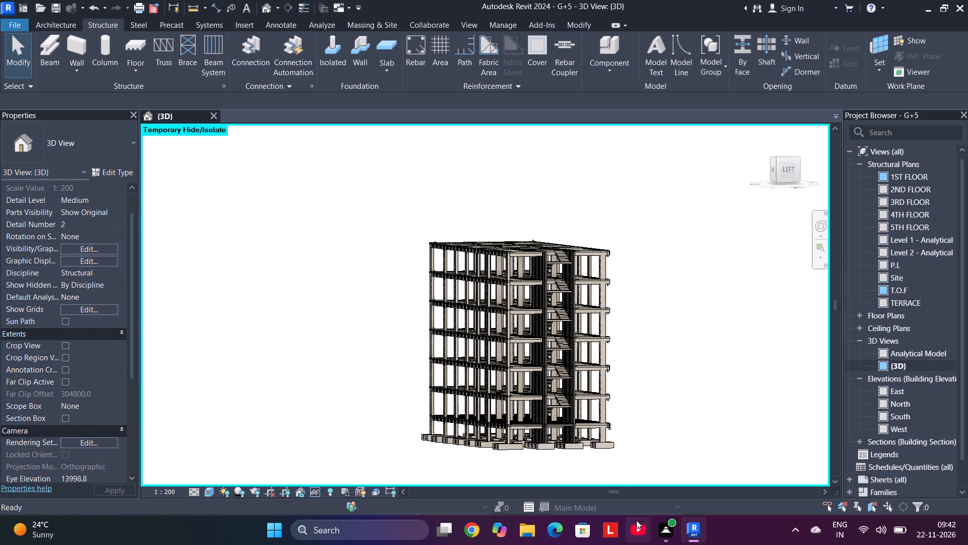